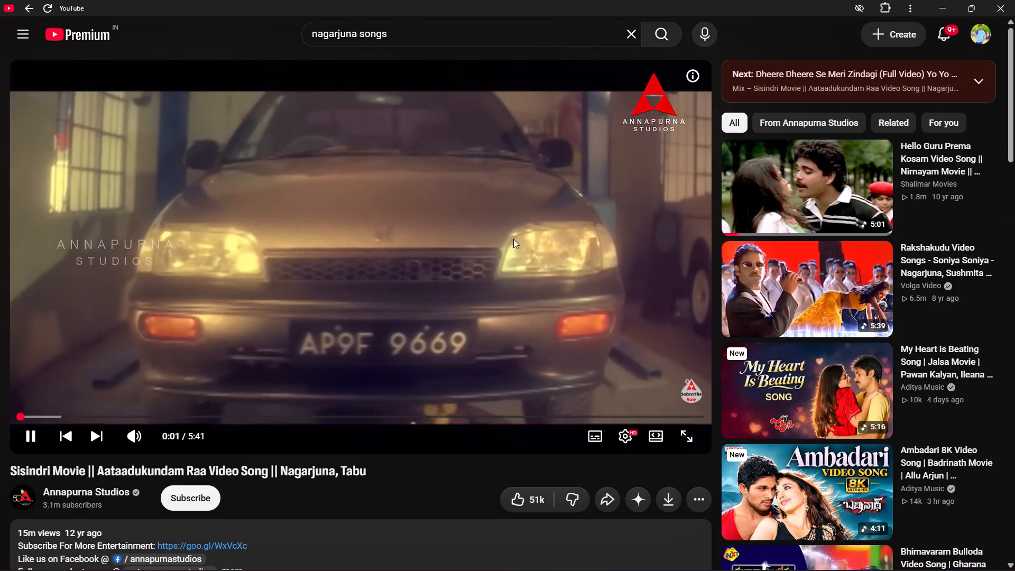
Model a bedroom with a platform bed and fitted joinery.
Skip ahead in the Sisindri Movie song video to about 0:25.
{"action": "left_click", "coordinate": [36, 417]}
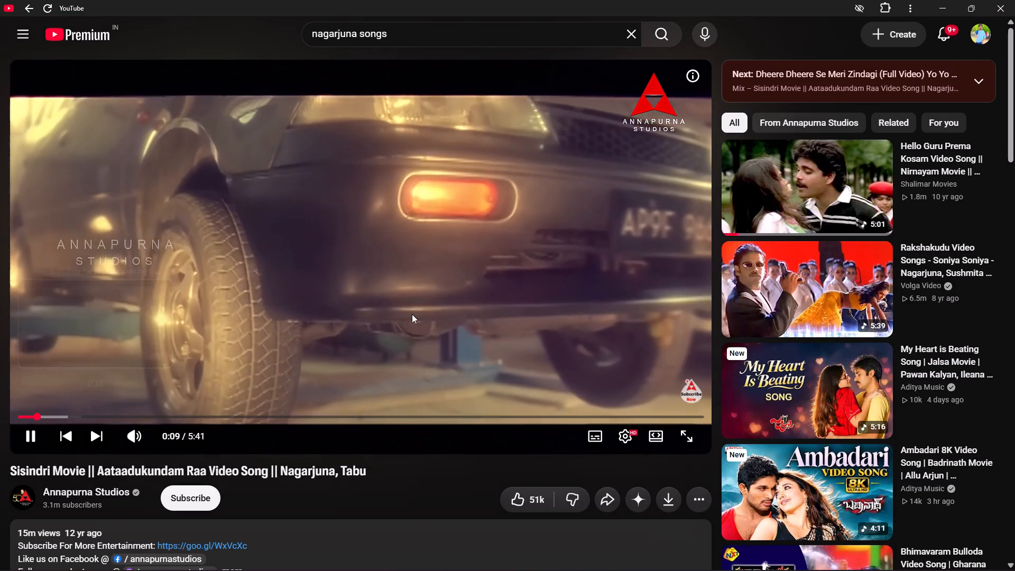
{"action": "left_click", "coordinate": [64, 419]}
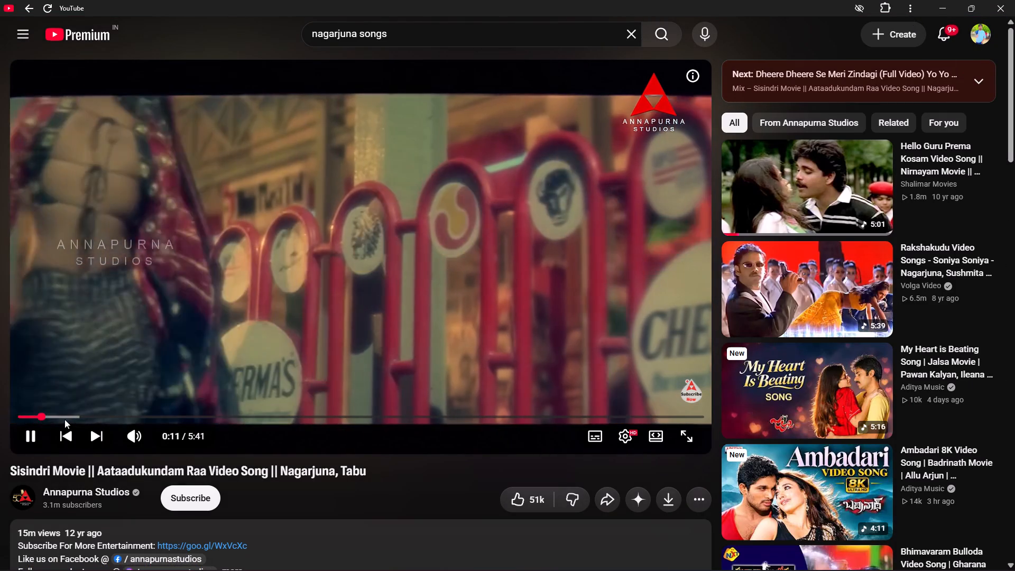
{"action": "left_click", "coordinate": [67, 418]}
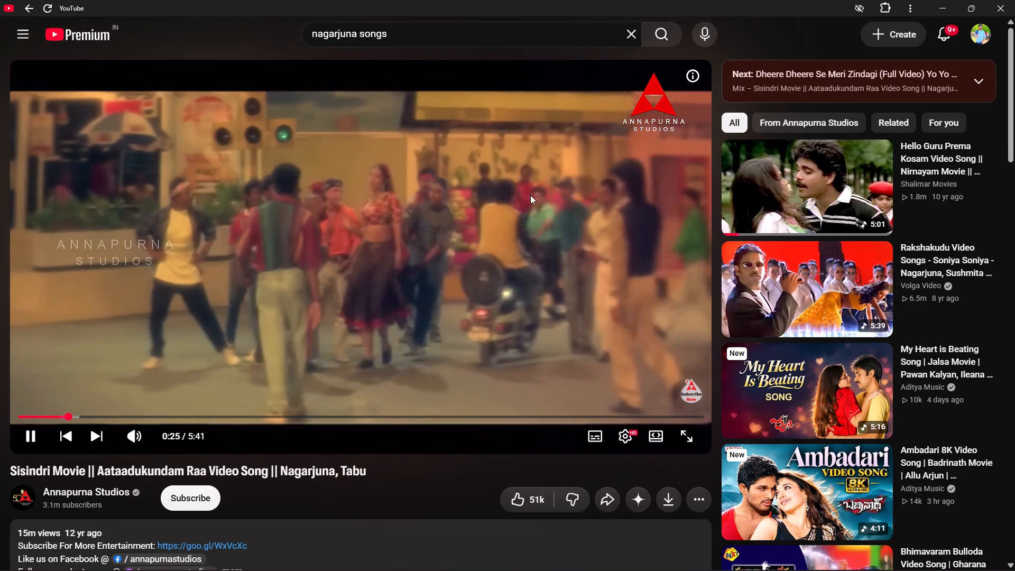
Play the suggested video "Hello Guru Prema Kosam Video Song || Nirnayam Movie".
{"action": "left_click", "coordinate": [857, 190]}
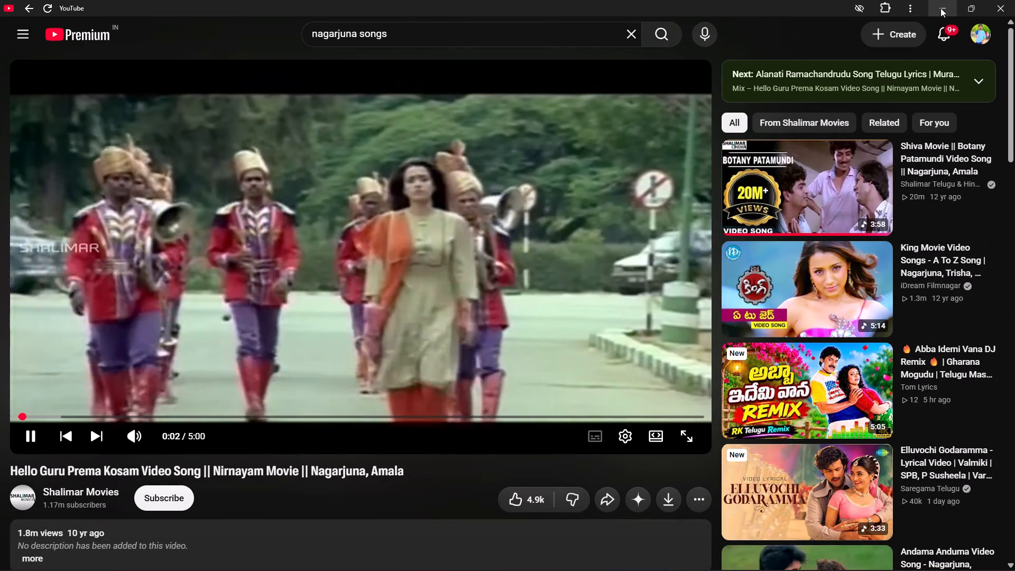
Look through the expanded Hello Guru Prema Kosam mix and the options for the Alanati Ramachandrudu song, and collapse the mix again.
{"action": "left_click", "coordinate": [978, 84]}
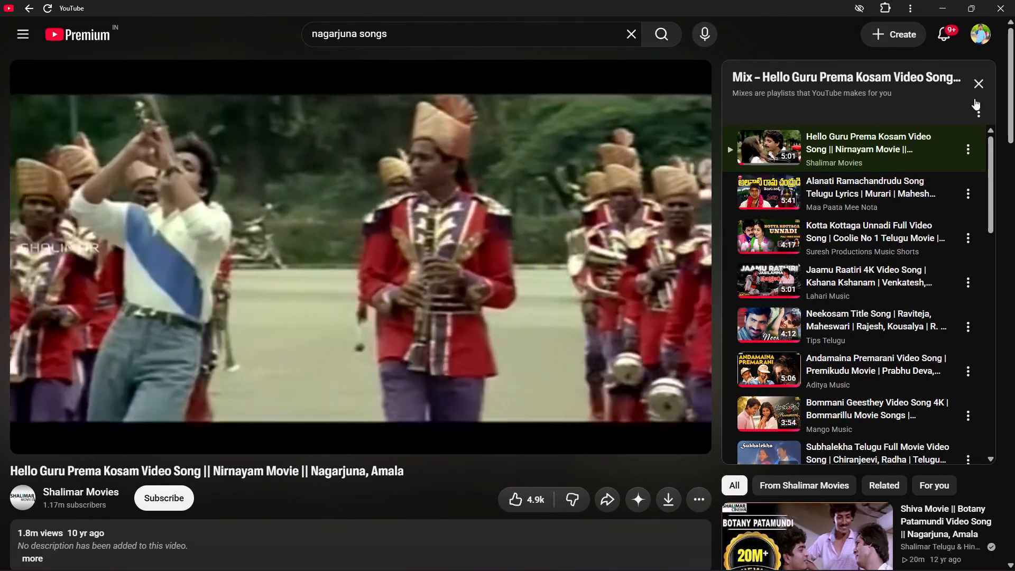
{"action": "left_click", "coordinate": [970, 196]}
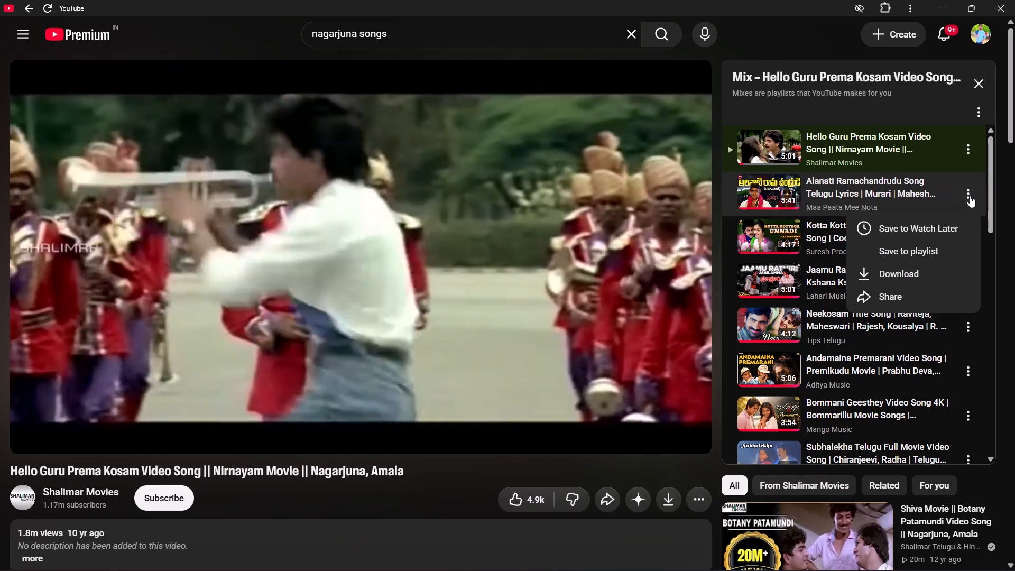
{"action": "left_click_drag", "start_coordinate": [953, 188], "coordinate": [863, 188]}
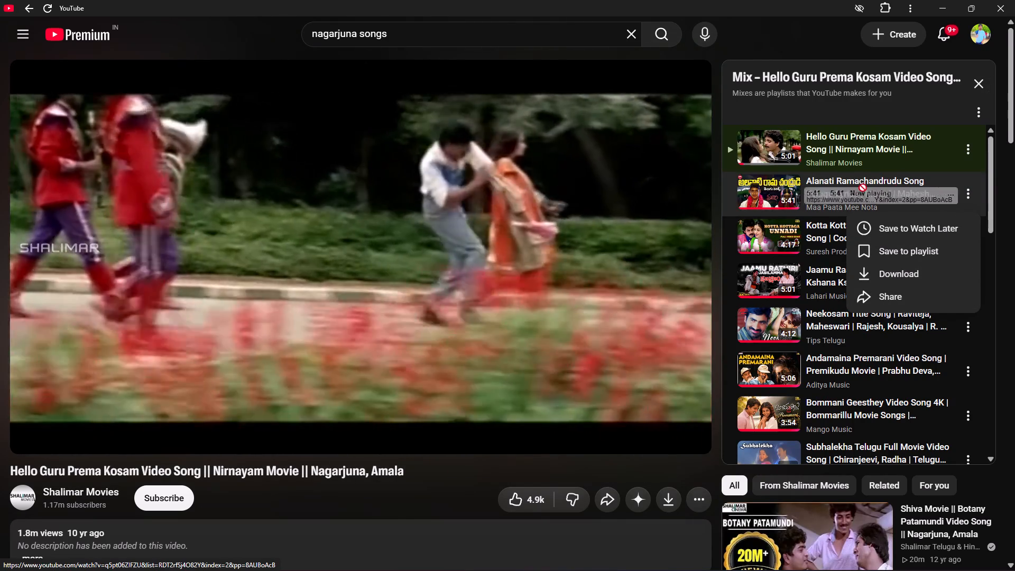
{"action": "left_click_drag", "start_coordinate": [863, 188], "coordinate": [1014, 169]}
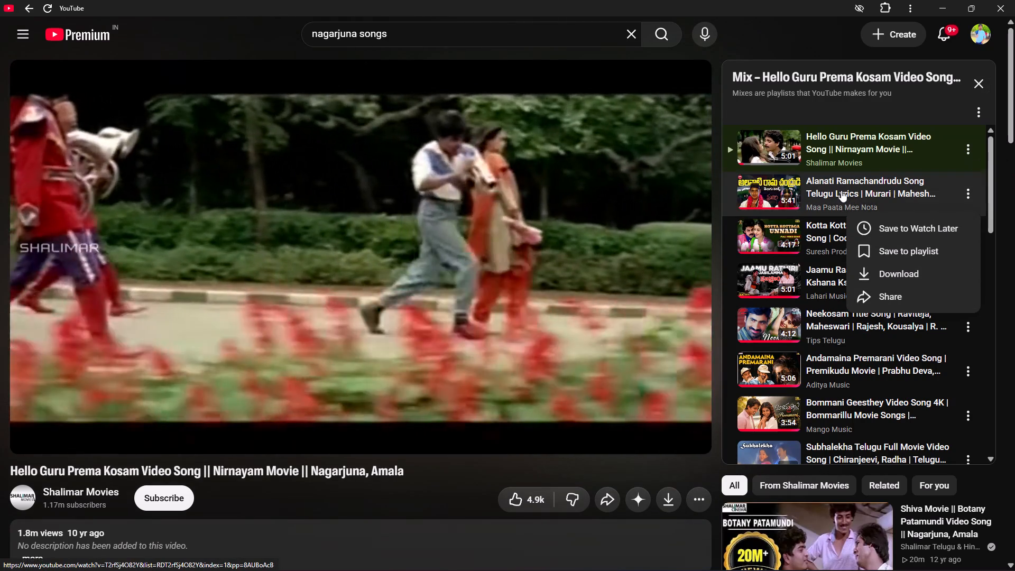
{"action": "left_click_drag", "start_coordinate": [813, 191], "coordinate": [1014, 195]}
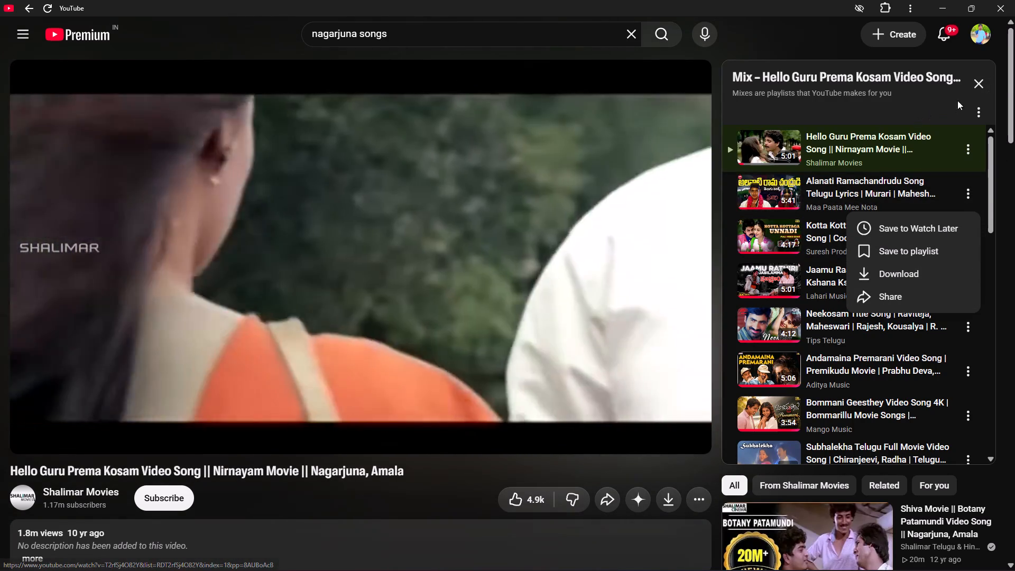
{"action": "left_click", "coordinate": [979, 86]}
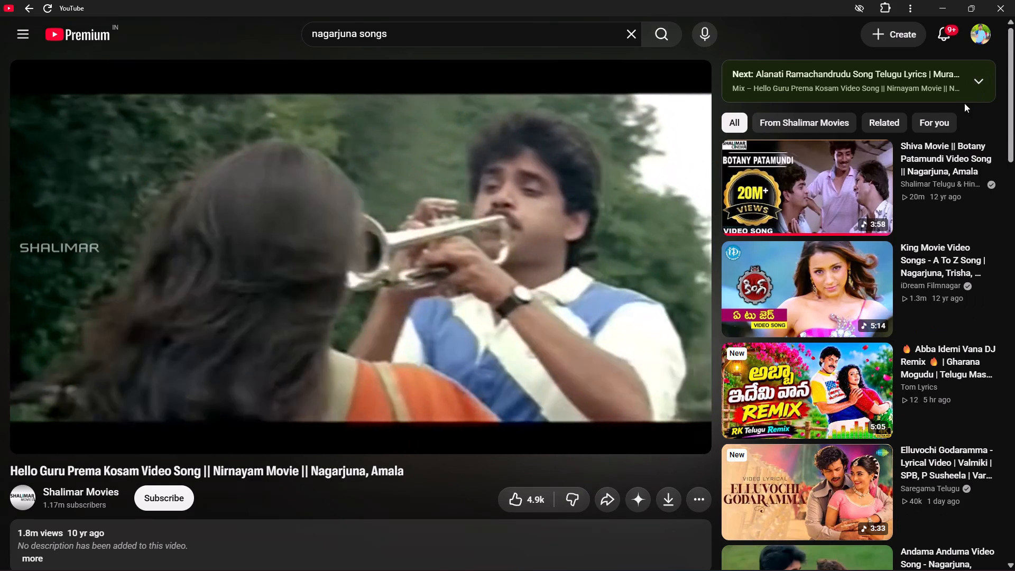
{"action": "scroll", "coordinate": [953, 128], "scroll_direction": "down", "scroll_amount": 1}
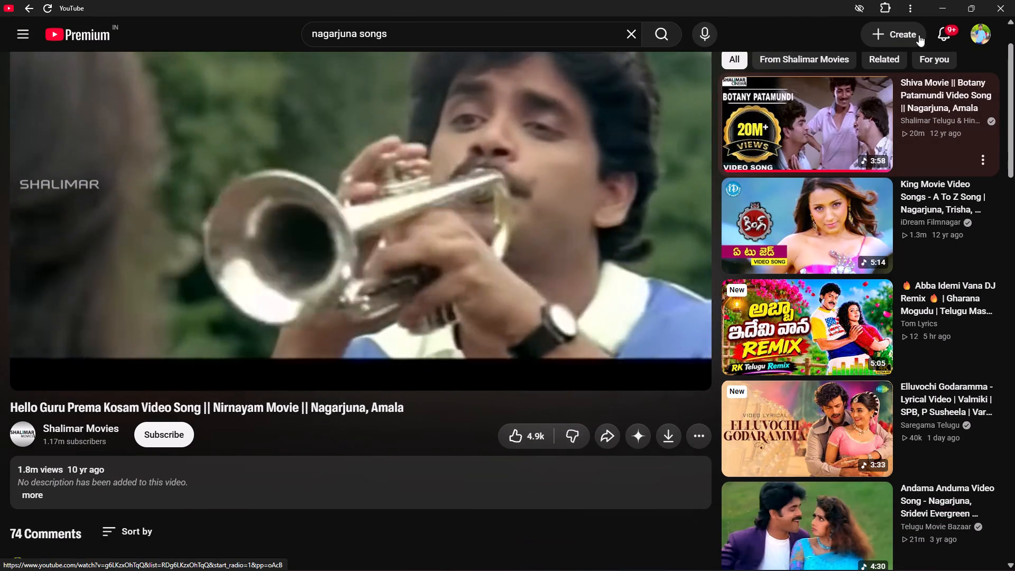
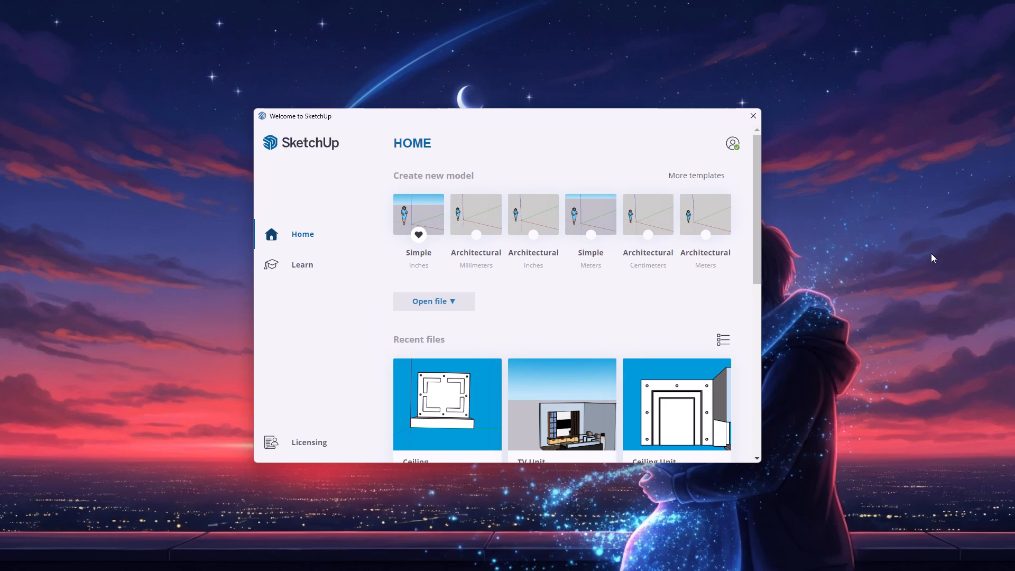
Create a new SketchUp model from the Simple template in inches.
{"action": "left_click", "coordinate": [414, 202]}
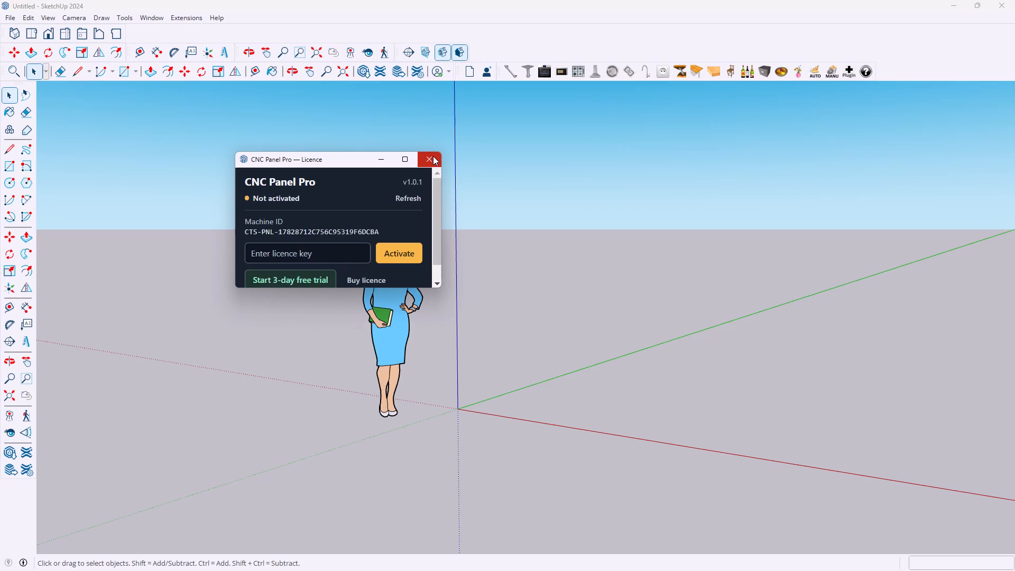
Paste the licence key into the CNC Panel Pro licence window and activate it.
{"action": "scroll", "coordinate": [356, 215], "scroll_direction": "down", "scroll_amount": 1}
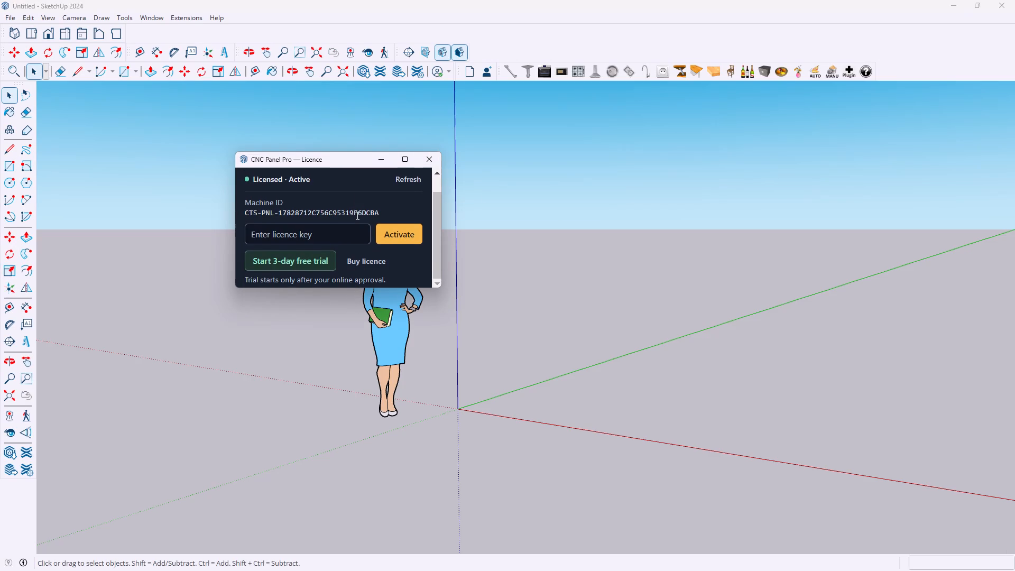
{"action": "scroll", "coordinate": [356, 215], "scroll_direction": "up", "scroll_amount": 2}
{"action": "scroll", "coordinate": [356, 215], "scroll_direction": "down", "scroll_amount": 2}
{"action": "right_click", "coordinate": [305, 236]}
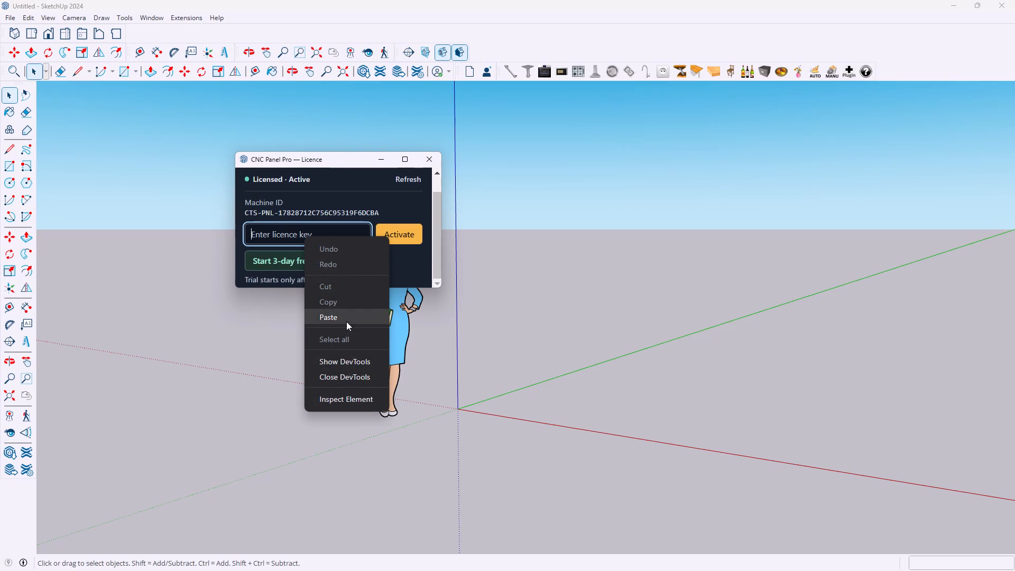
{"action": "left_click", "coordinate": [346, 321]}
{"action": "left_click", "coordinate": [391, 237]}
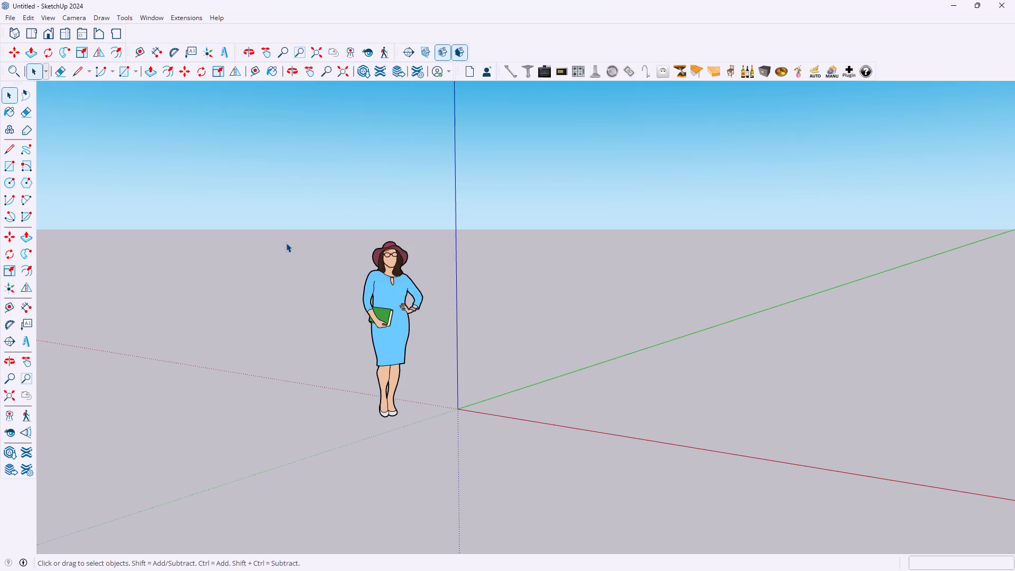
Delete the default woman figure beside the origin.
{"action": "scroll", "coordinate": [291, 241], "scroll_direction": "down", "scroll_amount": 3}
{"action": "scroll", "coordinate": [302, 245], "scroll_direction": "up", "scroll_amount": 4}
{"action": "middle_click_drag", "start_coordinate": [340, 257], "coordinate": [433, 260]}
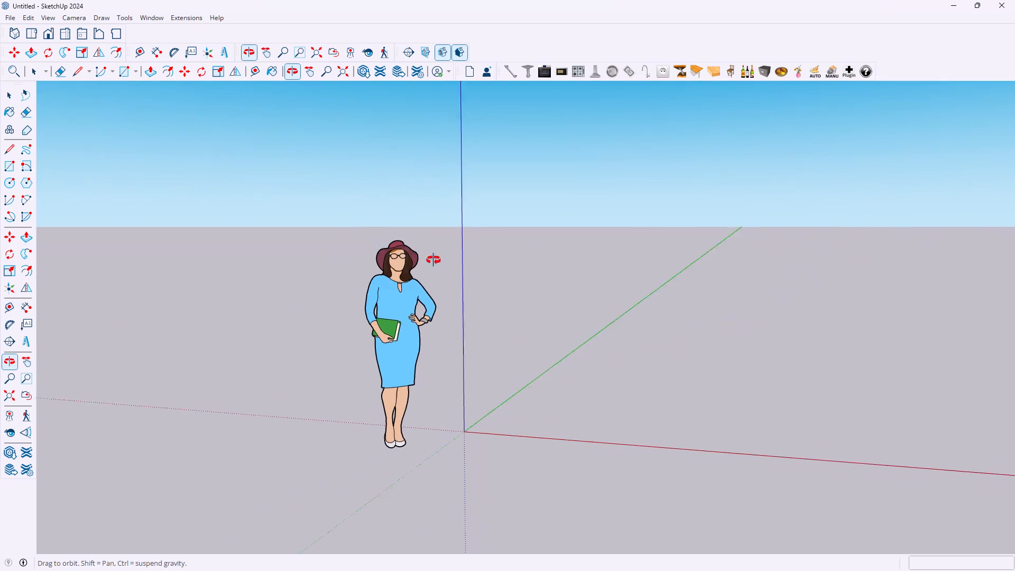
{"action": "middle_click_drag", "start_coordinate": [433, 260], "coordinate": [519, 275]}
{"action": "left_click", "coordinate": [397, 340]}
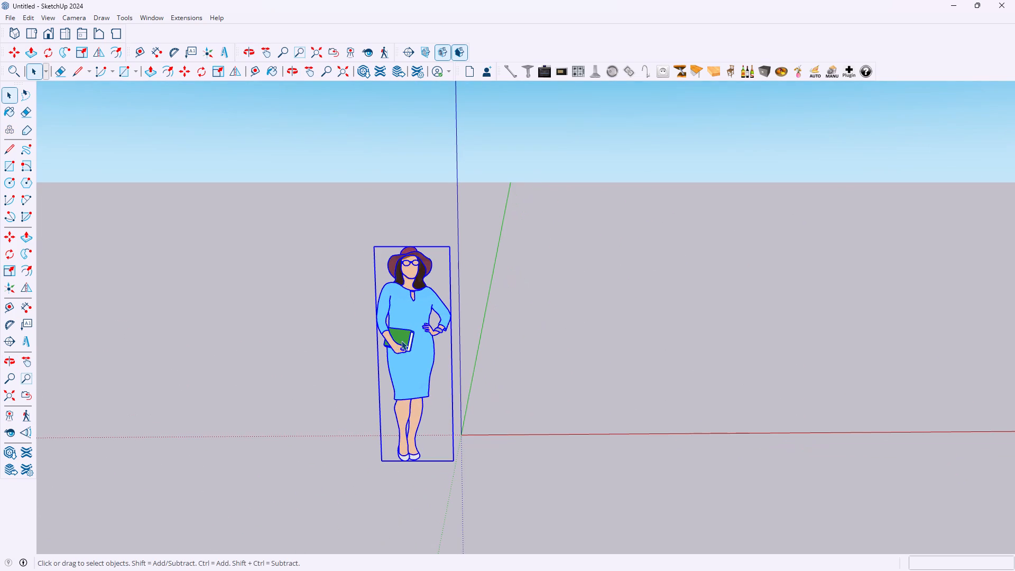
{"action": "key", "text": "Delete"}
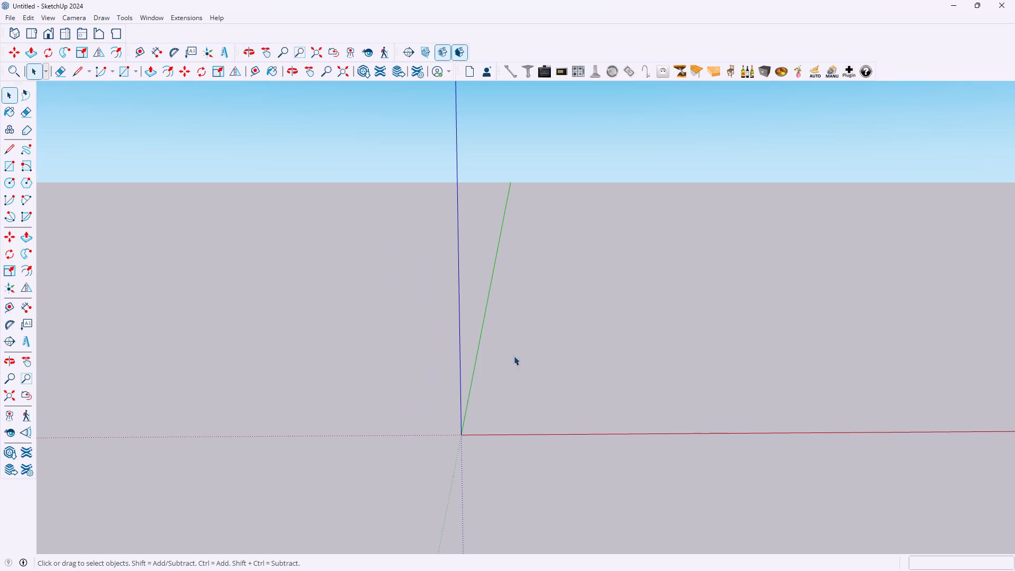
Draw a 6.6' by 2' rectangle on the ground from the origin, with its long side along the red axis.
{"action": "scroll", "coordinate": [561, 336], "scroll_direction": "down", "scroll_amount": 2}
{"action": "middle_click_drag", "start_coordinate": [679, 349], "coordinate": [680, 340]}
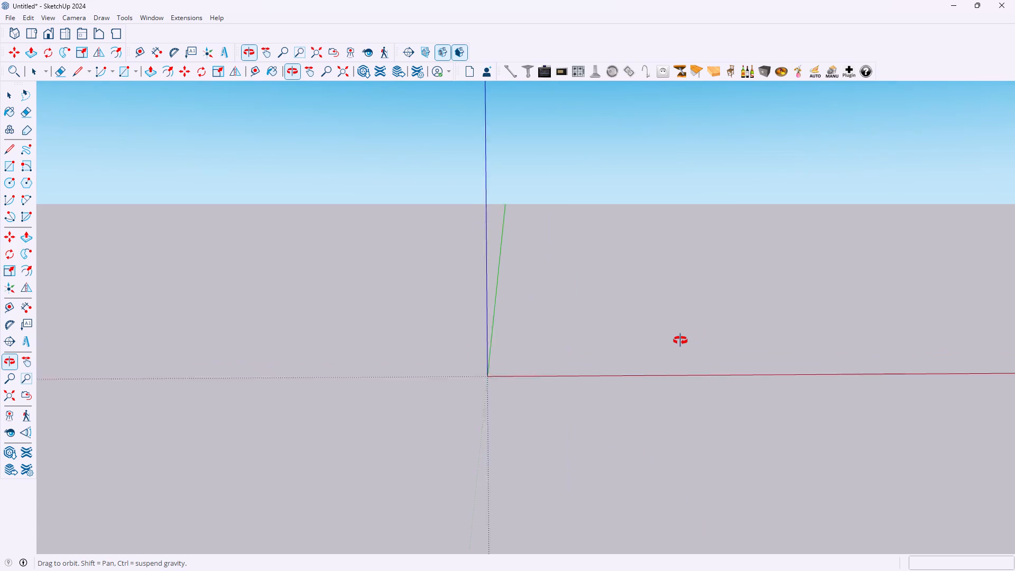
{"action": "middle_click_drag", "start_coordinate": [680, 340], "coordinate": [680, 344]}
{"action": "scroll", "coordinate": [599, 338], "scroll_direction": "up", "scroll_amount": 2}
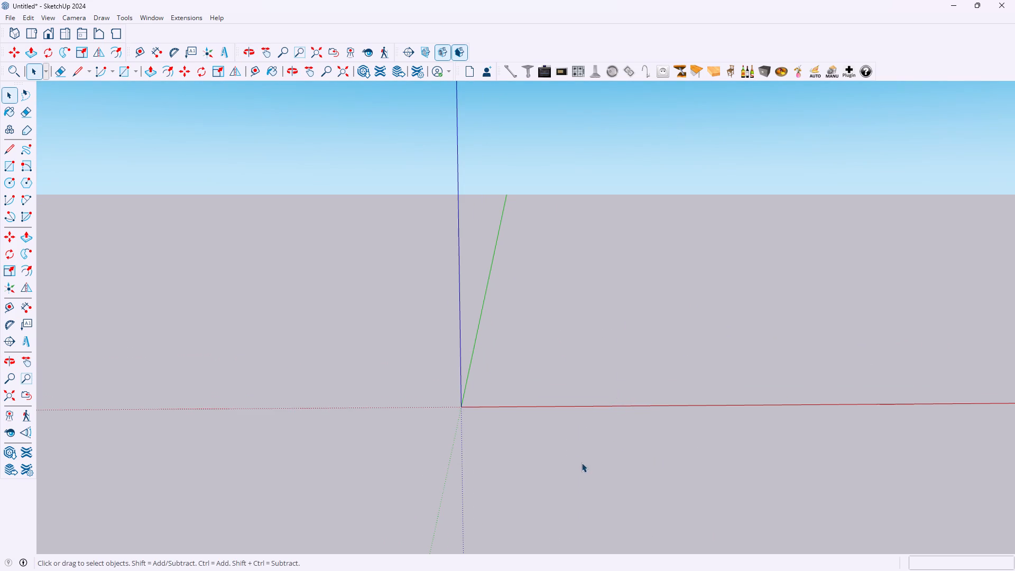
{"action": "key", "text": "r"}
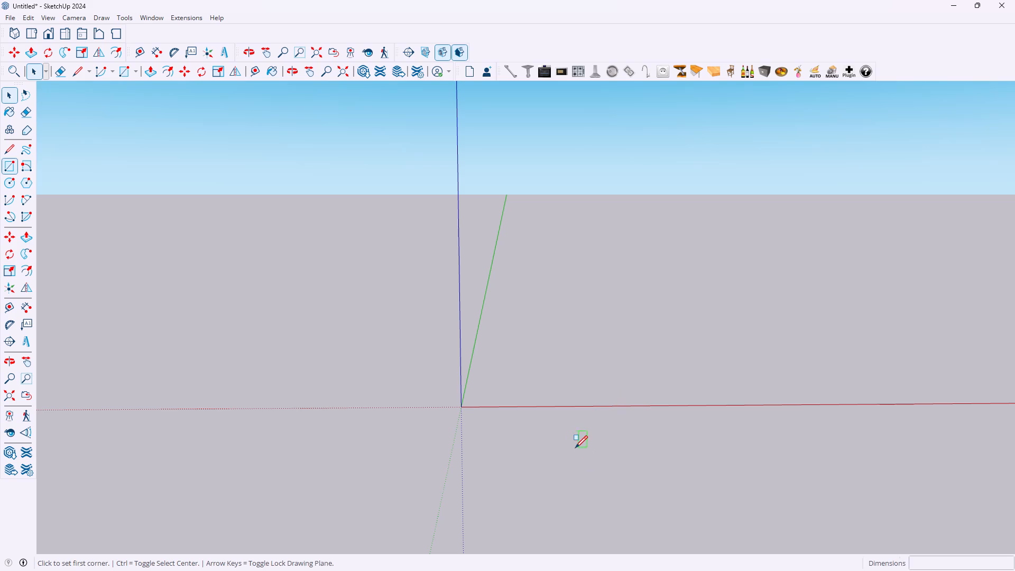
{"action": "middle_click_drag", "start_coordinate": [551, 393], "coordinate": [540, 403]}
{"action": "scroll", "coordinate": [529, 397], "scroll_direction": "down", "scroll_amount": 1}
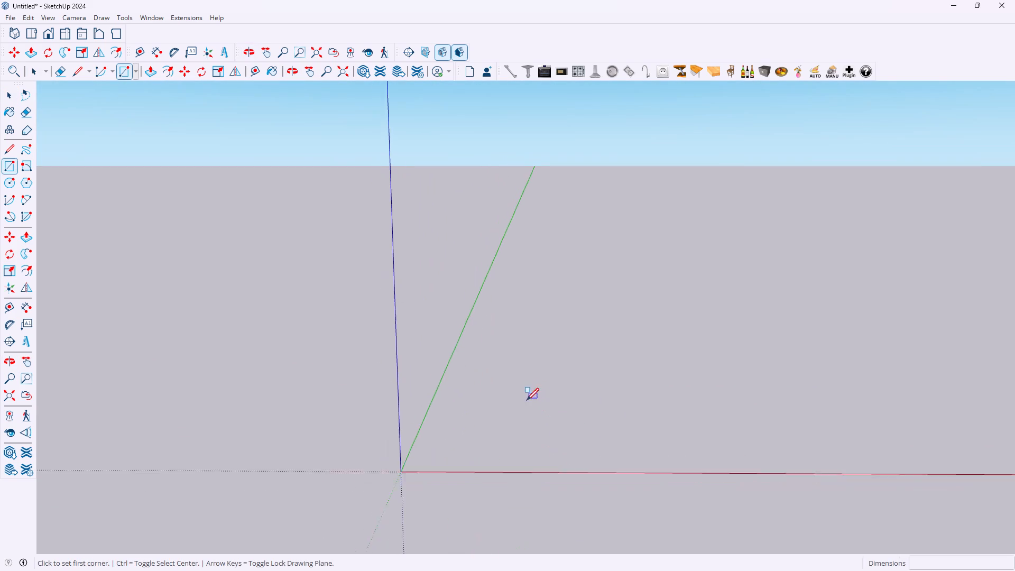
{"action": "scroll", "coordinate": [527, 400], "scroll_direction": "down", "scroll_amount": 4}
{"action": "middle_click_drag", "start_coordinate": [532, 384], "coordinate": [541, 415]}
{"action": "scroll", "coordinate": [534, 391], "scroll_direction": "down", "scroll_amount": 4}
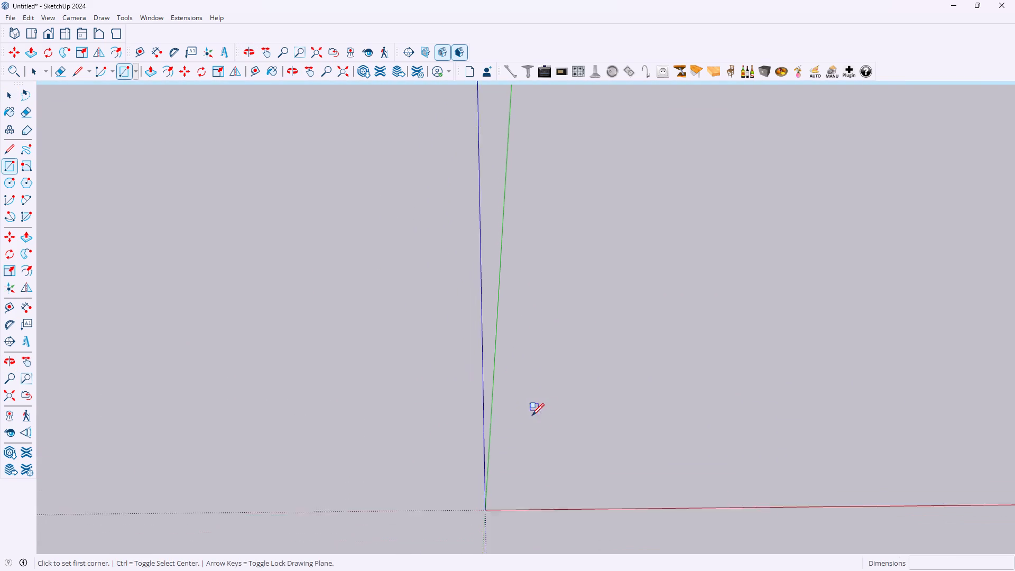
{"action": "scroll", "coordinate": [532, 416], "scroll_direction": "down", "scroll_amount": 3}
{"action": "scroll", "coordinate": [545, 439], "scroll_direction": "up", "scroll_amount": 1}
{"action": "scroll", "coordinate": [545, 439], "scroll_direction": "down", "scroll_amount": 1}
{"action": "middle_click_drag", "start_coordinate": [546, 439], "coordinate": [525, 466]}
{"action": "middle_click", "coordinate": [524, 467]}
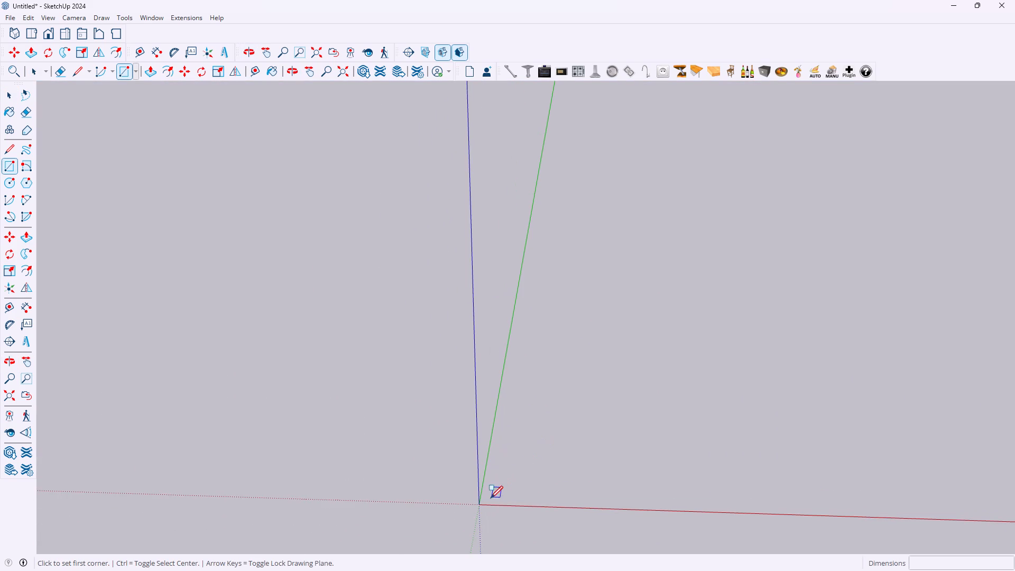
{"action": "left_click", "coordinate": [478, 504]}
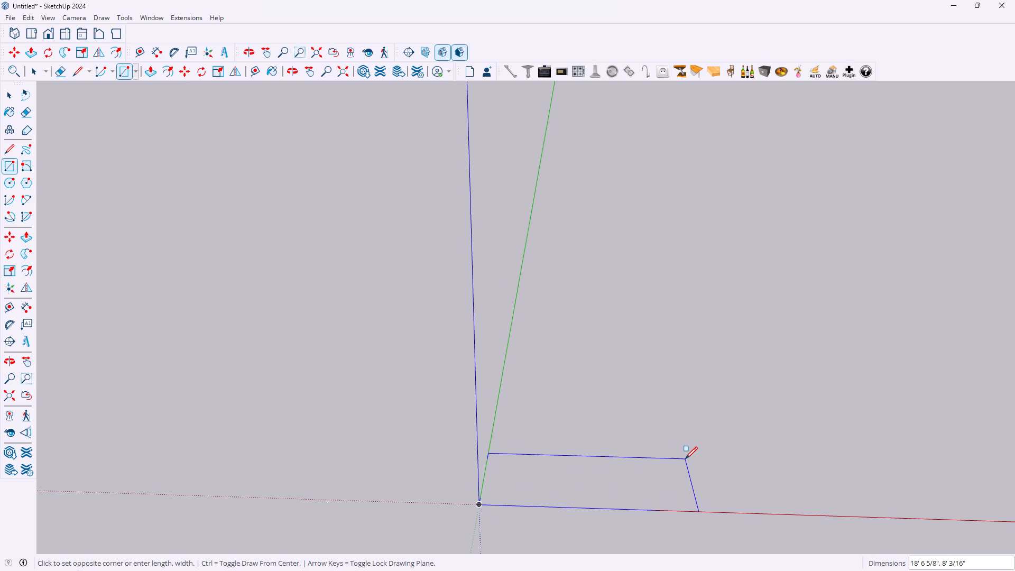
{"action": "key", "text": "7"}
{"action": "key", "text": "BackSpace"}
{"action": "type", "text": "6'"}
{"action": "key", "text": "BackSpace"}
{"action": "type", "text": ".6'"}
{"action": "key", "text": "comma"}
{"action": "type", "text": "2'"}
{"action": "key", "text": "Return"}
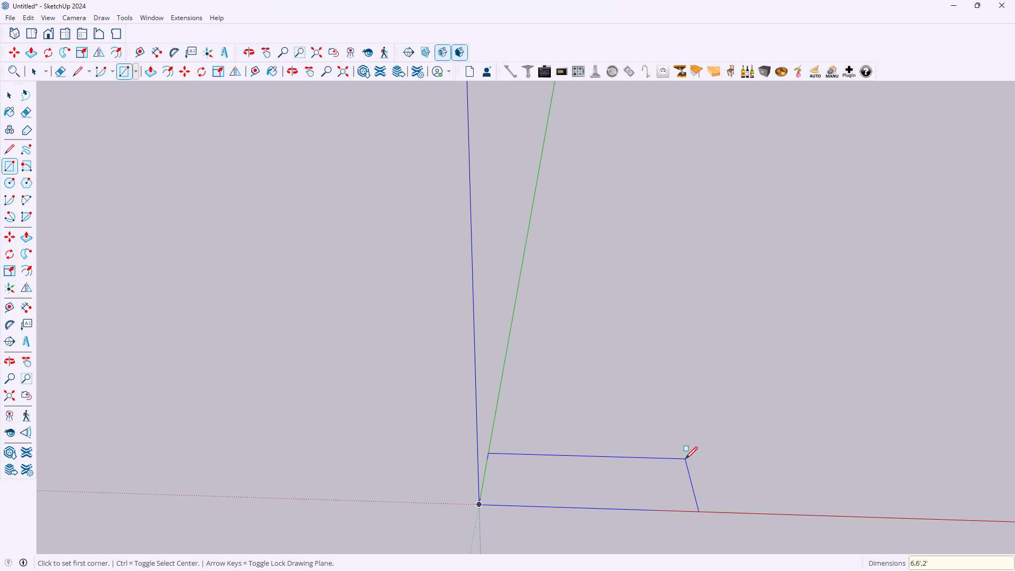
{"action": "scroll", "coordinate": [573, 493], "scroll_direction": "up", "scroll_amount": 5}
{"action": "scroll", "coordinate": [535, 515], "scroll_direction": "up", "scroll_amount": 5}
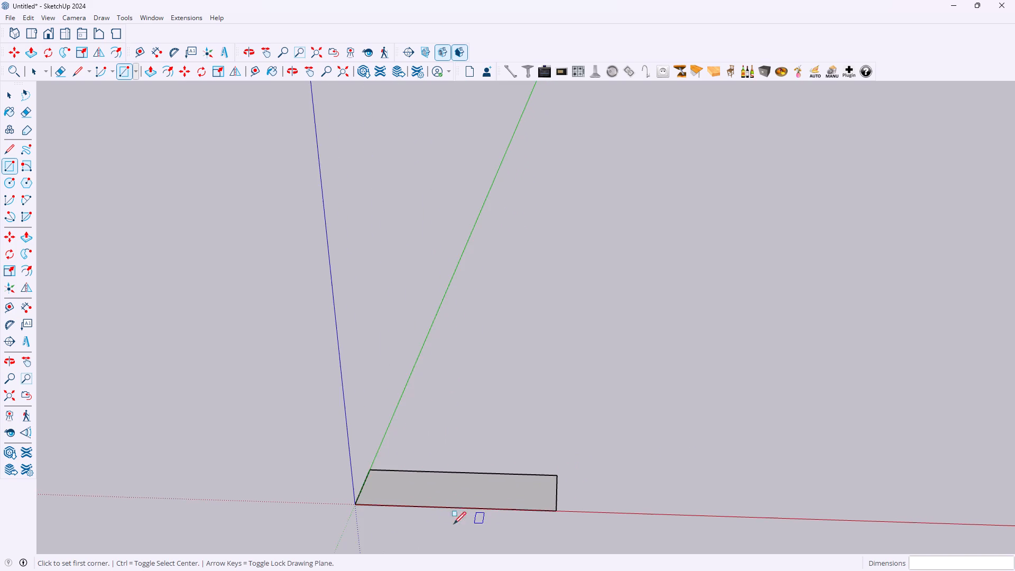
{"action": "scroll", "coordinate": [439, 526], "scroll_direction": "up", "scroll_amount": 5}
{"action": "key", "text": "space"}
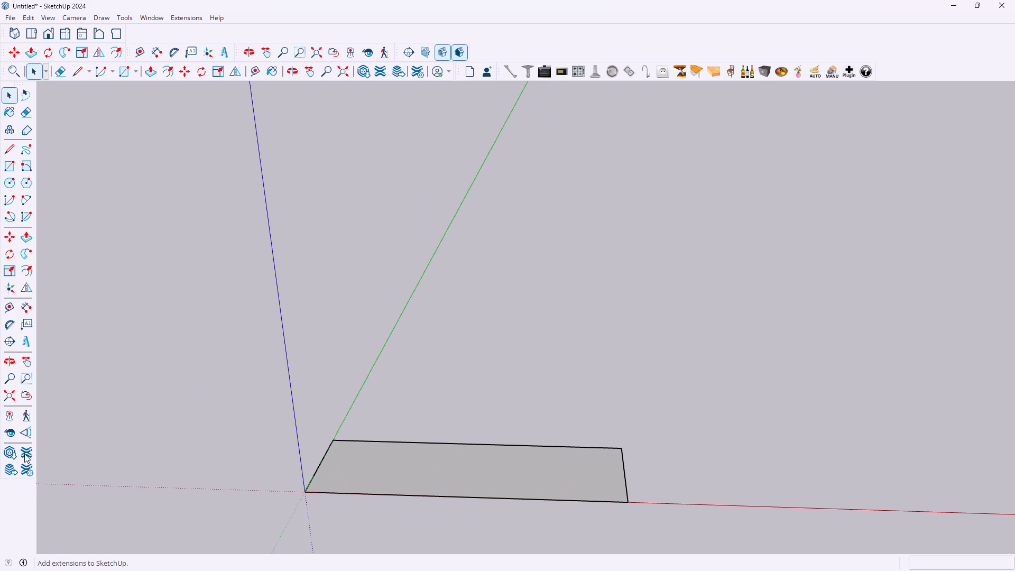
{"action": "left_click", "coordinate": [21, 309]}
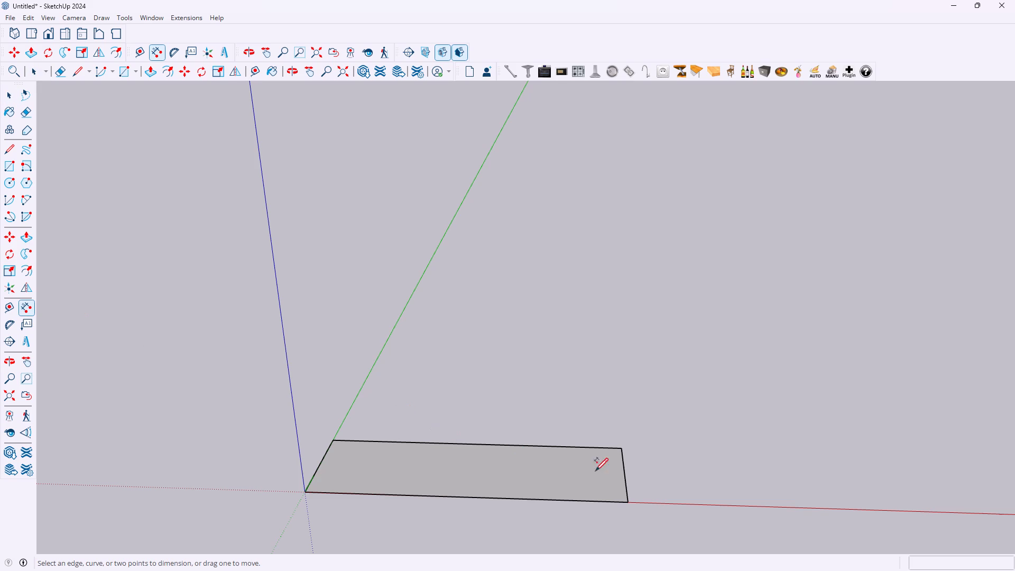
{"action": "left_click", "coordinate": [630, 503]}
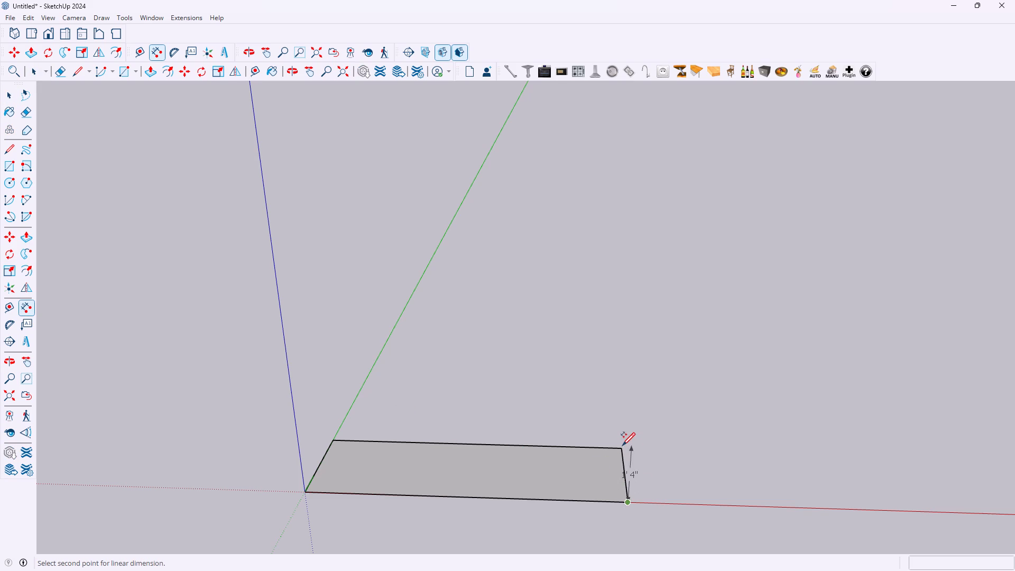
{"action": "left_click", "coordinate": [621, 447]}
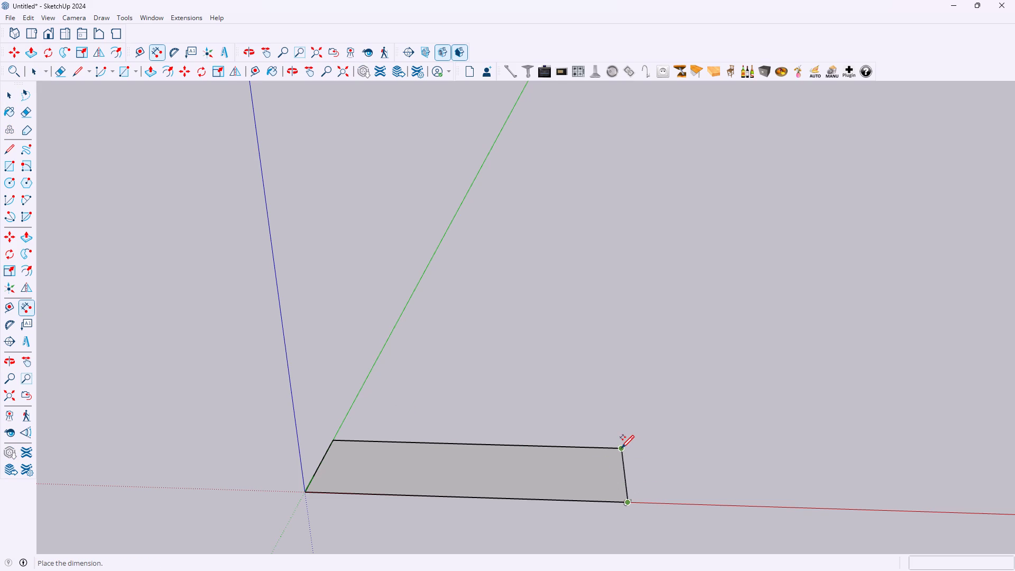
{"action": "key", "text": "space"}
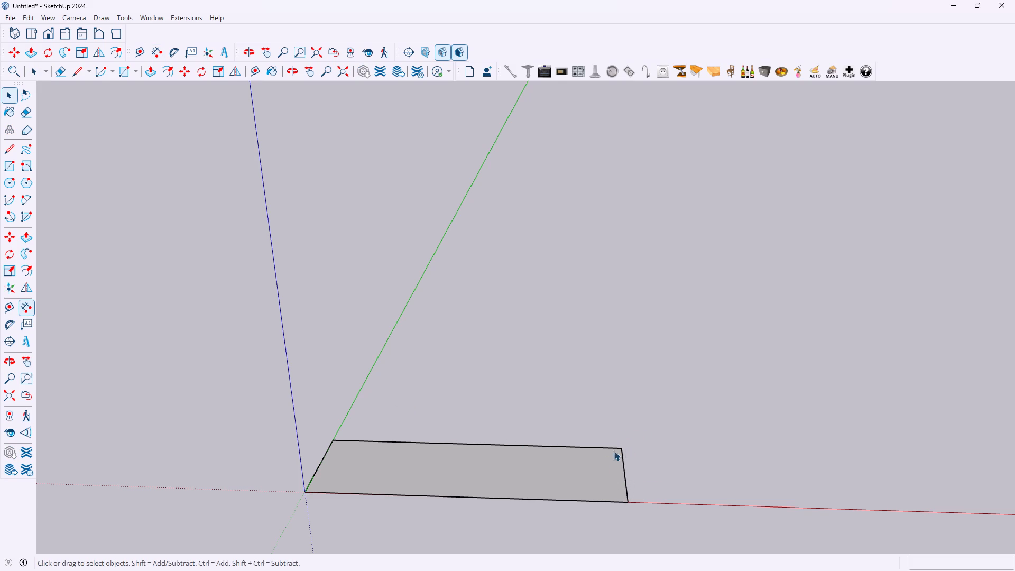
Check the length of the rectangle's back long edge with the Dimension tool, without placing the dimension.
{"action": "left_click", "coordinate": [25, 303]}
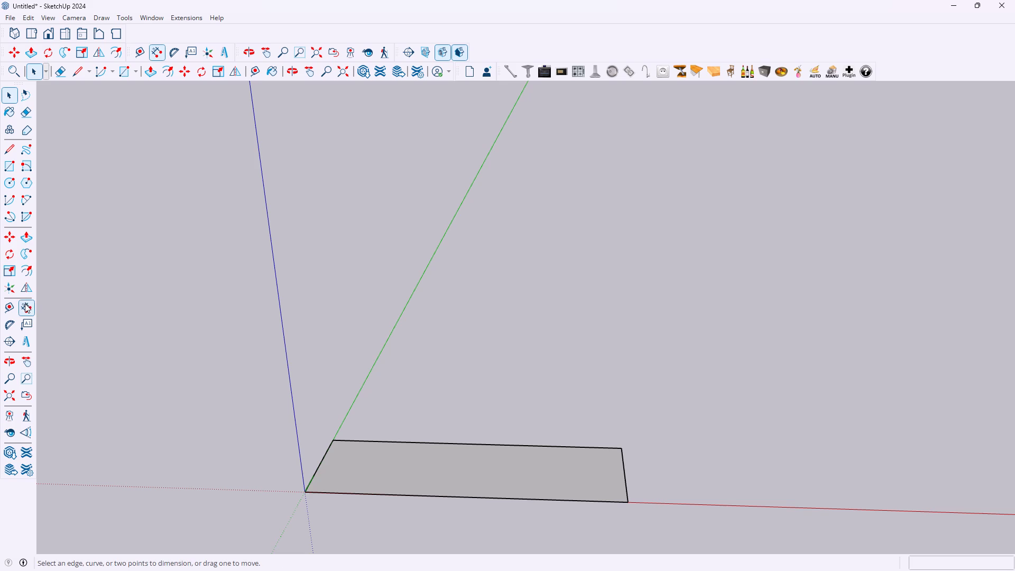
{"action": "left_click", "coordinate": [334, 439]}
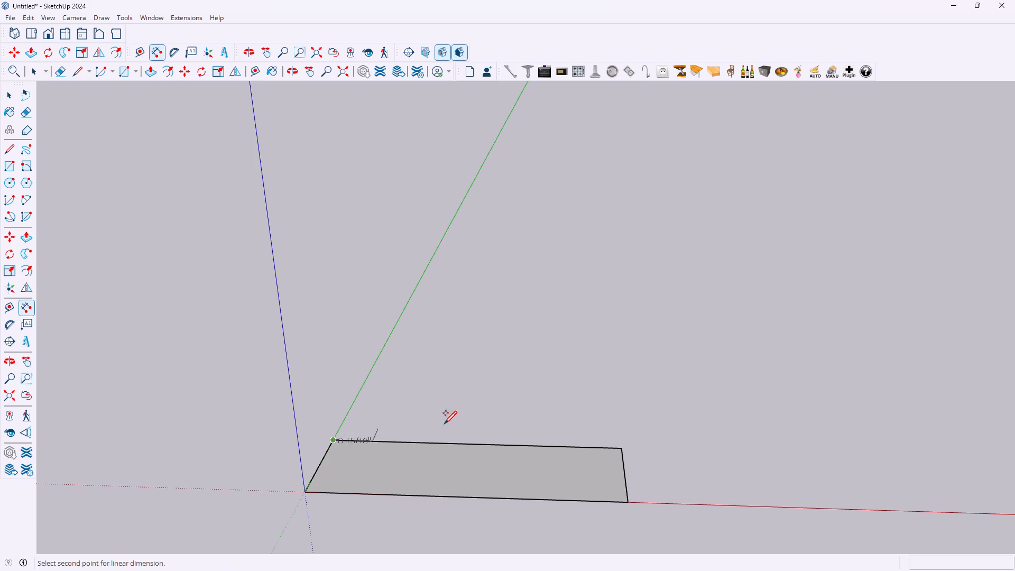
{"action": "left_click", "coordinate": [625, 448]}
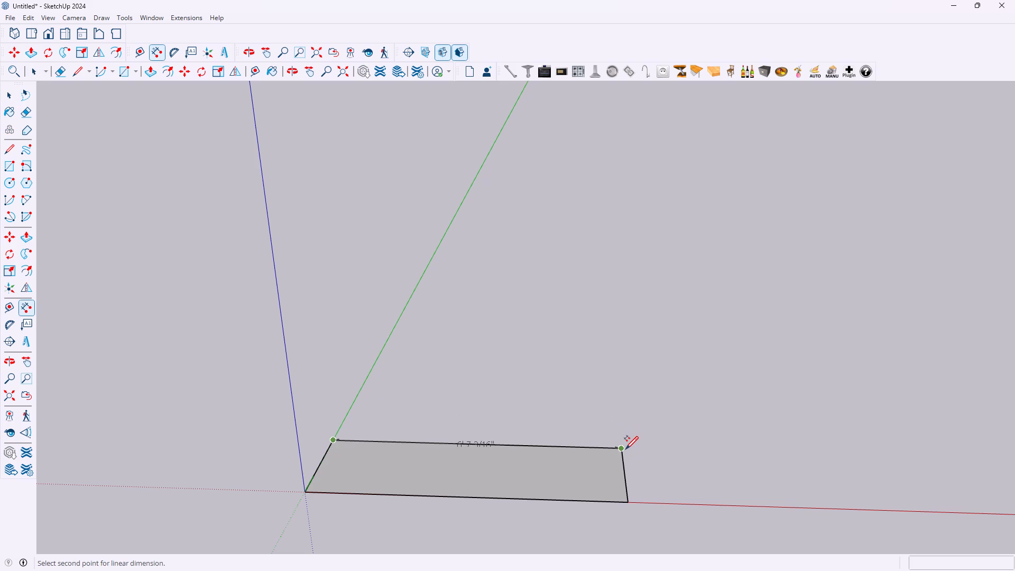
{"action": "scroll", "coordinate": [626, 428], "scroll_direction": "up", "scroll_amount": 4}
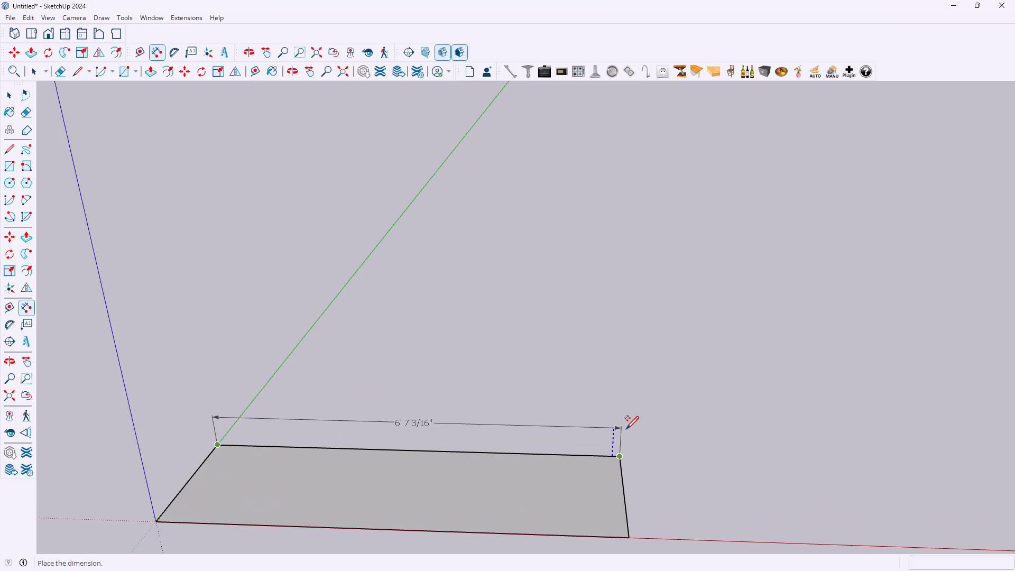
{"action": "scroll", "coordinate": [626, 428], "scroll_direction": "up", "scroll_amount": 2}
{"action": "middle_click_drag", "start_coordinate": [615, 432], "coordinate": [652, 415]}
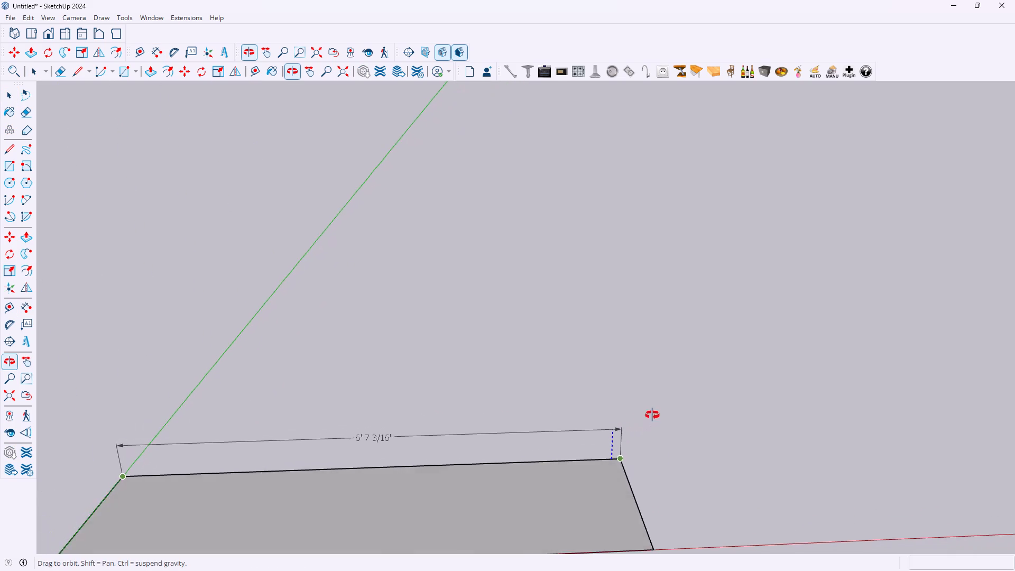
{"action": "middle_click_drag", "start_coordinate": [652, 415], "coordinate": [654, 410]}
{"action": "scroll", "coordinate": [646, 409], "scroll_direction": "down", "scroll_amount": 4}
{"action": "scroll", "coordinate": [639, 420], "scroll_direction": "up", "scroll_amount": 4}
{"action": "scroll", "coordinate": [639, 420], "scroll_direction": "down", "scroll_amount": 4}
{"action": "key", "text": "Escape"}
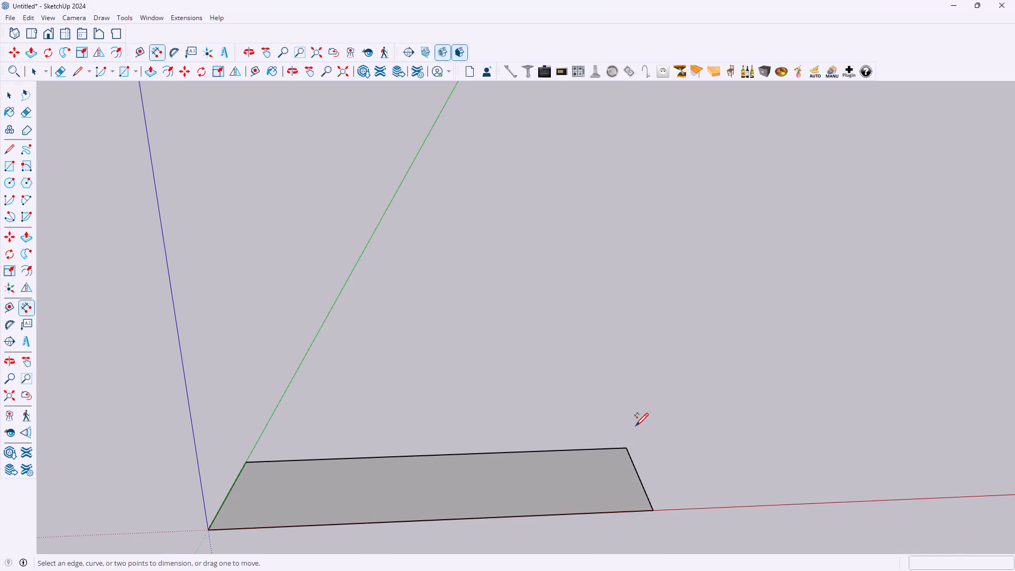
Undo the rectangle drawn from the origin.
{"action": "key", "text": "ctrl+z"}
Draw a 6.6' by 2' rectangle on the ground from the origin, with its long side along the red axis.
{"action": "key", "text": "r"}
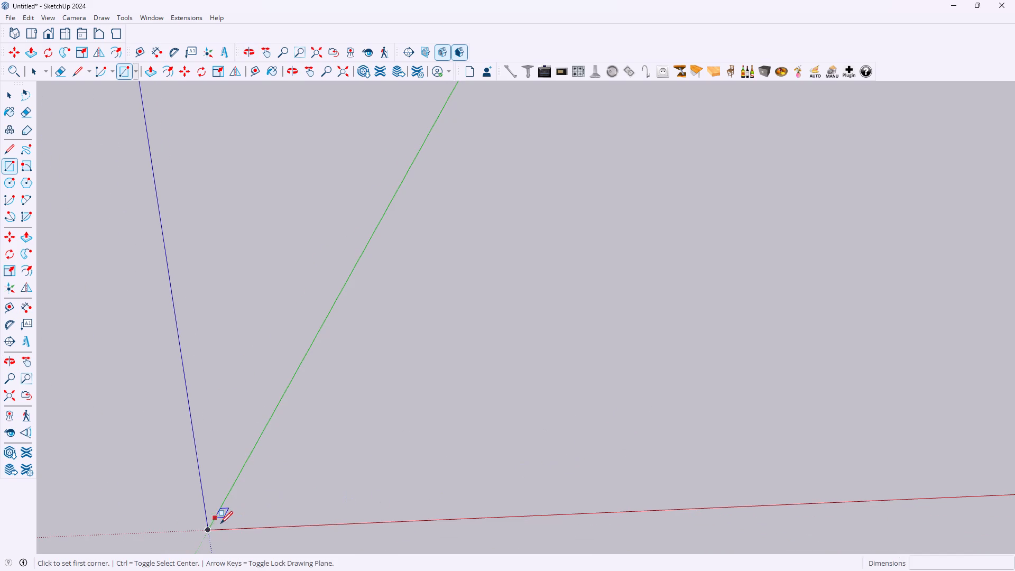
{"action": "left_click", "coordinate": [213, 528]}
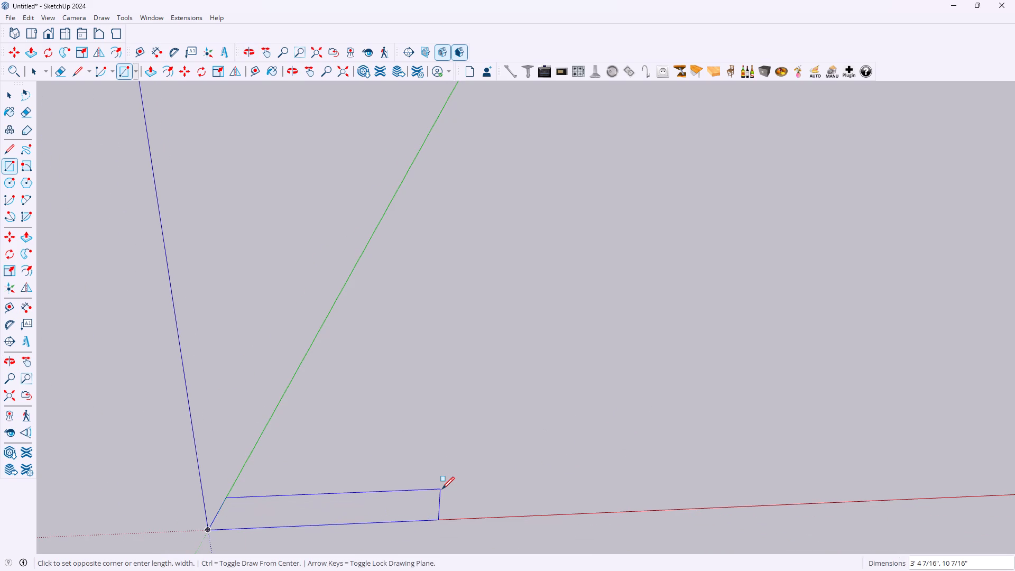
{"action": "key", "text": "6"}
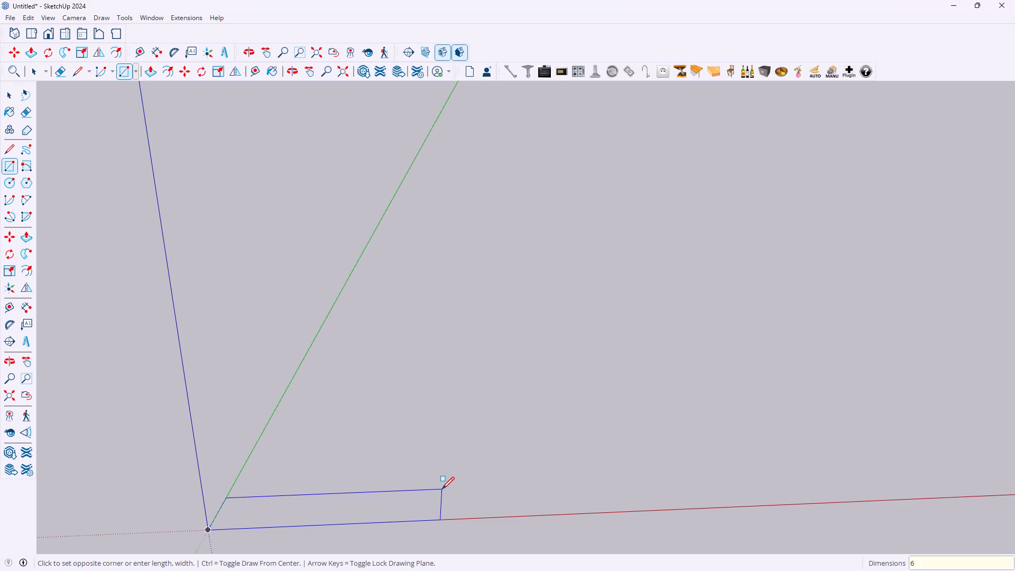
{"action": "type", "text": ".6"}
{"action": "key", "text": "apostrophe"}
{"action": "key", "text": "comma"}
{"action": "key", "text": "2"}
{"action": "key", "text": "apostrophe"}
{"action": "key", "text": "Return"}
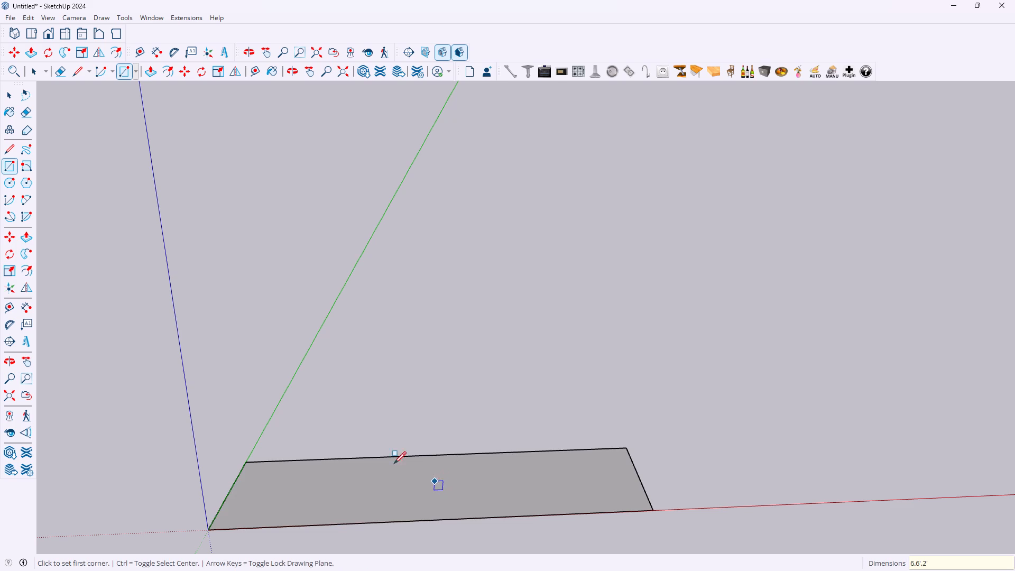
Check the rectangle's back long edge between its two corners with the Dimension tool, without placing the dimension.
{"action": "left_click", "coordinate": [22, 303]}
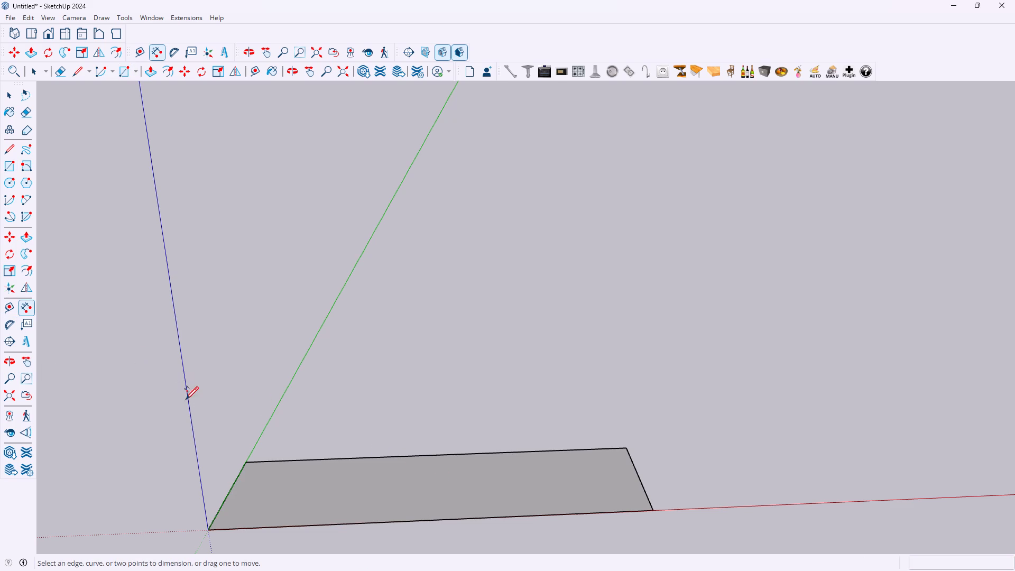
{"action": "left_click", "coordinate": [248, 462]}
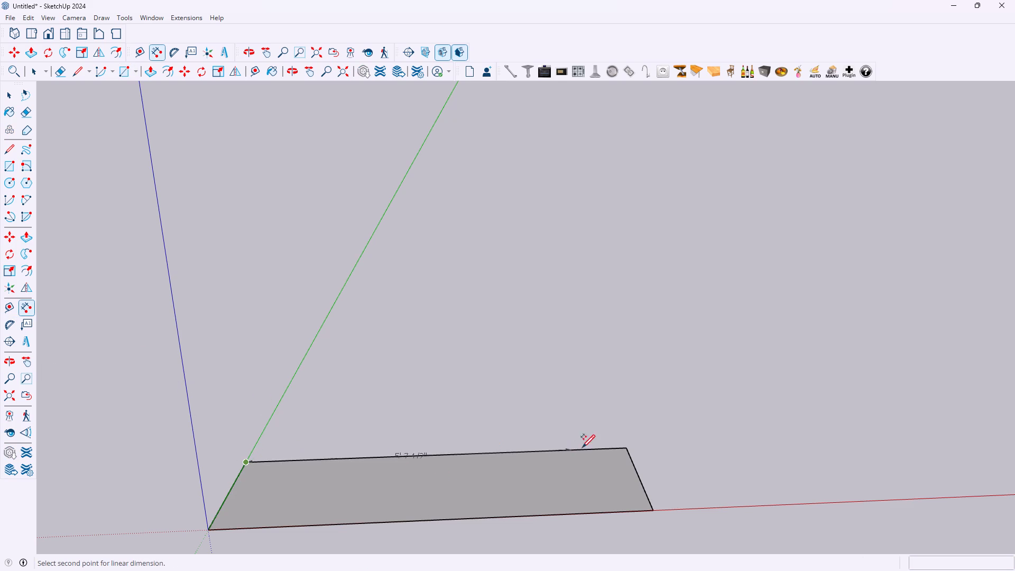
{"action": "left_click", "coordinate": [629, 447]}
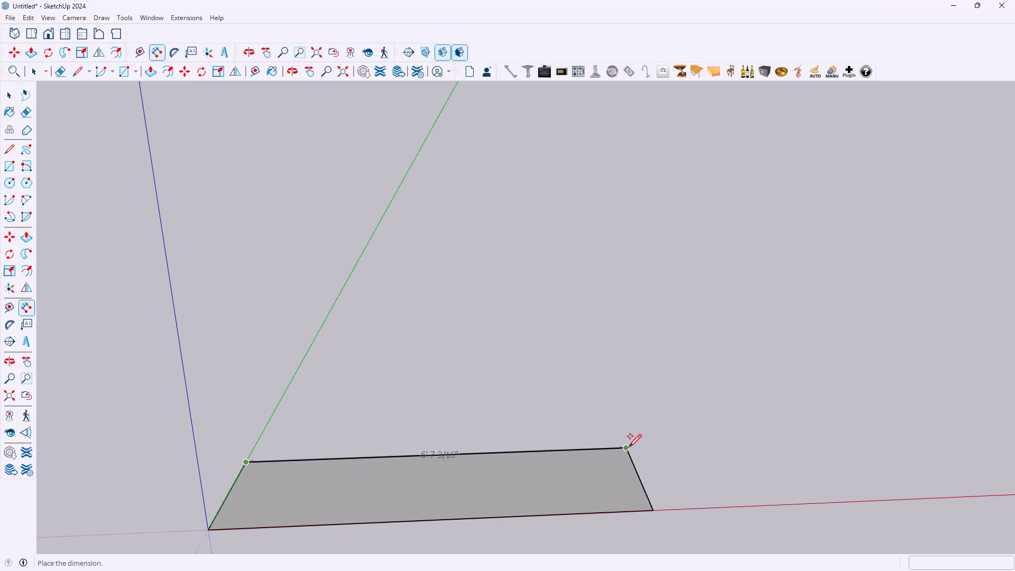
{"action": "scroll", "coordinate": [628, 444], "scroll_direction": "up", "scroll_amount": 12}
{"action": "middle_click", "coordinate": [628, 444]}
{"action": "scroll", "coordinate": [628, 444], "scroll_direction": "down", "scroll_amount": 7}
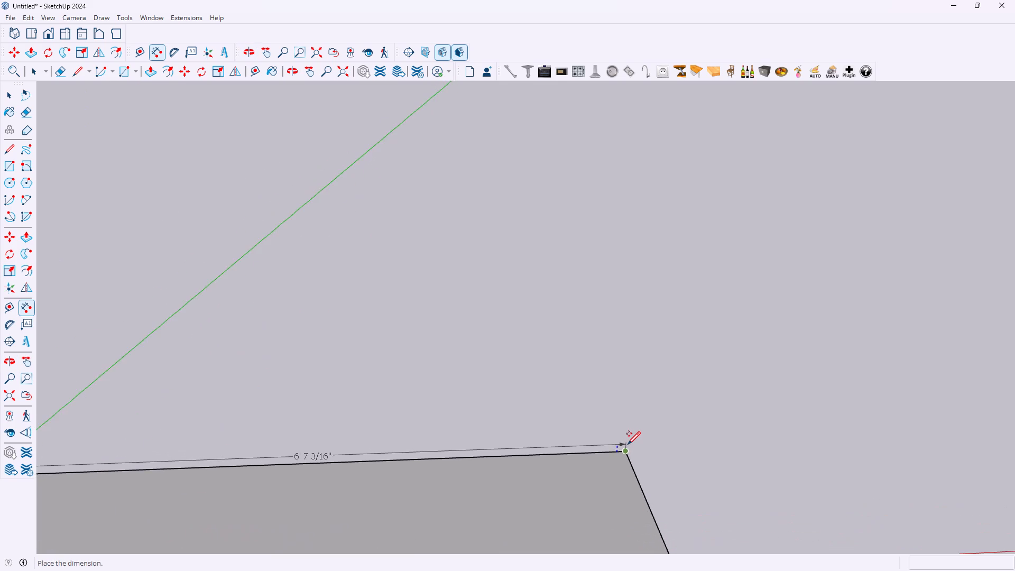
{"action": "scroll", "coordinate": [628, 444], "scroll_direction": "down", "scroll_amount": 5}
{"action": "key", "text": "space"}
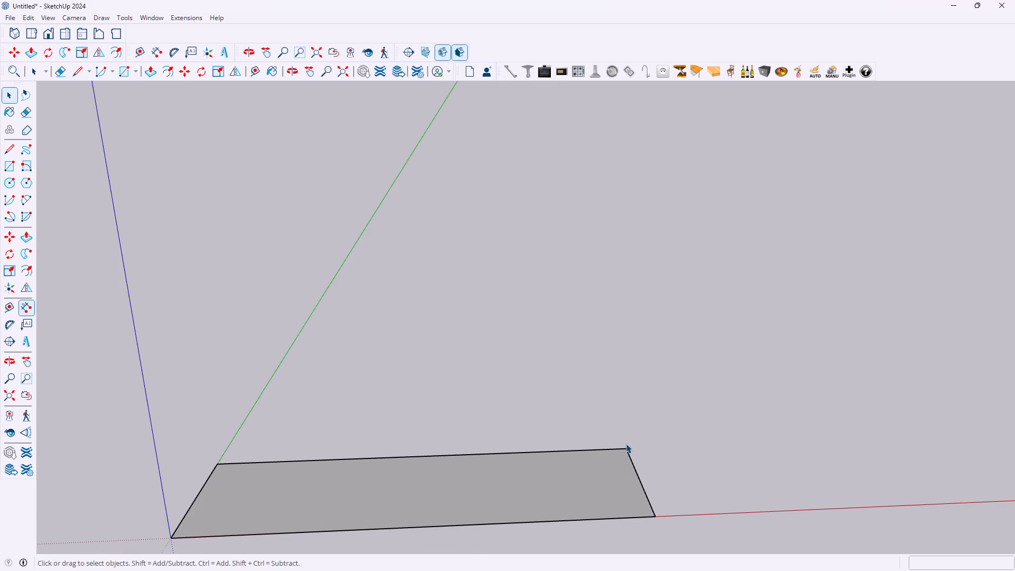
Check the whole back long edge again by dimensioning the edge itself, without placing the dimension.
{"action": "left_click", "coordinate": [20, 307]}
{"action": "scroll", "coordinate": [187, 423], "scroll_direction": "up", "scroll_amount": 14}
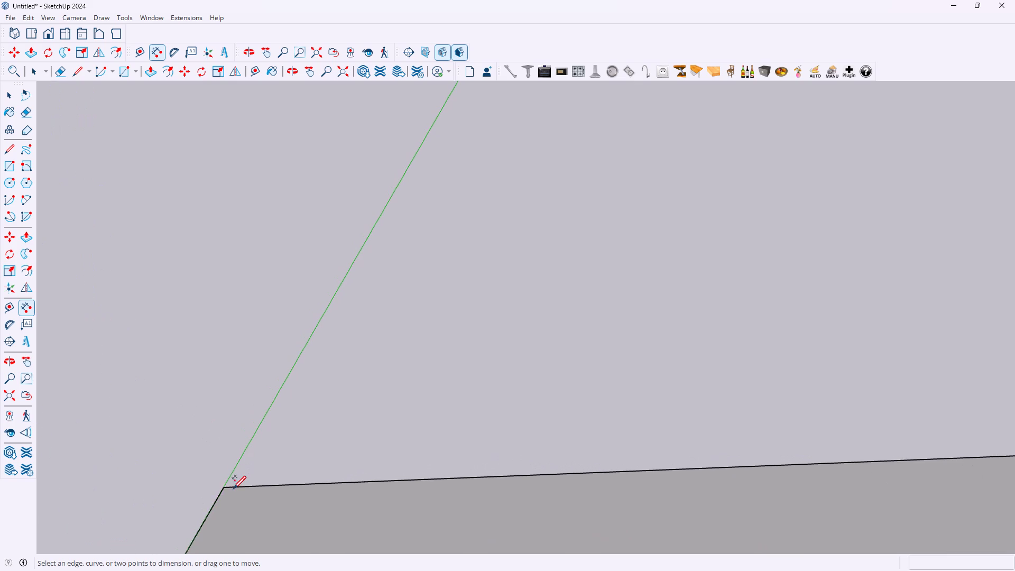
{"action": "scroll", "coordinate": [233, 488], "scroll_direction": "up", "scroll_amount": 9}
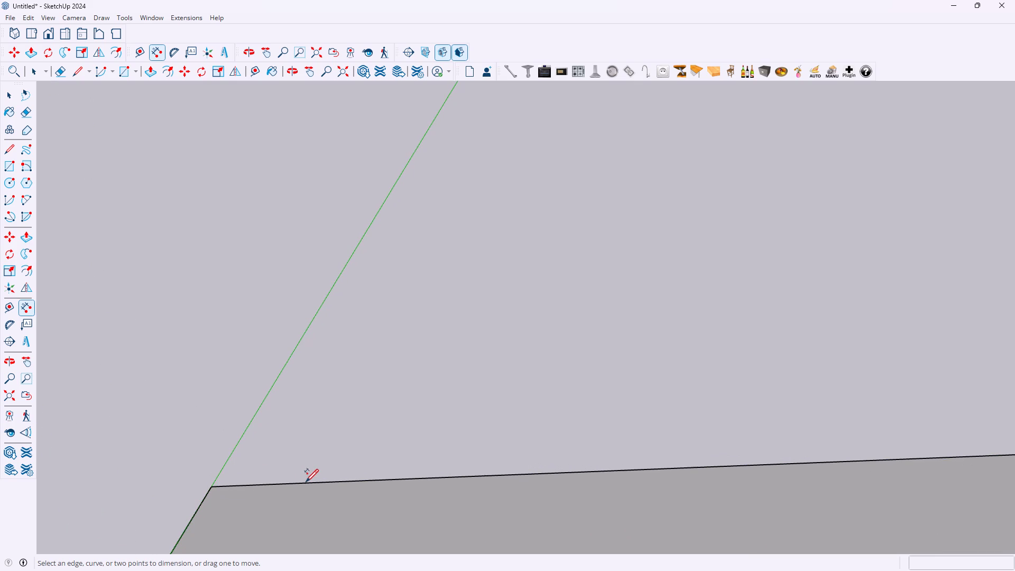
{"action": "left_click", "coordinate": [307, 483]}
{"action": "scroll", "coordinate": [326, 434], "scroll_direction": "down", "scroll_amount": 13}
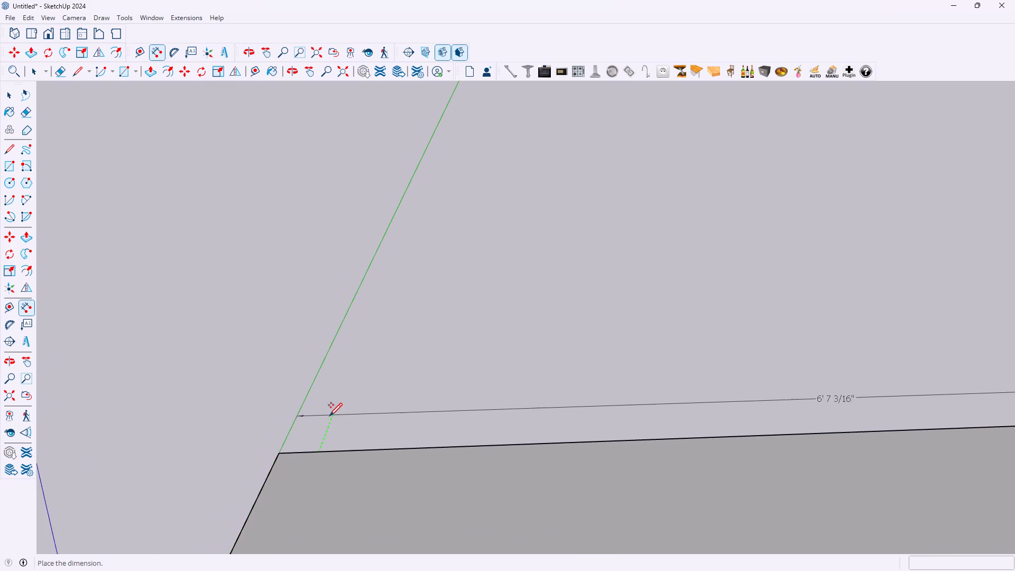
{"action": "scroll", "coordinate": [329, 415], "scroll_direction": "down", "scroll_amount": 3}
{"action": "scroll", "coordinate": [329, 415], "scroll_direction": "up", "scroll_amount": 1}
{"action": "scroll", "coordinate": [331, 414], "scroll_direction": "down", "scroll_amount": 6}
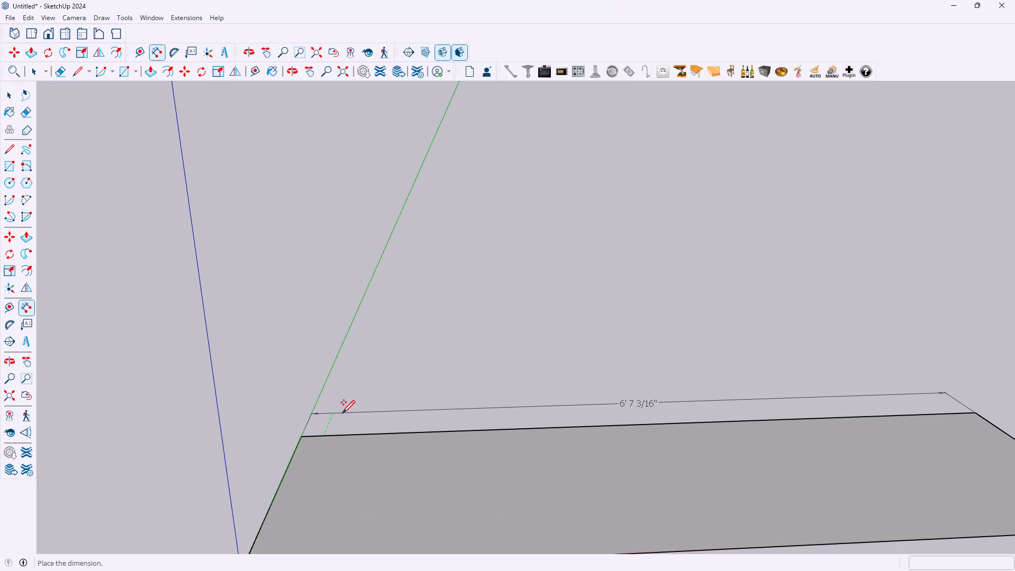
{"action": "scroll", "coordinate": [347, 412], "scroll_direction": "down", "scroll_amount": 2}
{"action": "scroll", "coordinate": [524, 411], "scroll_direction": "up", "scroll_amount": 4}
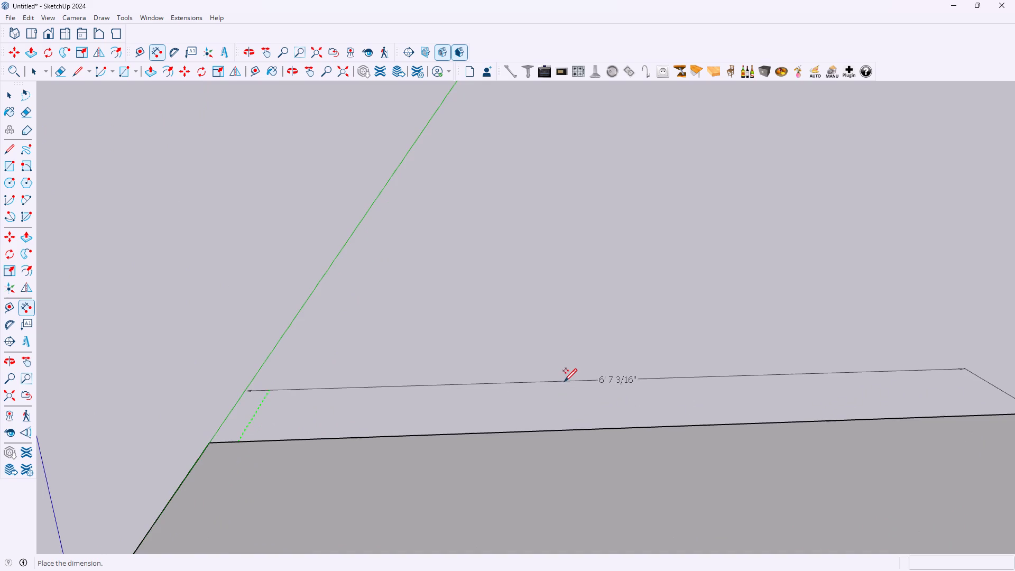
{"action": "scroll", "coordinate": [564, 380], "scroll_direction": "down", "scroll_amount": 4}
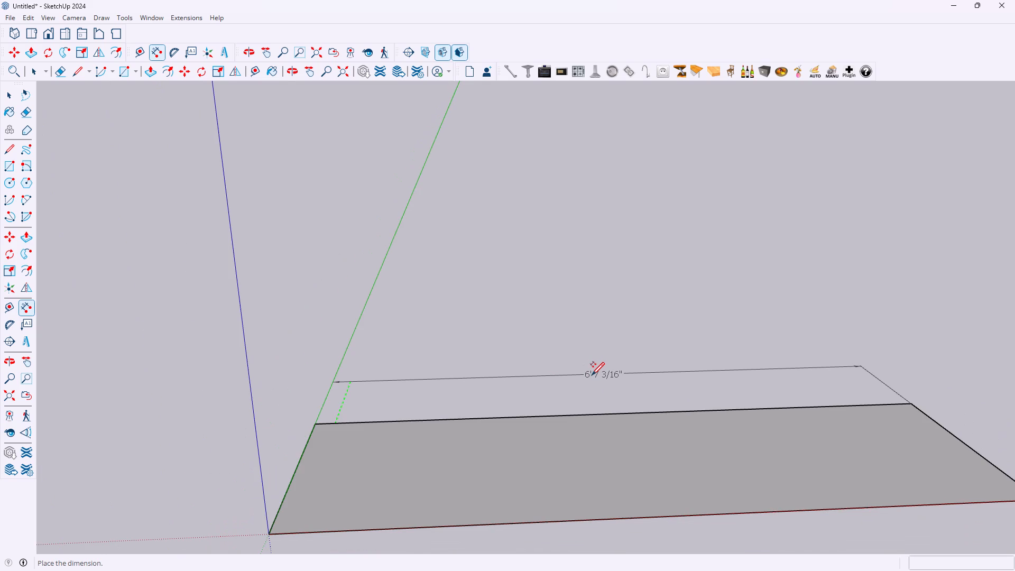
{"action": "key", "text": "space"}
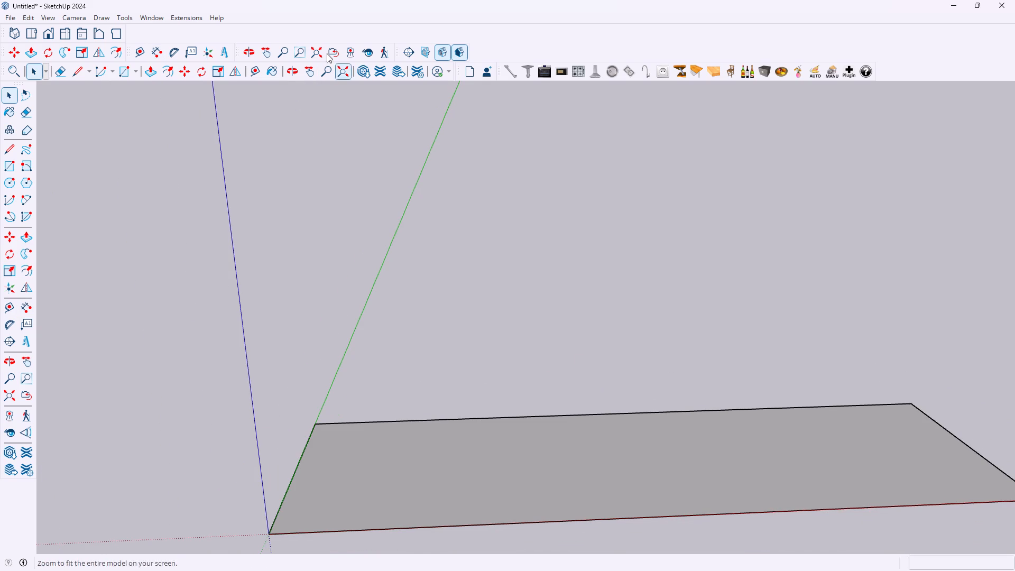
Set the model's length display precision to 1/4" in the units settings.
{"action": "left_click", "coordinate": [46, 19]}
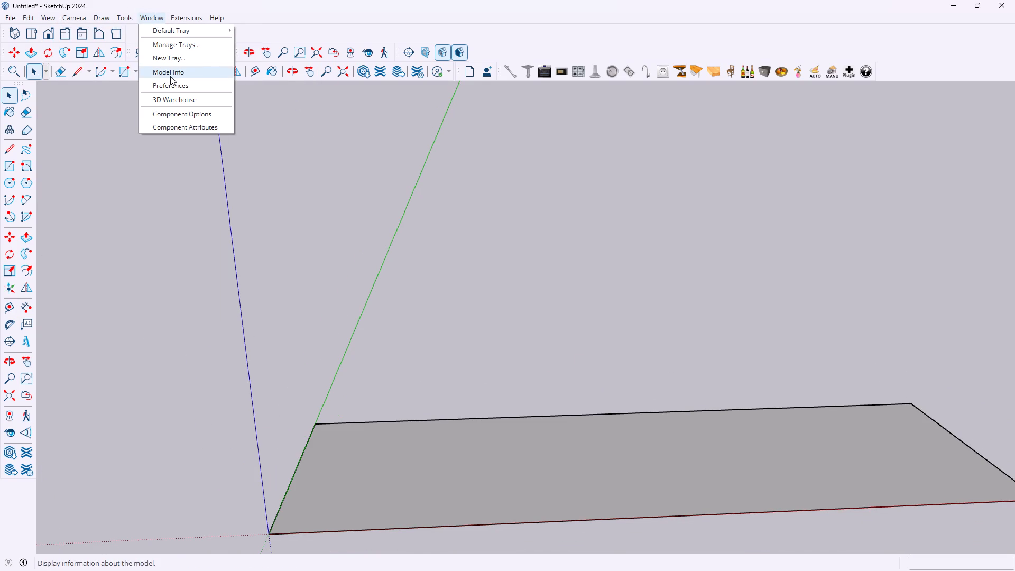
{"action": "left_click", "coordinate": [170, 76]}
{"action": "left_click", "coordinate": [566, 252]}
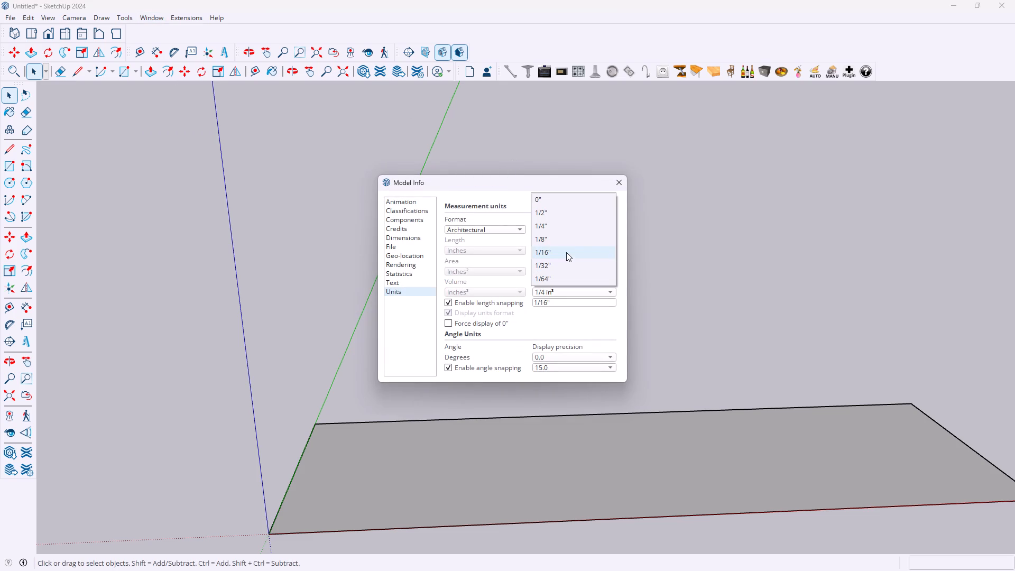
{"action": "left_click", "coordinate": [553, 223]}
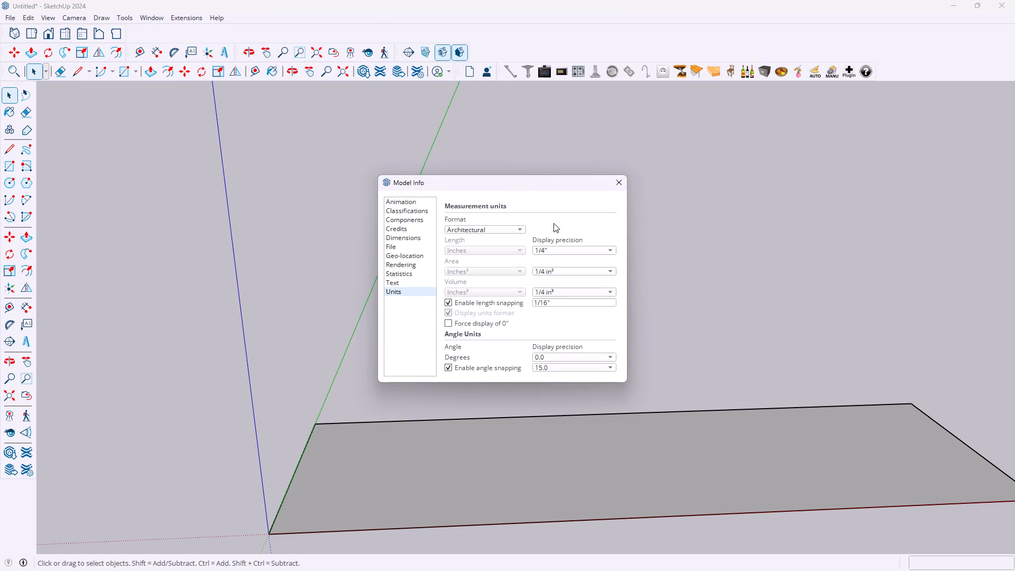
{"action": "left_click", "coordinate": [610, 182]}
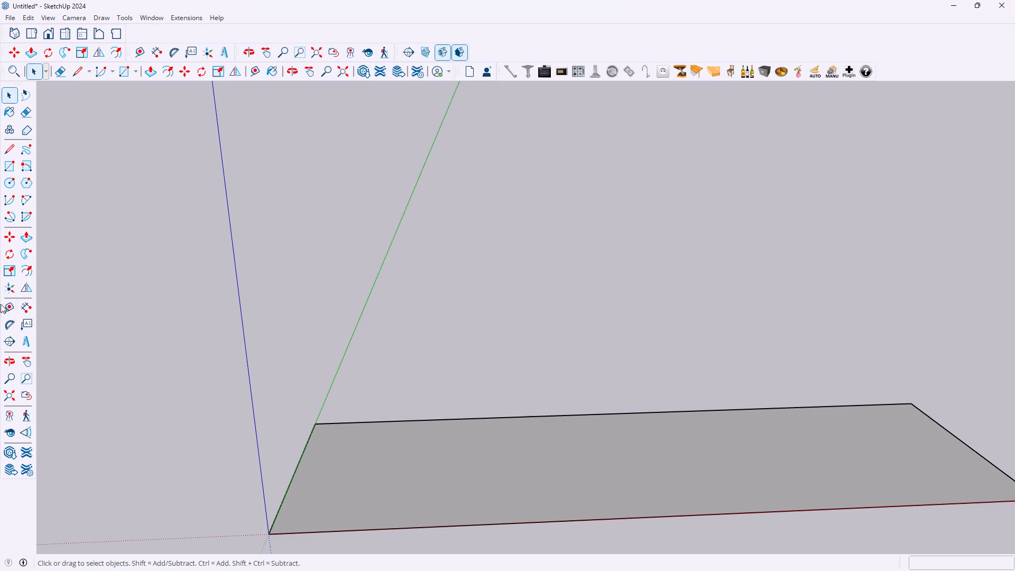
Recheck the back long edge's length with the Dimension tool at the new precision, without placing the dimension.
{"action": "left_click", "coordinate": [23, 308]}
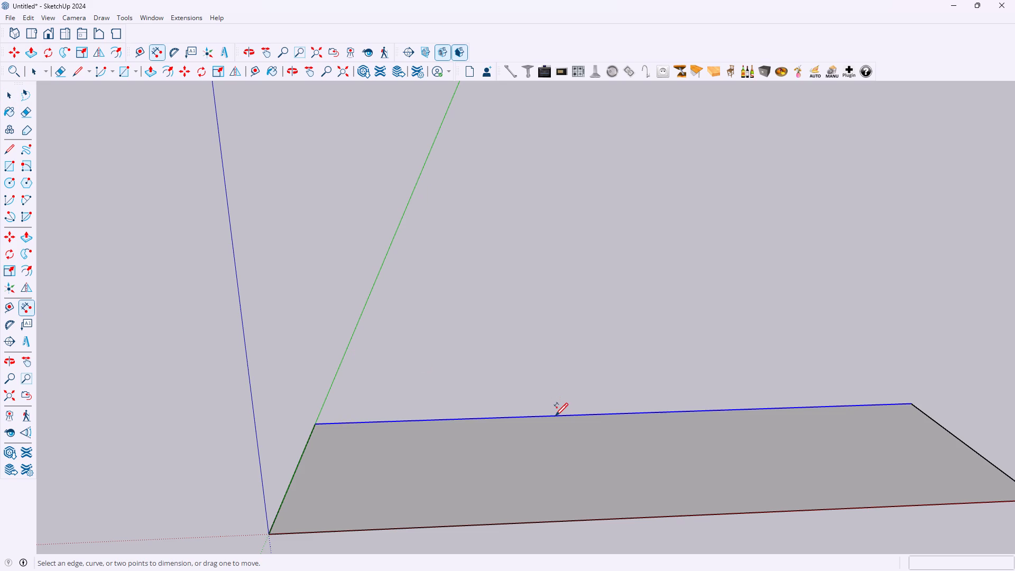
{"action": "left_click", "coordinate": [555, 415]}
{"action": "key", "text": "space"}
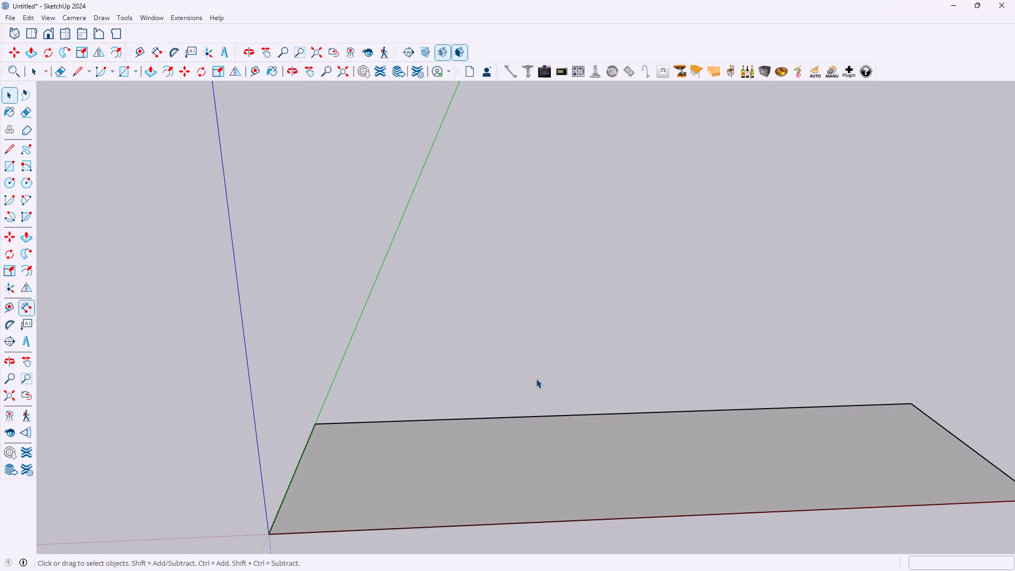
{"action": "scroll", "coordinate": [531, 367], "scroll_direction": "down", "scroll_amount": 3}
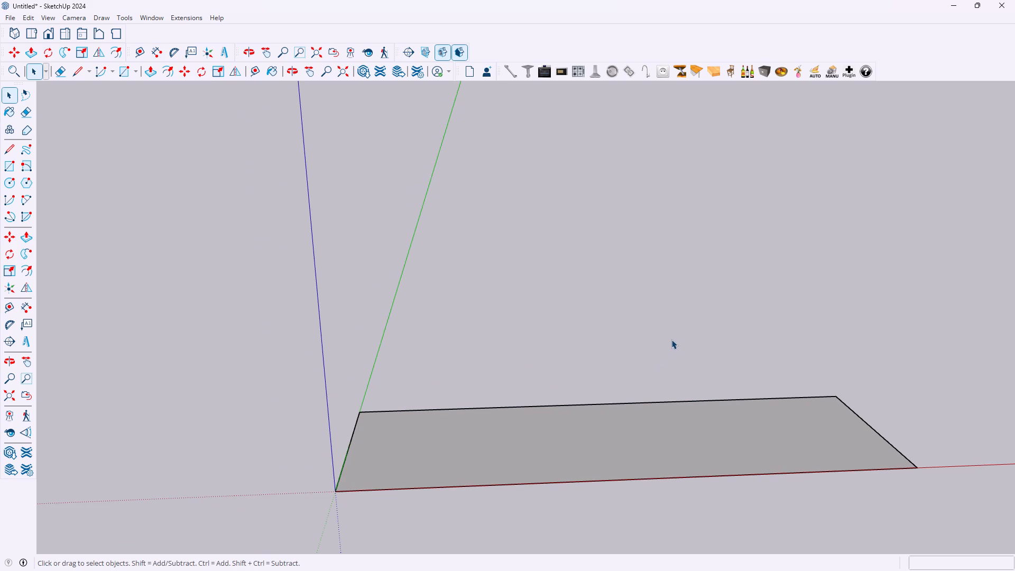
{"action": "left_click", "coordinate": [26, 307]}
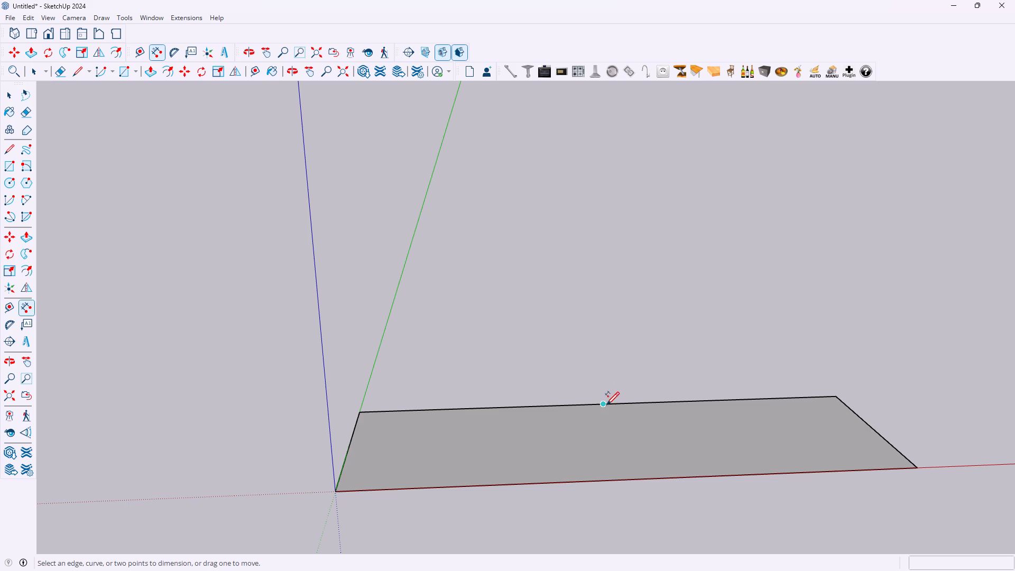
{"action": "left_click", "coordinate": [605, 402]}
{"action": "key", "text": "space"}
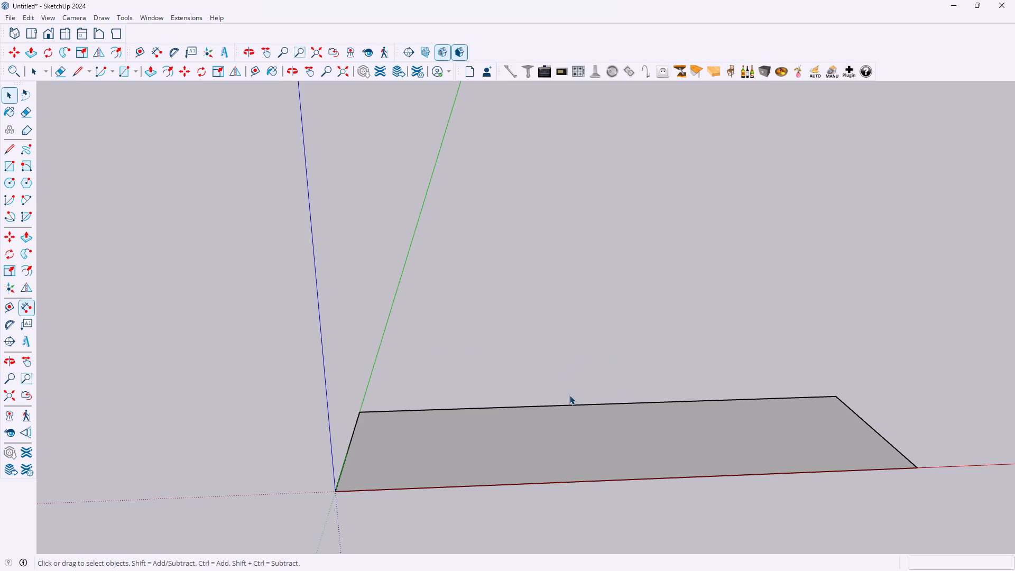
{"action": "left_click", "coordinate": [29, 314]}
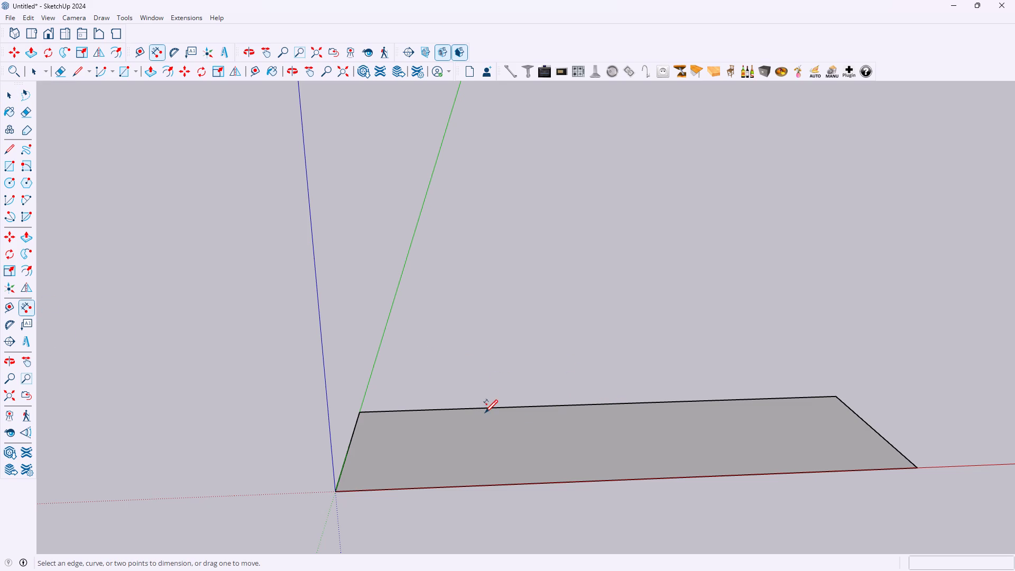
{"action": "left_click", "coordinate": [490, 408]}
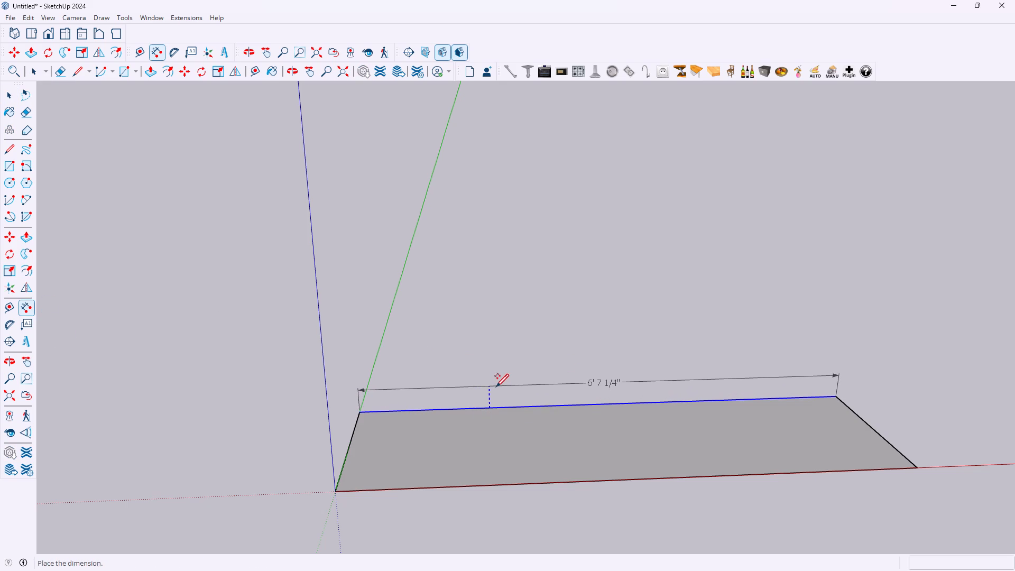
{"action": "key", "text": "space"}
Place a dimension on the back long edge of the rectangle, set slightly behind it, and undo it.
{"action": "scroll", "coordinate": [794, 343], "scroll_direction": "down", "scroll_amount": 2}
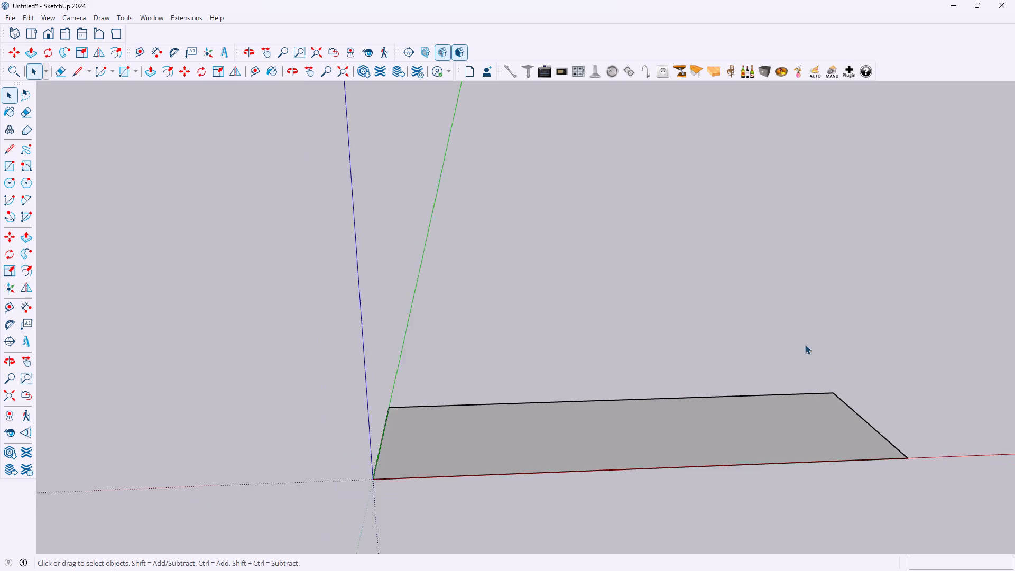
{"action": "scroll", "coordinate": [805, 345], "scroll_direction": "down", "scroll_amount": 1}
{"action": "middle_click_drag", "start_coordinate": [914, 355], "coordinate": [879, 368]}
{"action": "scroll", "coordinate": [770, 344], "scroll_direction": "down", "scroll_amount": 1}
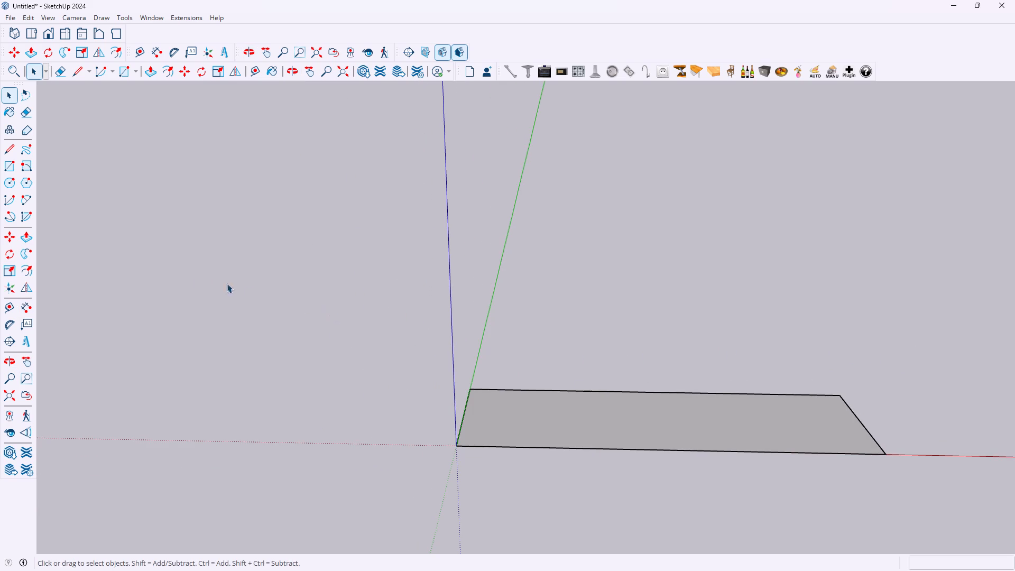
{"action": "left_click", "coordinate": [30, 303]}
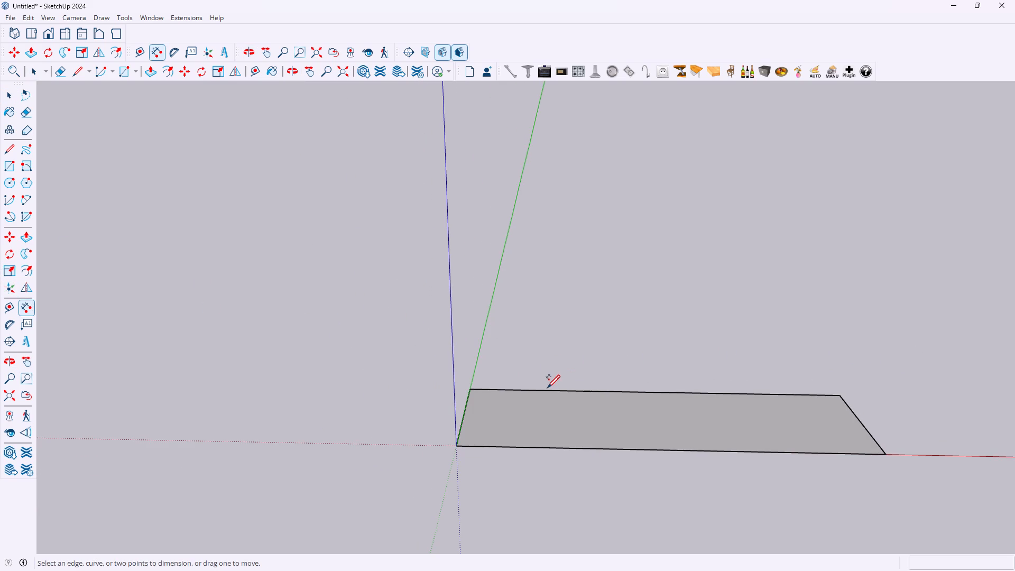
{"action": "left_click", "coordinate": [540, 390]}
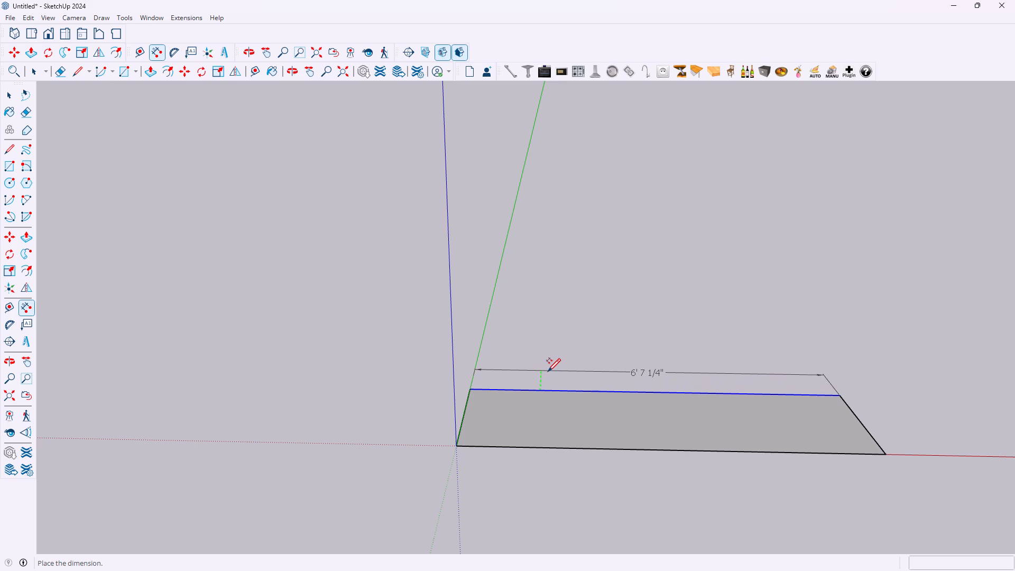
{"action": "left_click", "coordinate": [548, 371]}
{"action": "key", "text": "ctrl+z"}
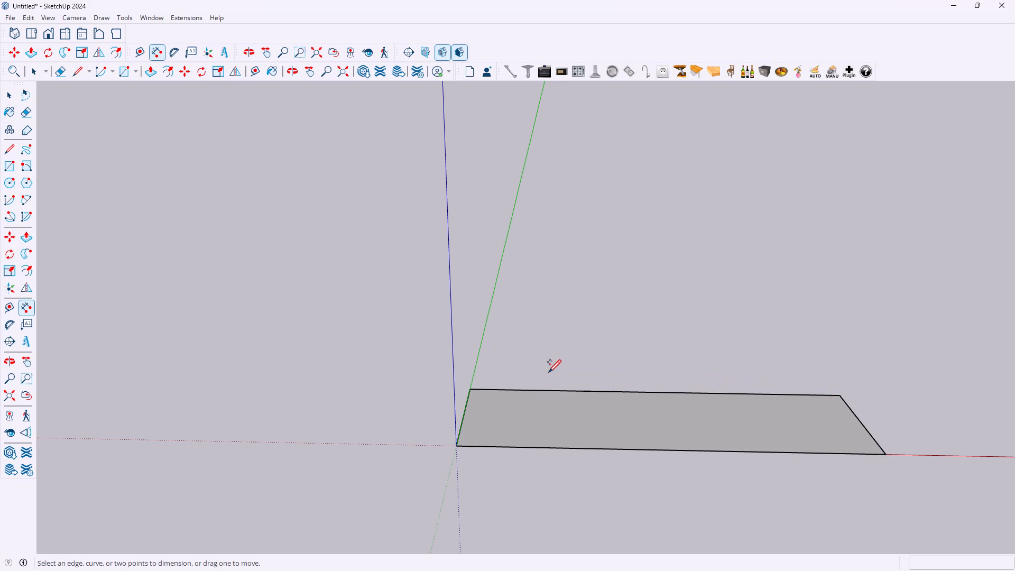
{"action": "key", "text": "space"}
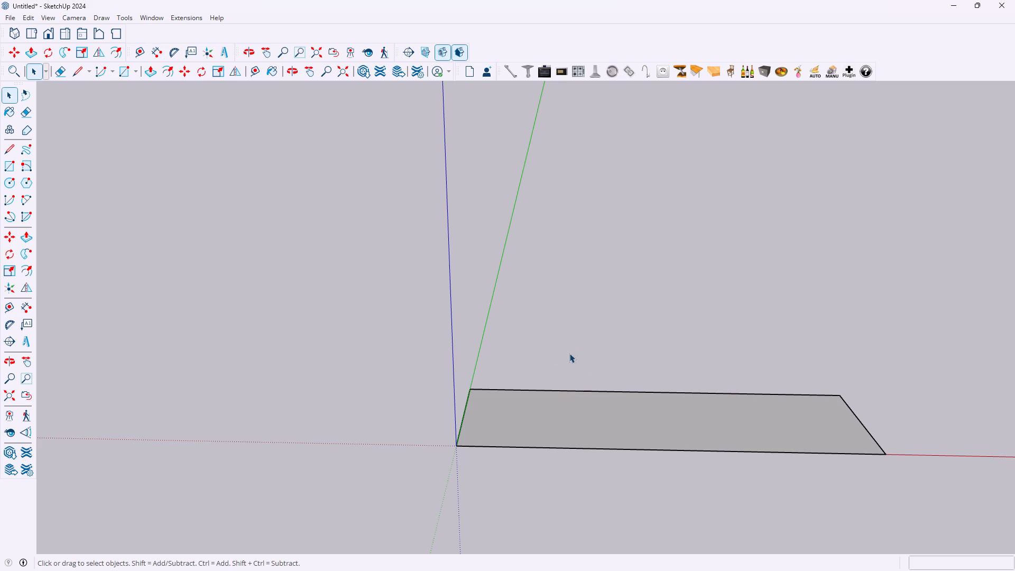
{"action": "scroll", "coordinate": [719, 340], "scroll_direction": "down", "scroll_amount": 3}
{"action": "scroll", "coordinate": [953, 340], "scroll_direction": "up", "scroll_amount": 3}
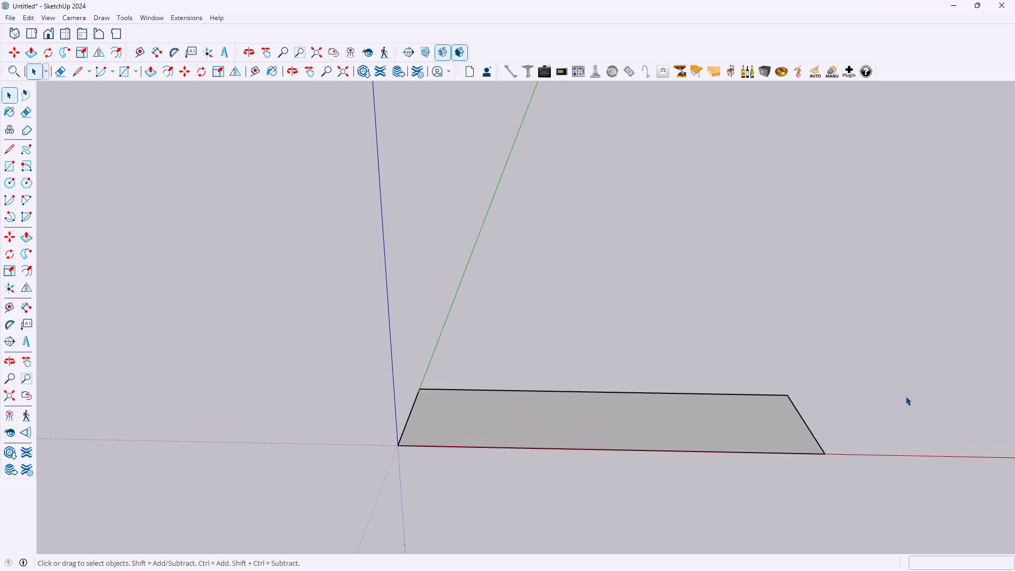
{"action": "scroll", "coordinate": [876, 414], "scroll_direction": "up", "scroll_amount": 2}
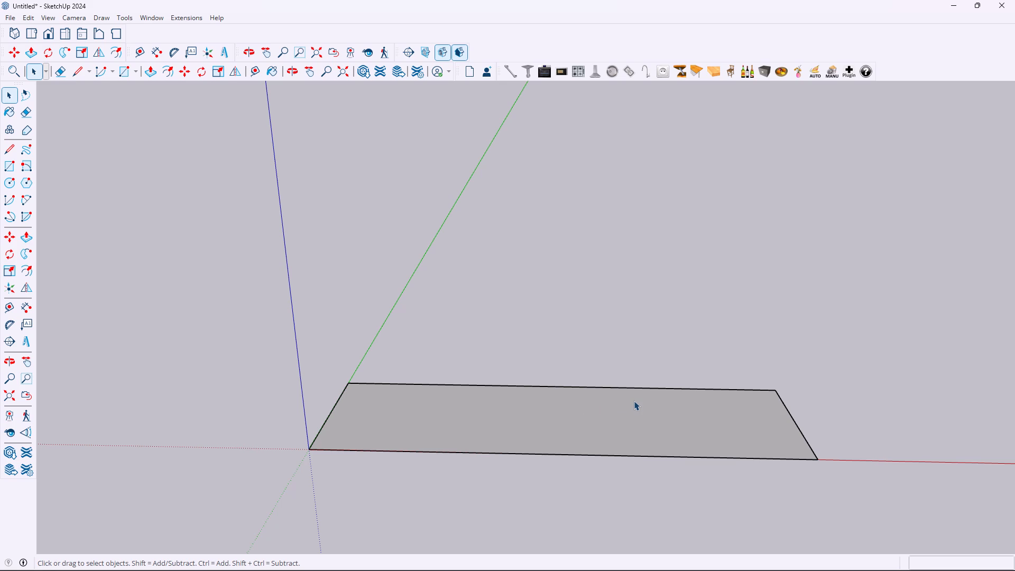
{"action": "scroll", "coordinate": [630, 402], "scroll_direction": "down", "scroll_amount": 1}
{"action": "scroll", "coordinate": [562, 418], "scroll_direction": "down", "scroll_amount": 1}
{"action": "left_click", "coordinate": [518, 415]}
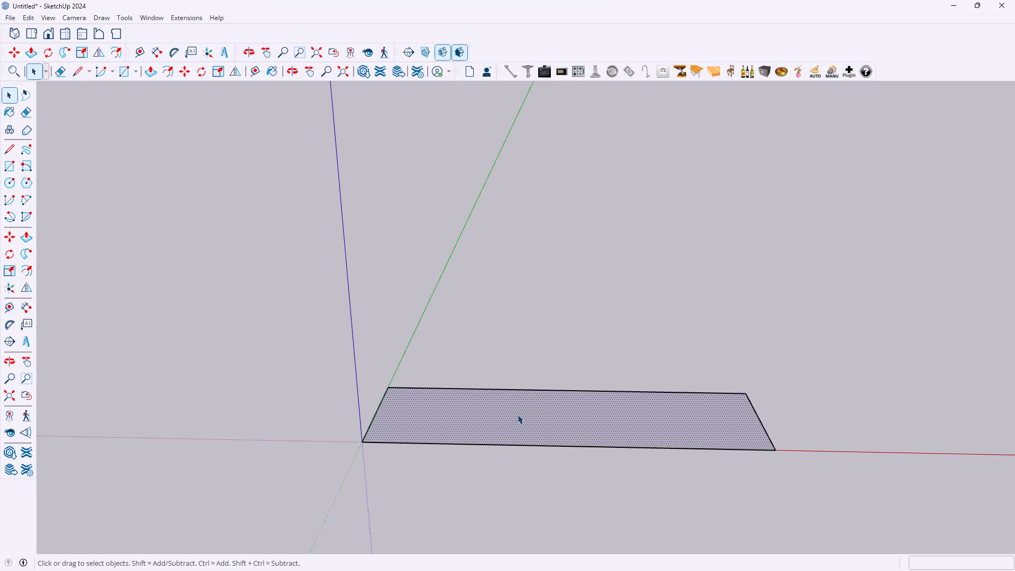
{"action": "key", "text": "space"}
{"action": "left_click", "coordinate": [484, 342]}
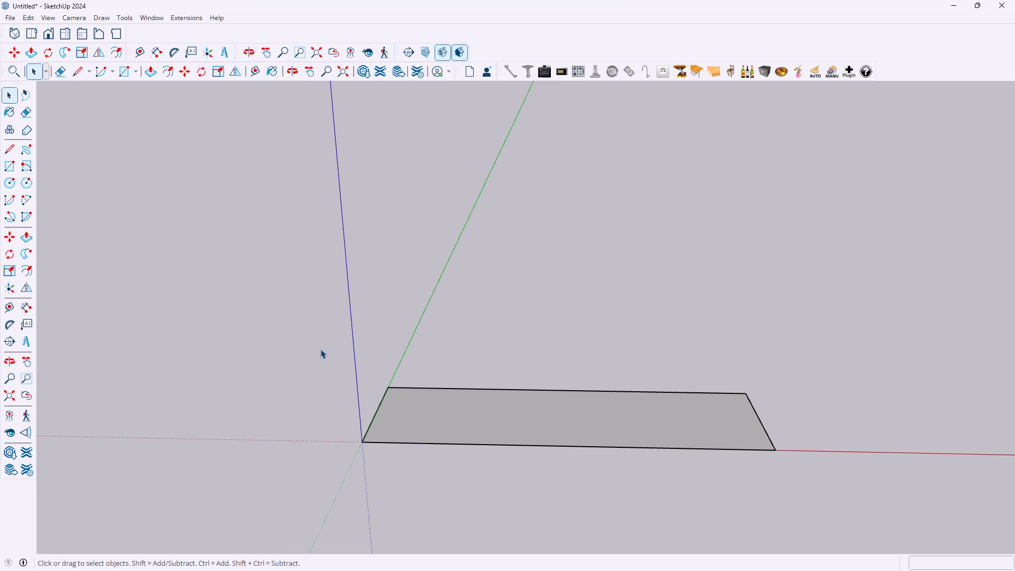
Select the whole rectangle, face and edges, and make it a group.
{"action": "left_click_drag", "start_coordinate": [312, 346], "coordinate": [899, 533]}
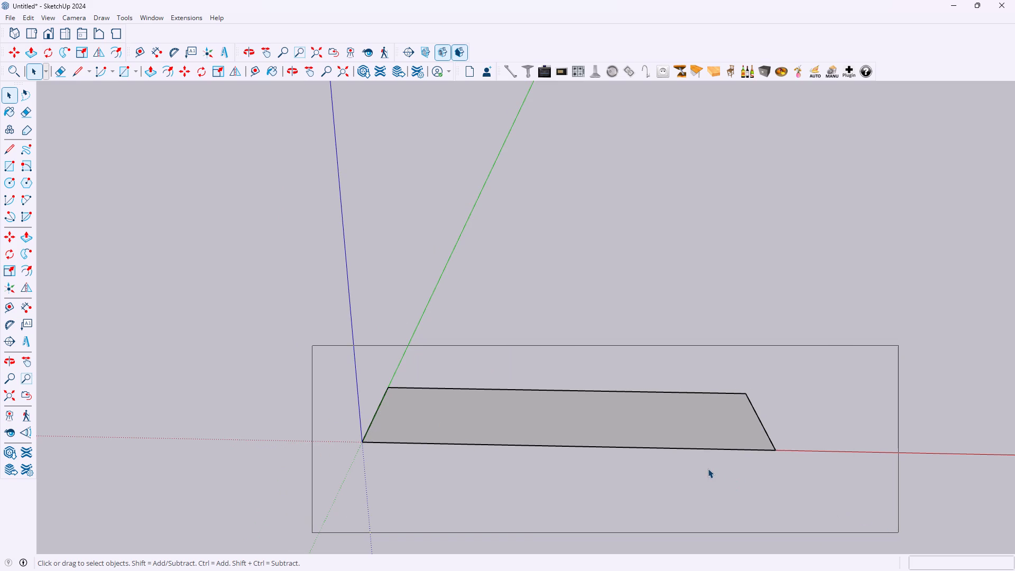
{"action": "key", "text": "w"}
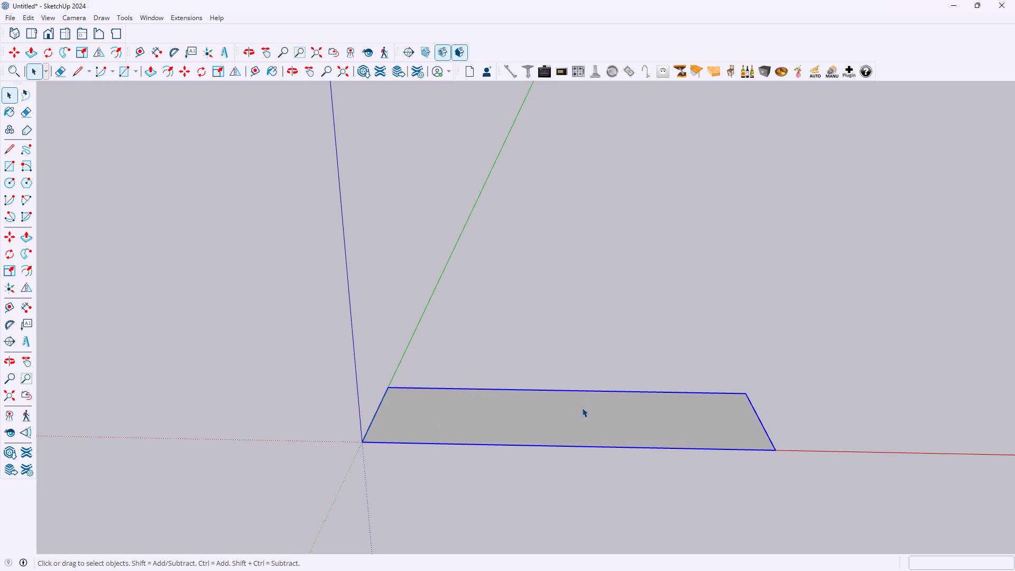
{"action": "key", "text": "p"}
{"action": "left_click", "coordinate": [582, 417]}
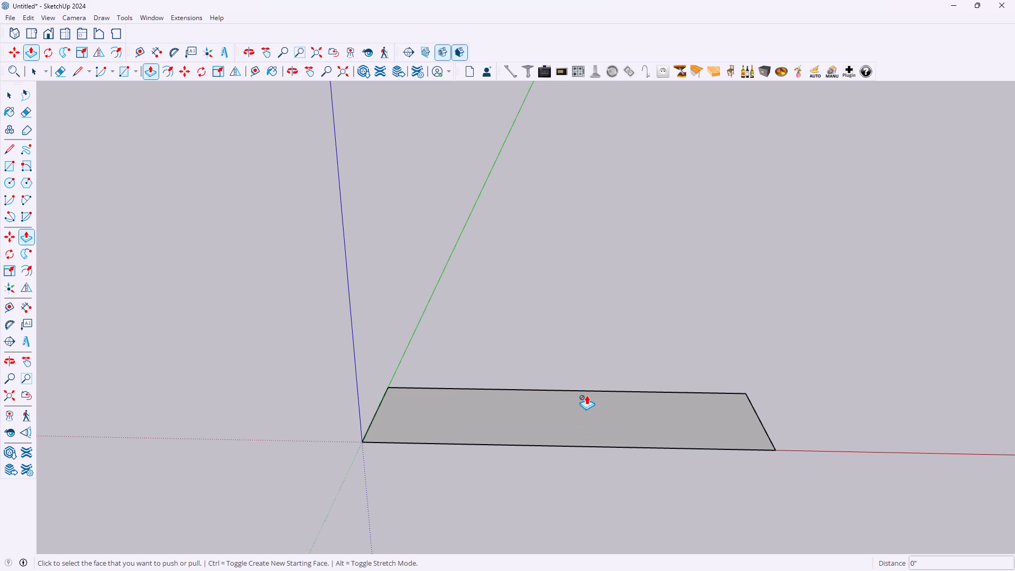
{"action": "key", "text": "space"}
Open the rectangle's group for editing and extrude its face upward with Push/Pull.
{"action": "double_click", "coordinate": [561, 419]}
{"action": "left_click", "coordinate": [565, 419]}
{"action": "double_click", "coordinate": [565, 420]}
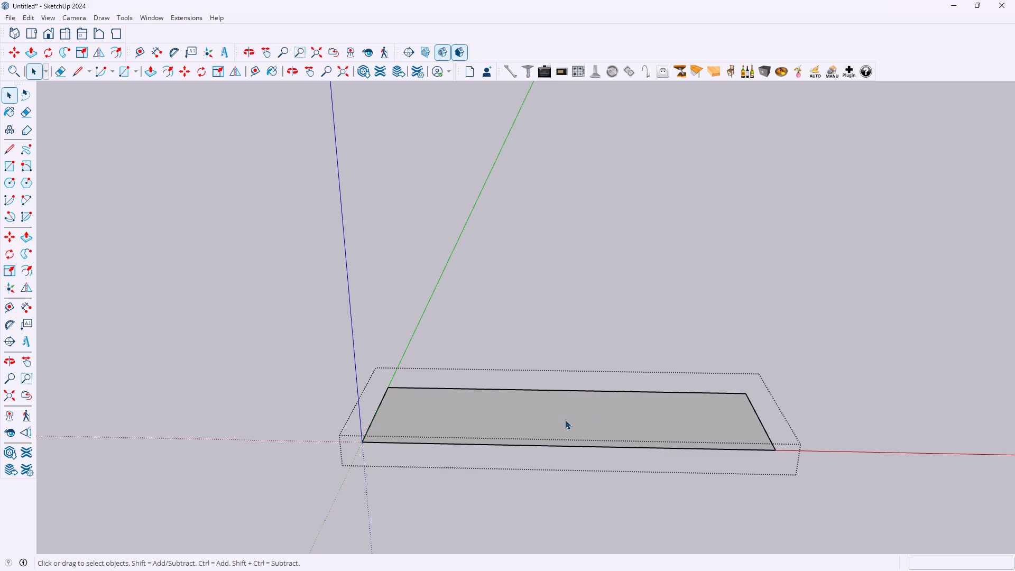
{"action": "key", "text": "p"}
{"action": "left_click", "coordinate": [566, 420]}
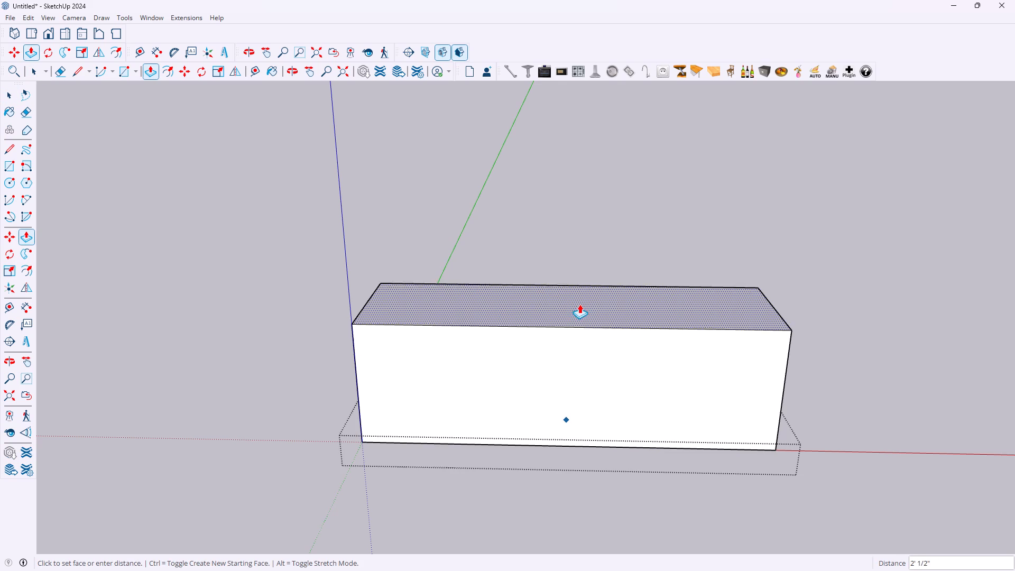
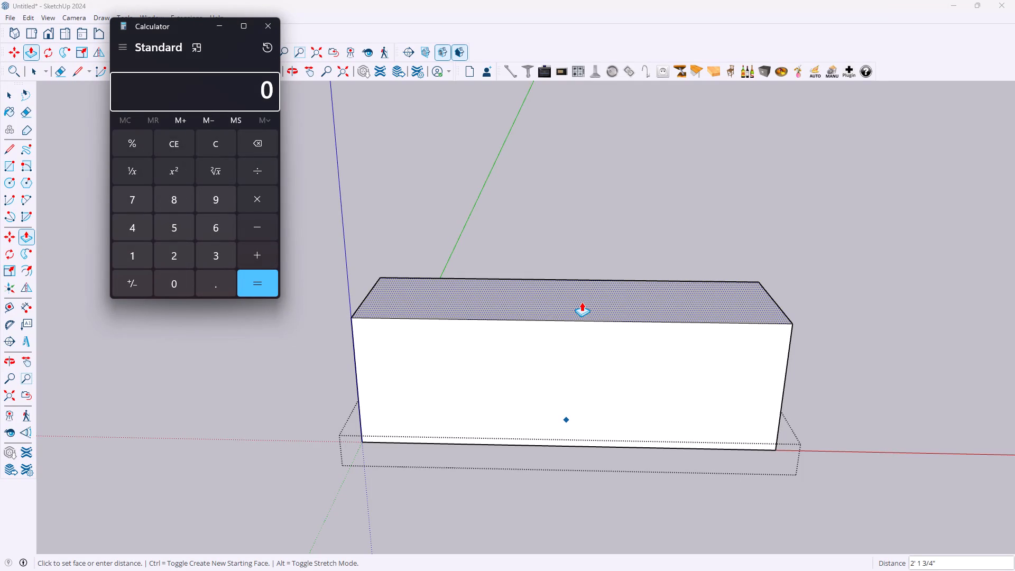
Multiply 12 by 5 in Calculator to convert 5 feet to inches.
{"action": "type", "text": "12"}
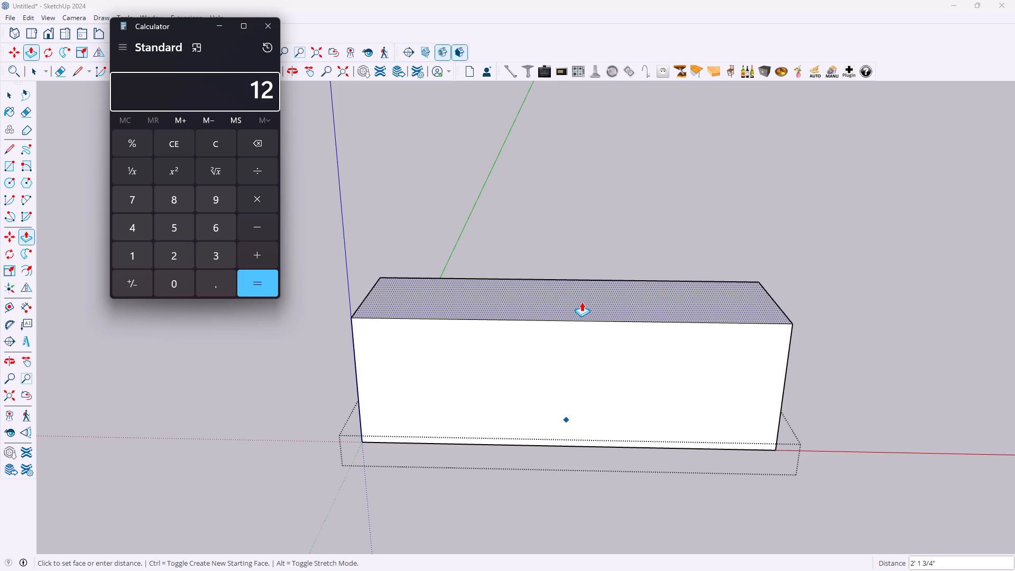
{"action": "key", "text": "x"}
{"action": "left_click", "coordinate": [256, 205]}
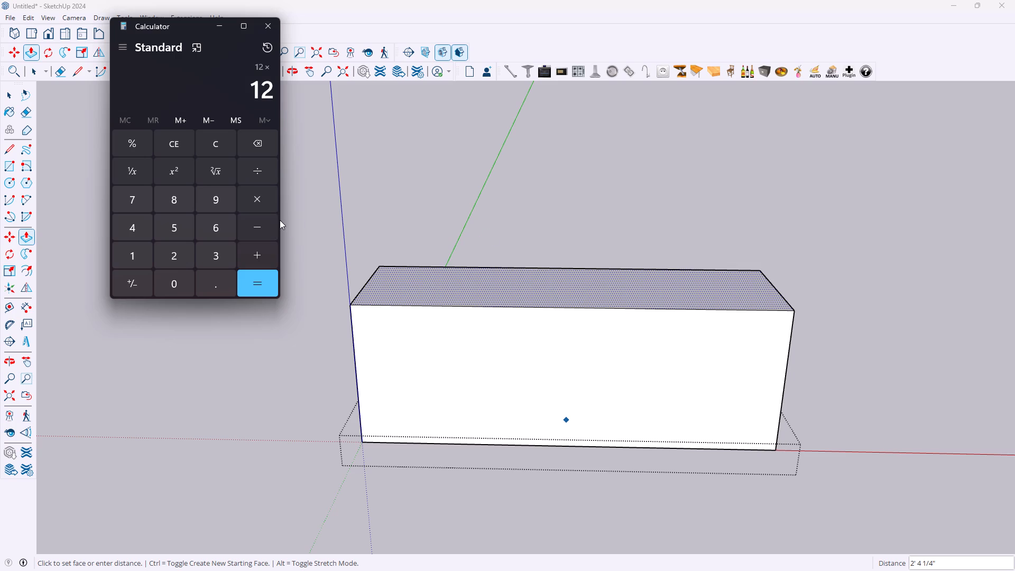
{"action": "left_click", "coordinate": [176, 228]}
{"action": "left_click", "coordinate": [254, 282]}
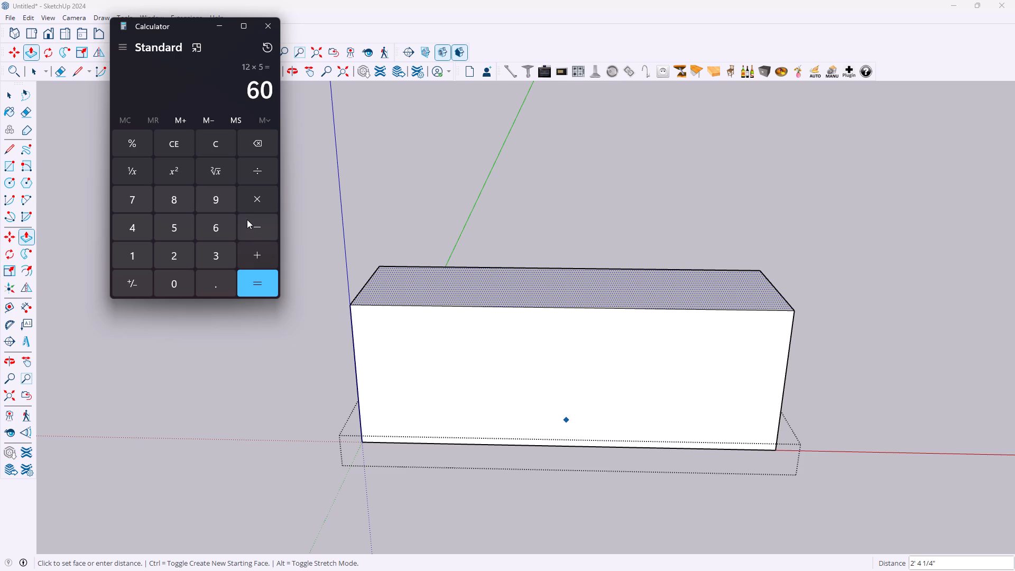
Clear the calculation, multiply 12 by 7 to convert 7 feet to inches, and minimize Calculator to return to SketchUp.
{"action": "left_click", "coordinate": [229, 145]}
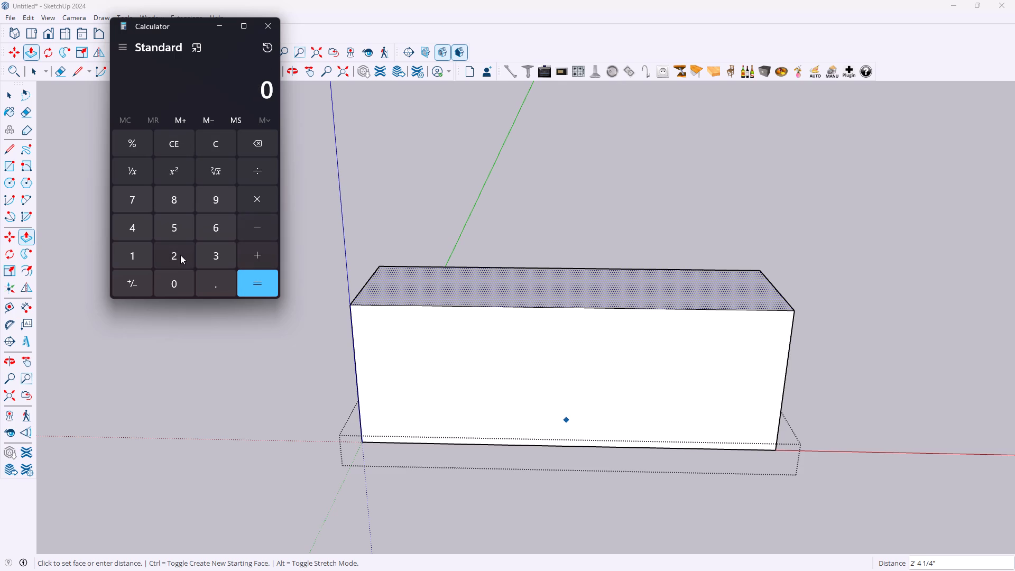
{"action": "left_click", "coordinate": [134, 259]}
{"action": "left_click", "coordinate": [173, 256]}
{"action": "left_click", "coordinate": [255, 196]}
{"action": "left_click", "coordinate": [148, 198]}
{"action": "left_click", "coordinate": [254, 282]}
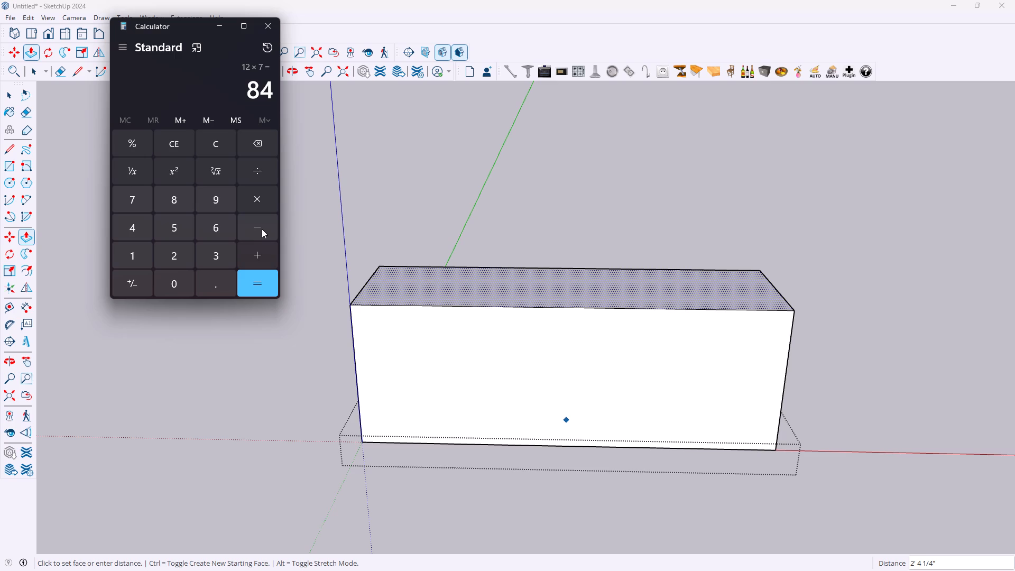
{"action": "left_click", "coordinate": [216, 30]}
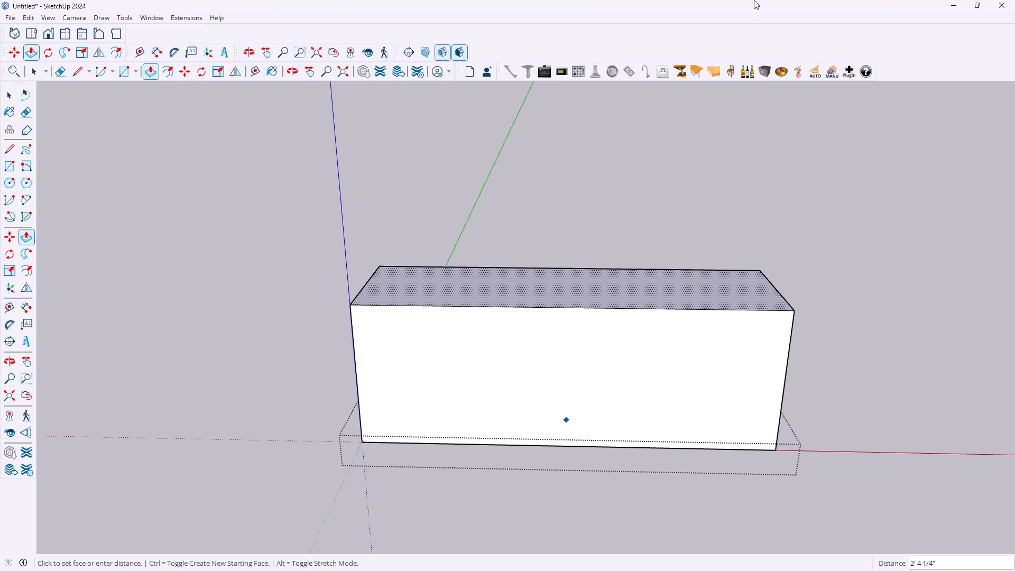
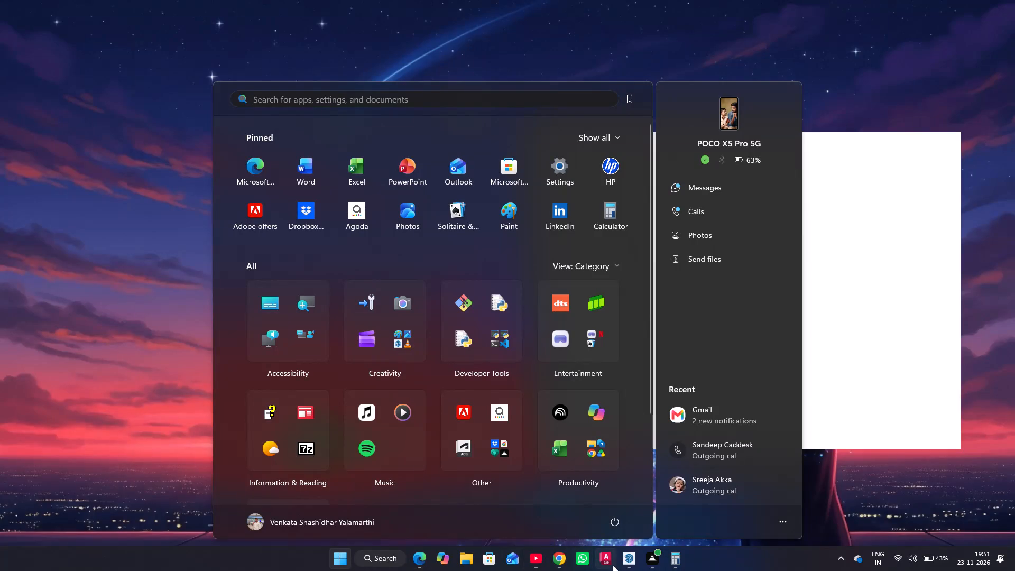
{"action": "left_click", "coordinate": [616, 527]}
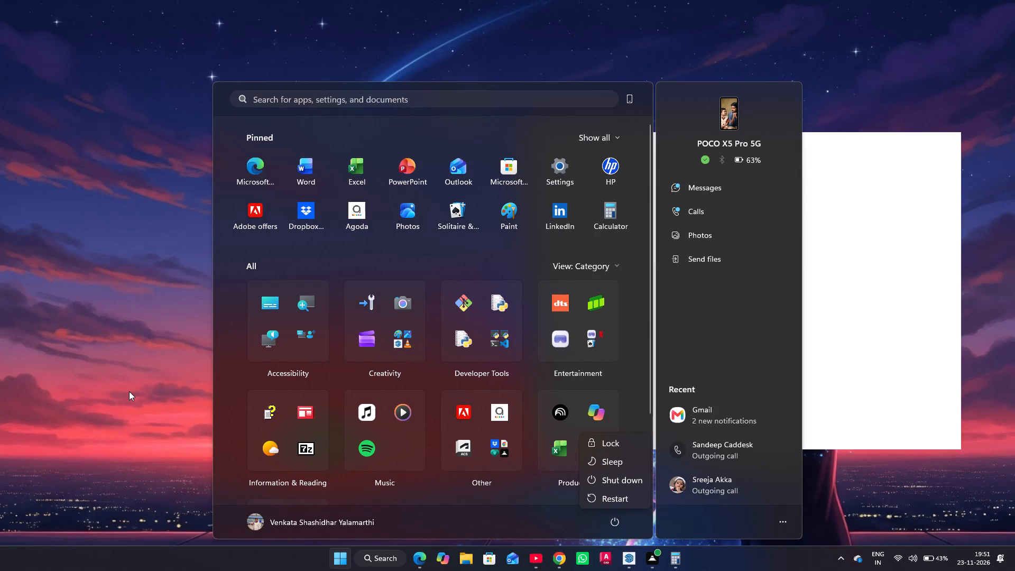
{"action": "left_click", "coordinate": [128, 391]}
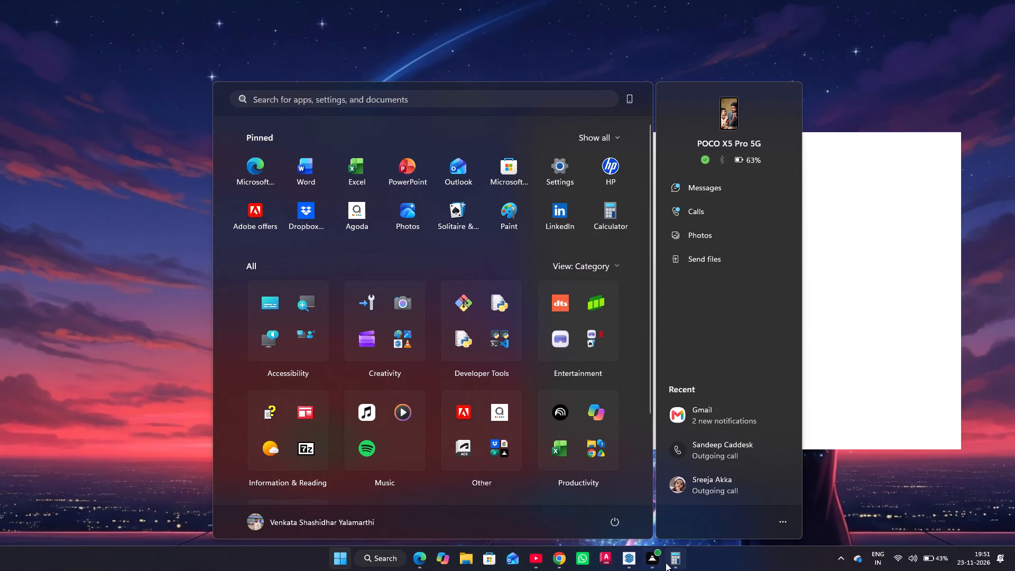
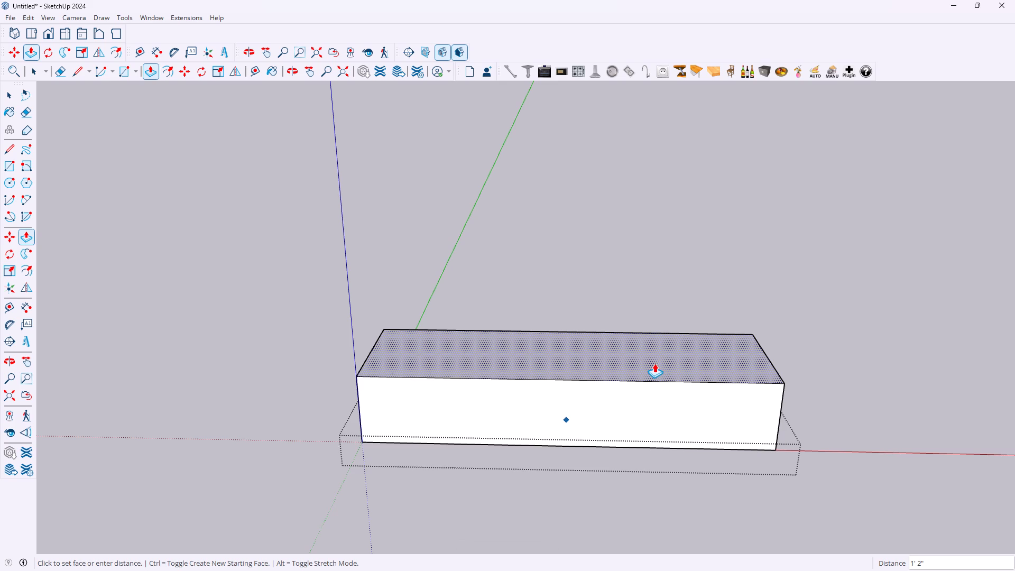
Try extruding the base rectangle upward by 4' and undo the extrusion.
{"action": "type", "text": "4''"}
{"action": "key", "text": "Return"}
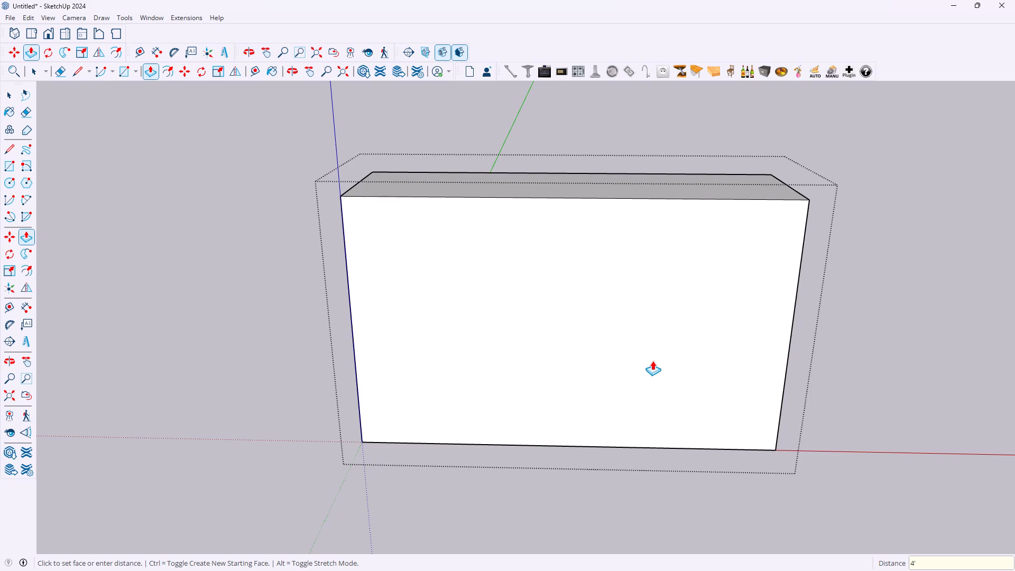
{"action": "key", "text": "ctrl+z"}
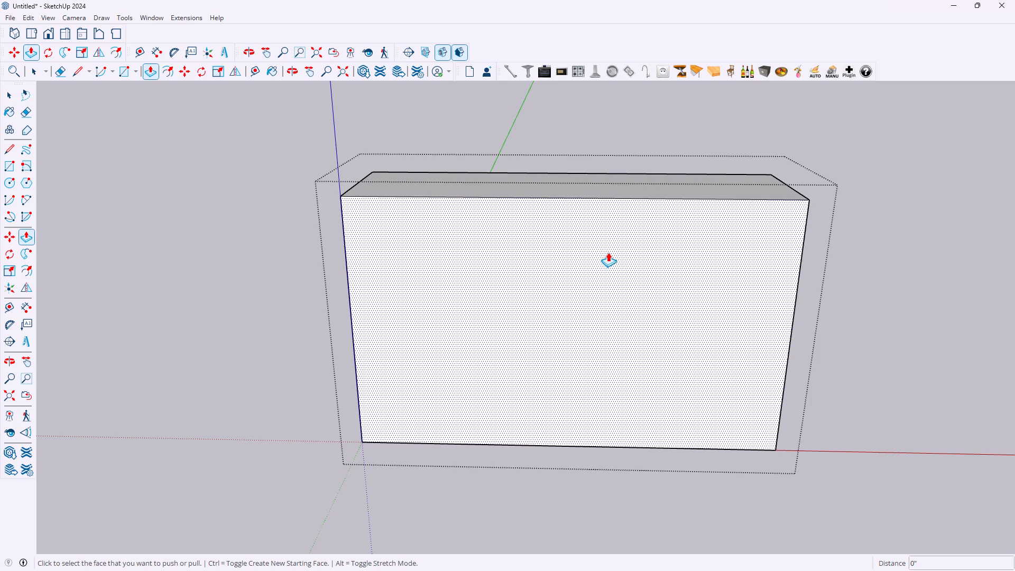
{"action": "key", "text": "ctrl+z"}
Extrude the base rectangle upward by 4" as the cabinet's plinth.
{"action": "left_click", "coordinate": [520, 400]}
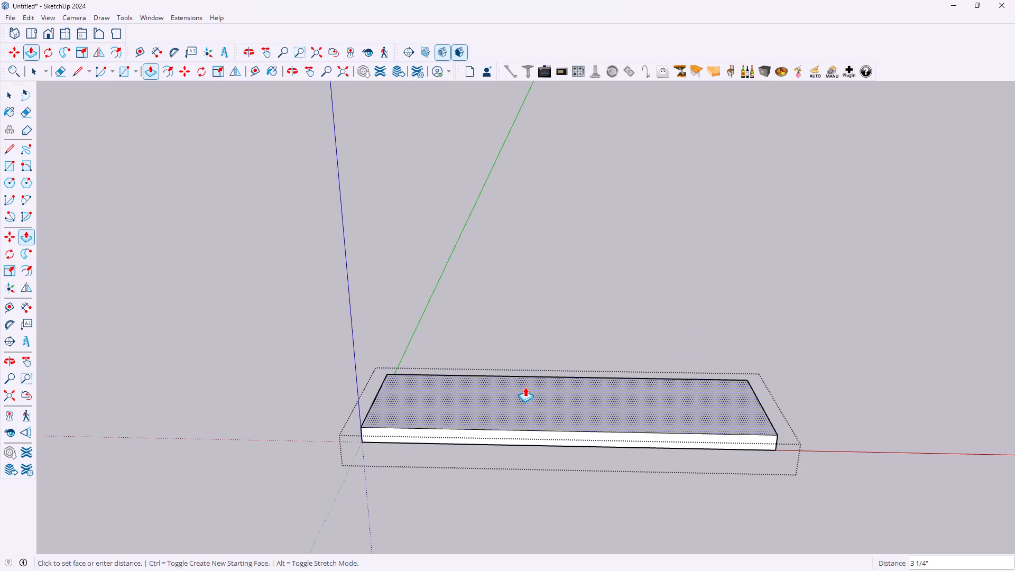
{"action": "key", "text": "4"}
{"action": "key", "text": "Return"}
Extrude the plinth's upper face 7' as a new starting face to form the cabinet body.
{"action": "left_click", "coordinate": [505, 397]}
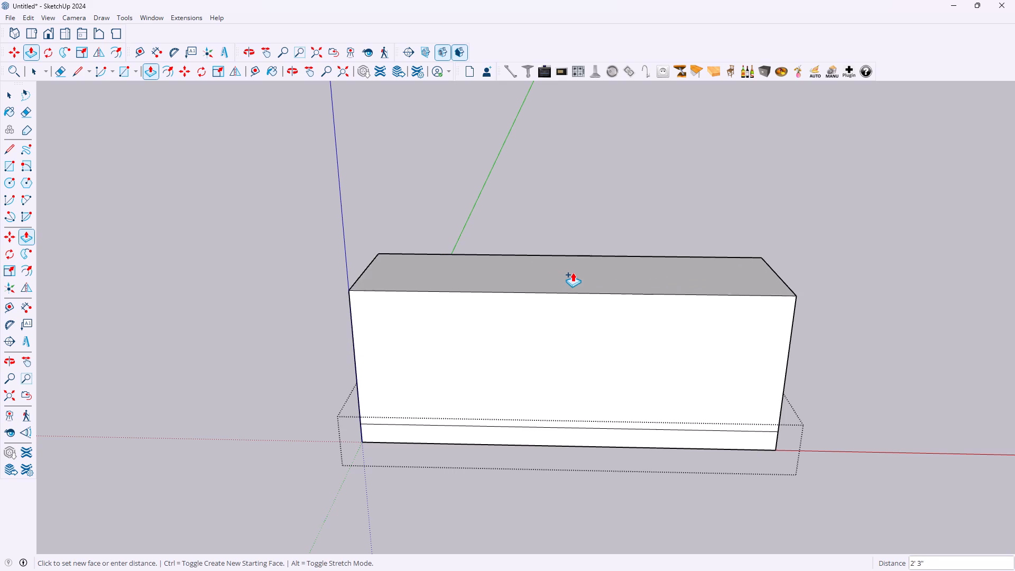
{"action": "type", "text": "7'"}
{"action": "key", "text": "Return"}
{"action": "scroll", "coordinate": [650, 277], "scroll_direction": "down", "scroll_amount": 5}
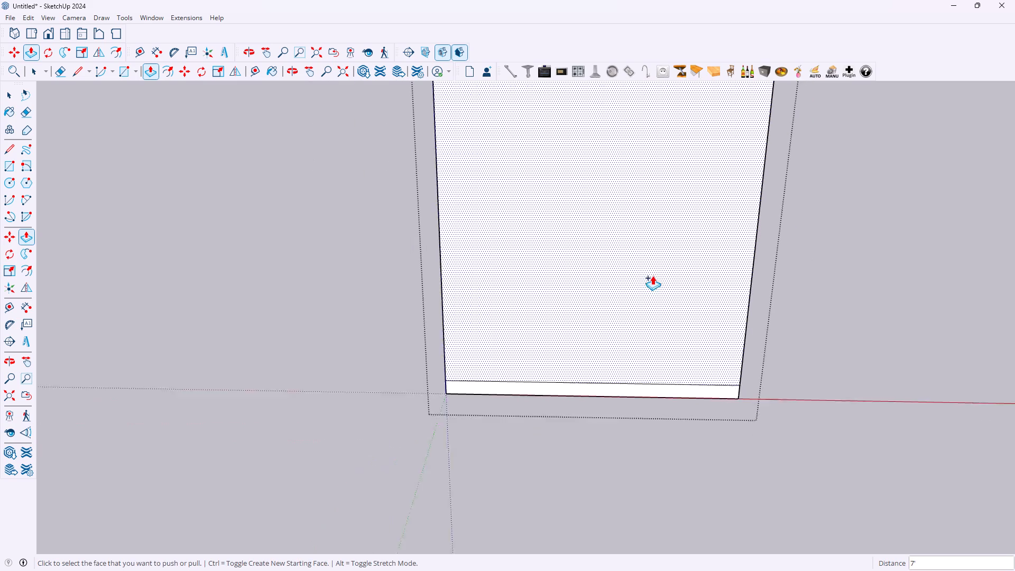
{"action": "scroll", "coordinate": [652, 275], "scroll_direction": "down", "scroll_amount": 6}
{"action": "key", "text": "space"}
Push the plinth's front face inward by 4" to recess the toe kick beneath the cabinet body.
{"action": "scroll", "coordinate": [725, 202], "scroll_direction": "up", "scroll_amount": 4}
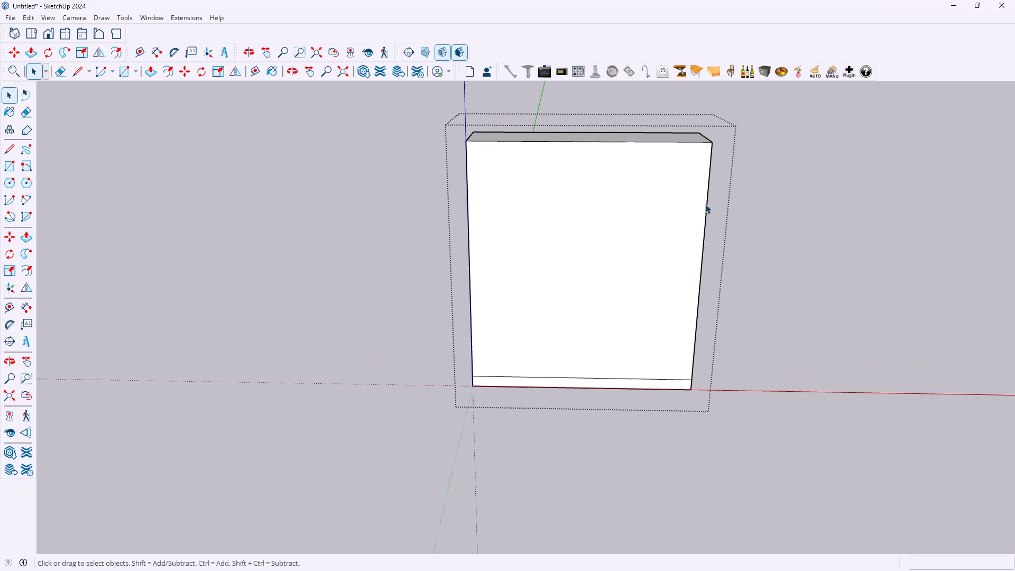
{"action": "scroll", "coordinate": [441, 118], "scroll_direction": "up", "scroll_amount": 2}
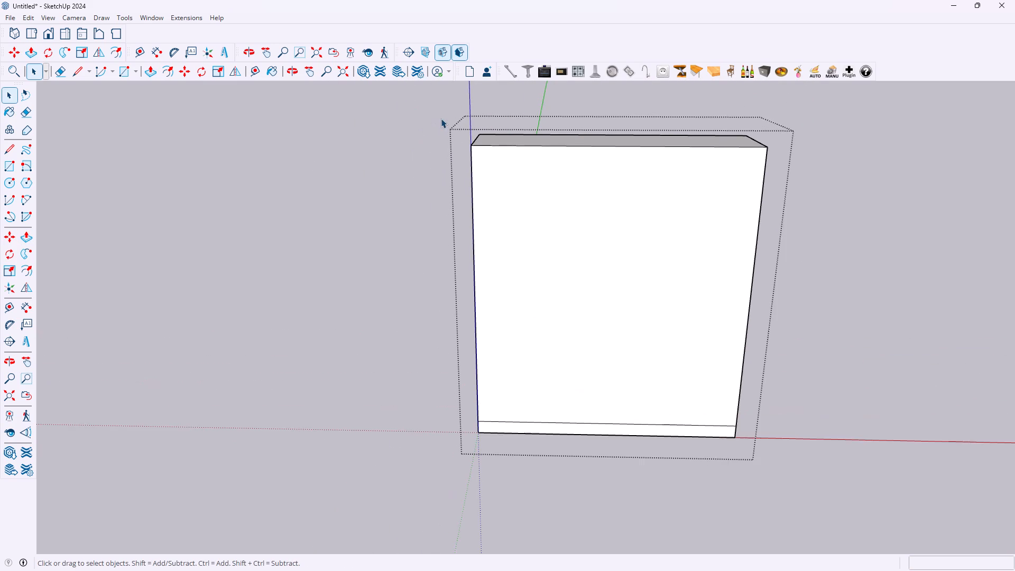
{"action": "scroll", "coordinate": [454, 121], "scroll_direction": "up", "scroll_amount": 1}
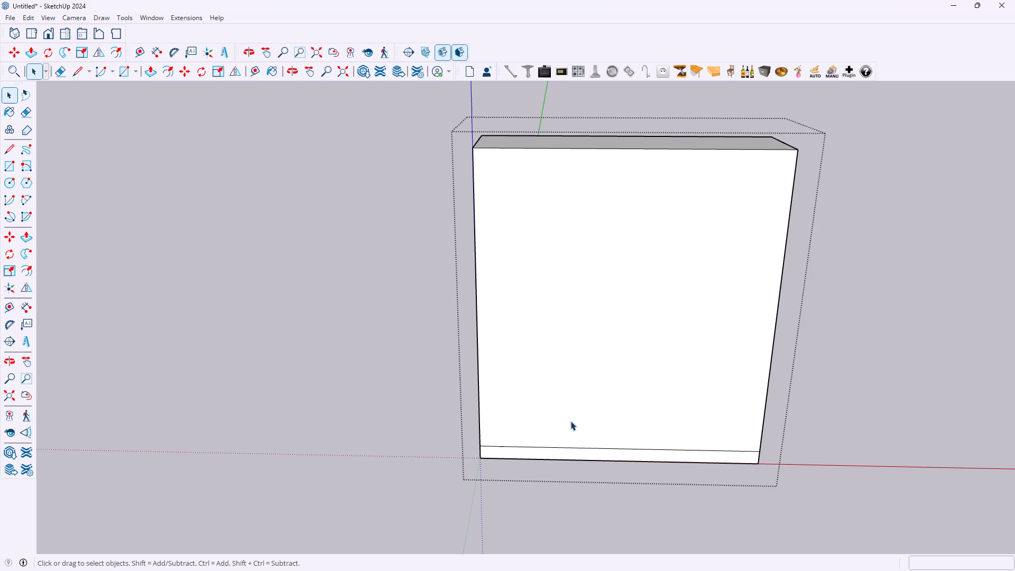
{"action": "middle_click_drag", "start_coordinate": [523, 425], "coordinate": [779, 332]}
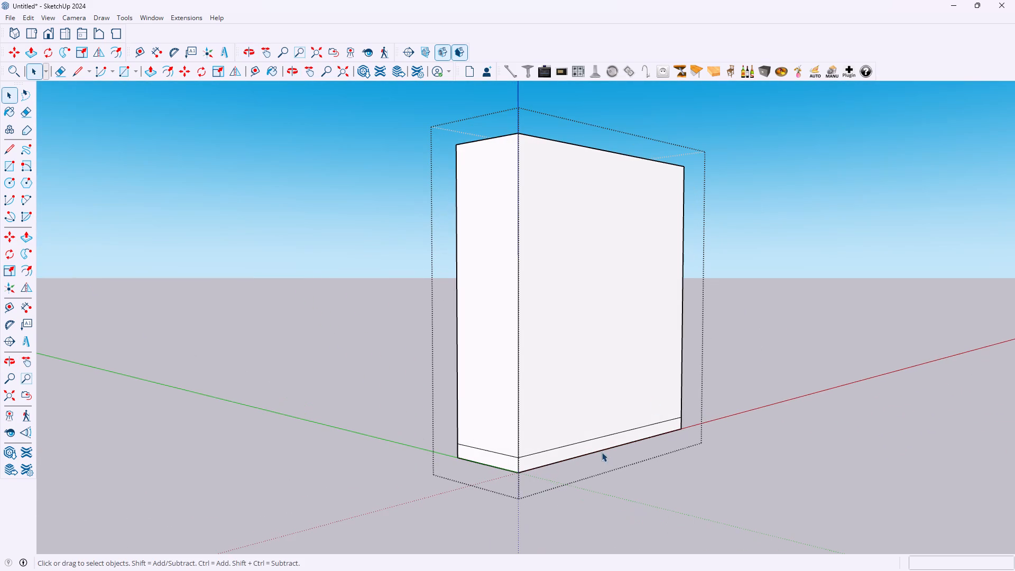
{"action": "key", "text": "p"}
{"action": "left_click", "coordinate": [567, 448]}
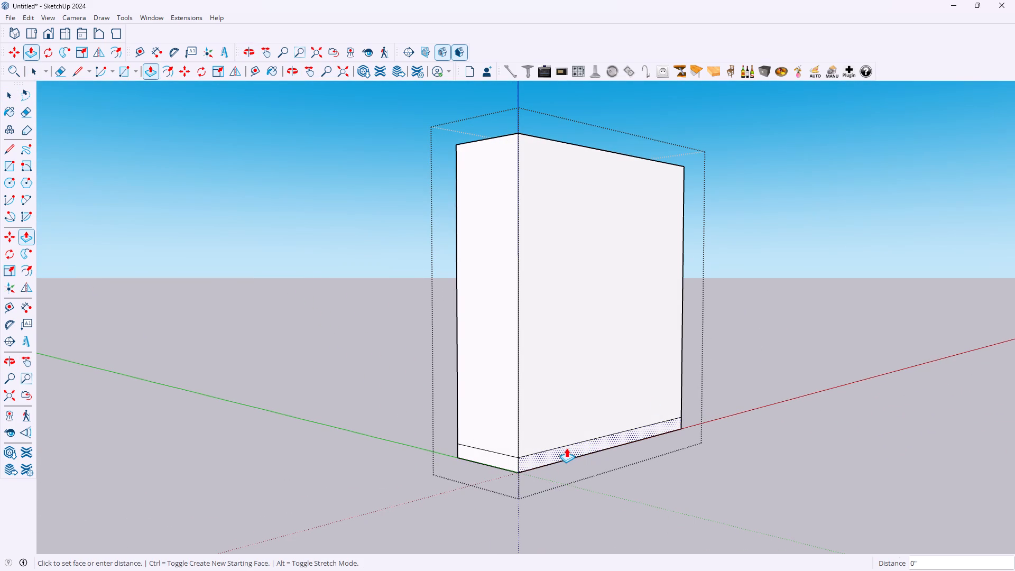
{"action": "scroll", "coordinate": [556, 446], "scroll_direction": "up", "scroll_amount": 6}
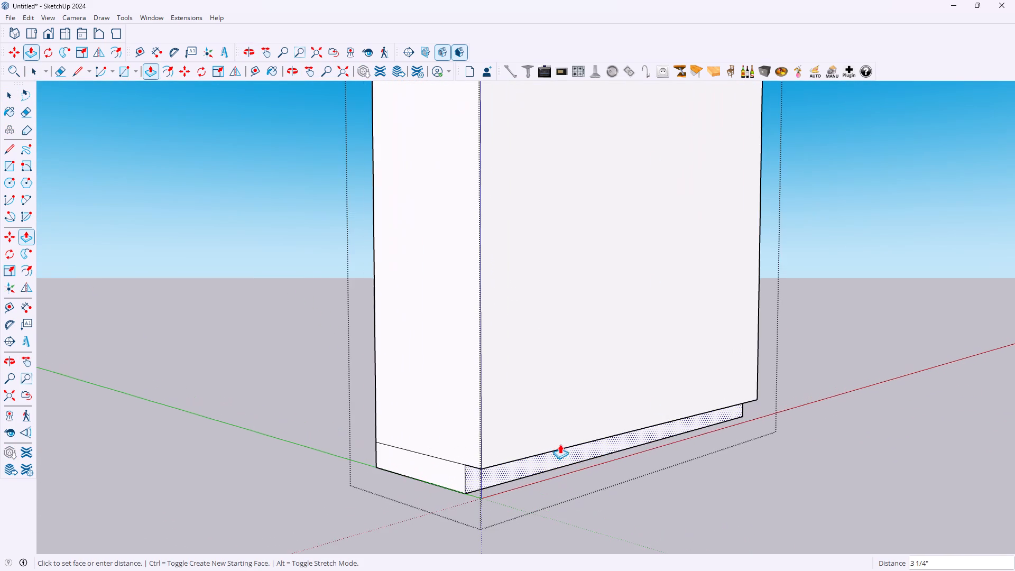
{"action": "scroll", "coordinate": [560, 443], "scroll_direction": "up", "scroll_amount": 3}
{"action": "middle_click_drag", "start_coordinate": [560, 443], "coordinate": [686, 415]}
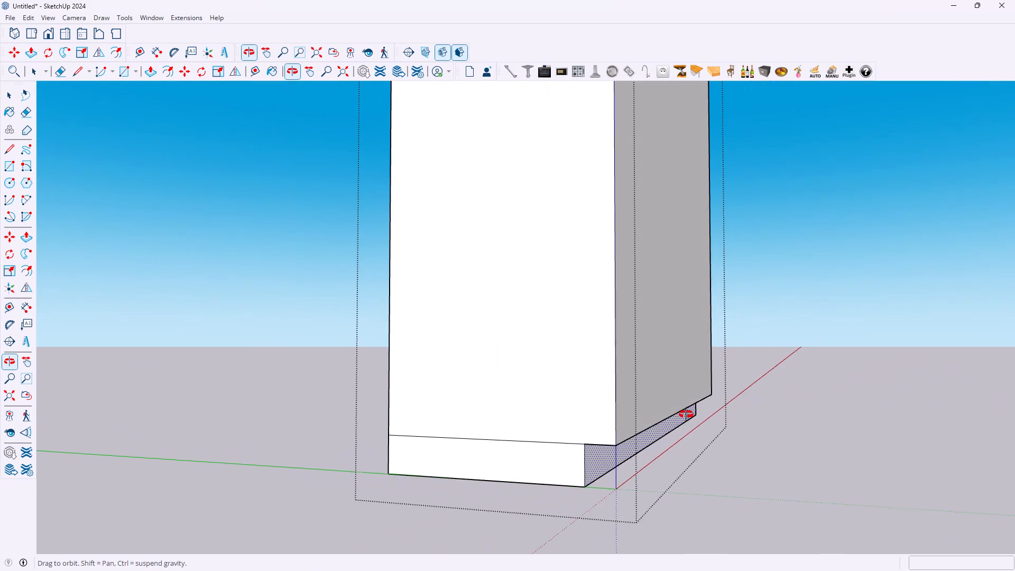
{"action": "middle_click_drag", "start_coordinate": [686, 415], "coordinate": [689, 413]}
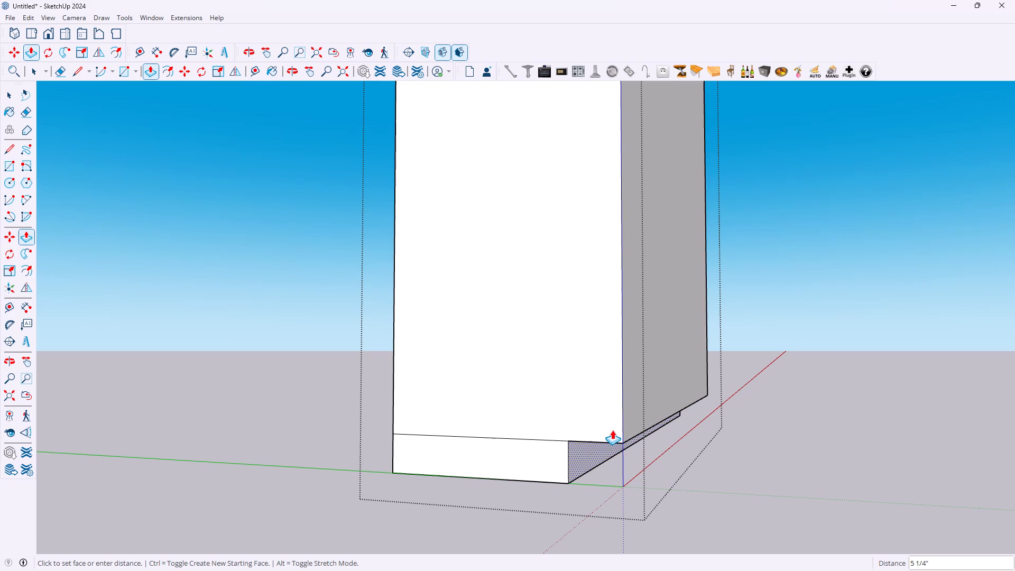
{"action": "key", "text": "4"}
{"action": "key", "text": "Return"}
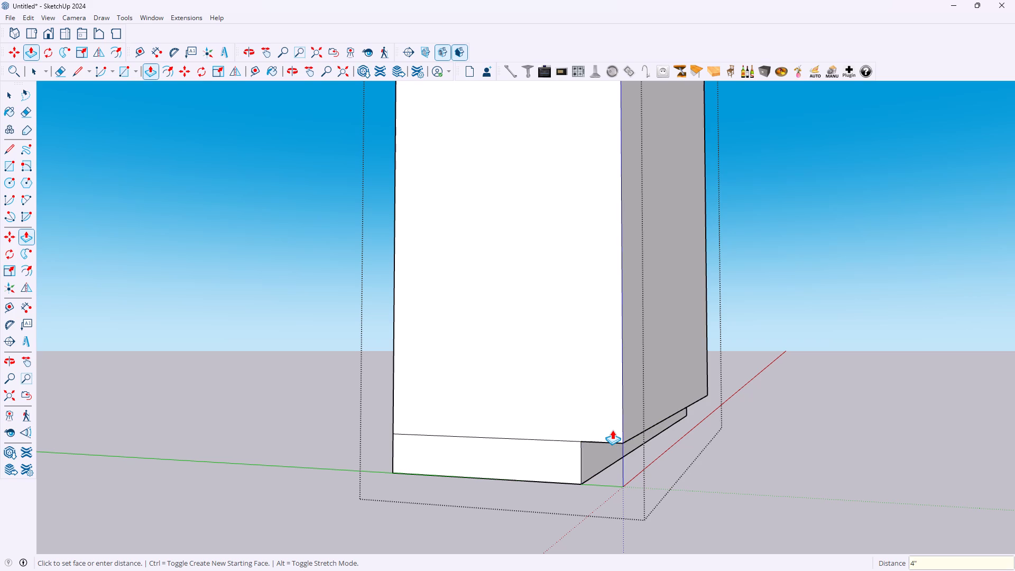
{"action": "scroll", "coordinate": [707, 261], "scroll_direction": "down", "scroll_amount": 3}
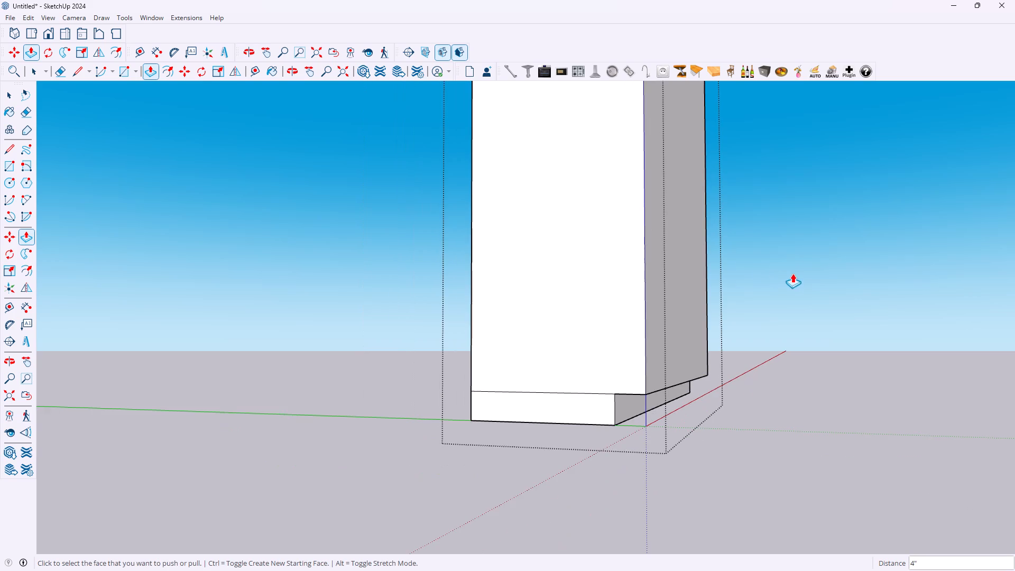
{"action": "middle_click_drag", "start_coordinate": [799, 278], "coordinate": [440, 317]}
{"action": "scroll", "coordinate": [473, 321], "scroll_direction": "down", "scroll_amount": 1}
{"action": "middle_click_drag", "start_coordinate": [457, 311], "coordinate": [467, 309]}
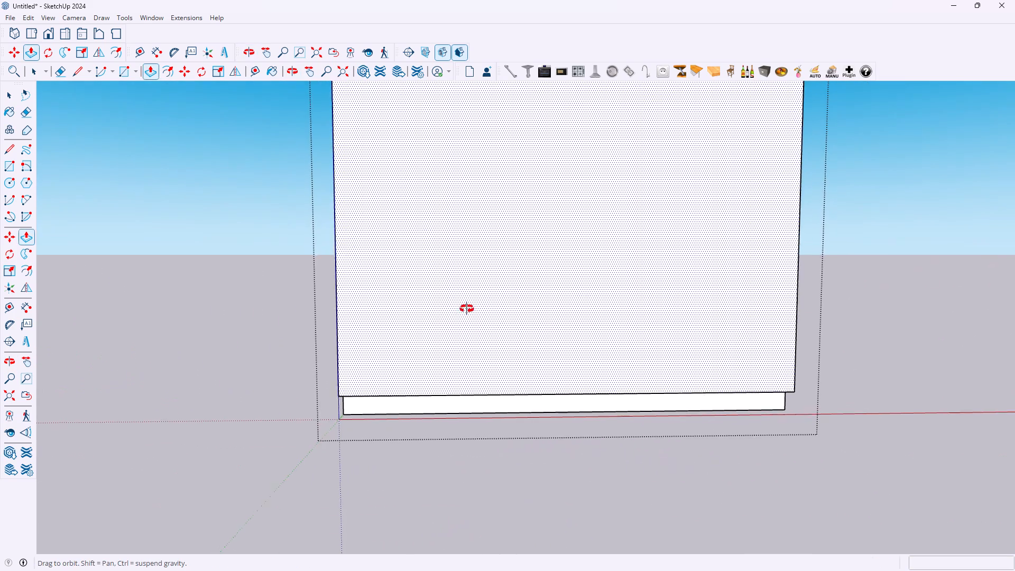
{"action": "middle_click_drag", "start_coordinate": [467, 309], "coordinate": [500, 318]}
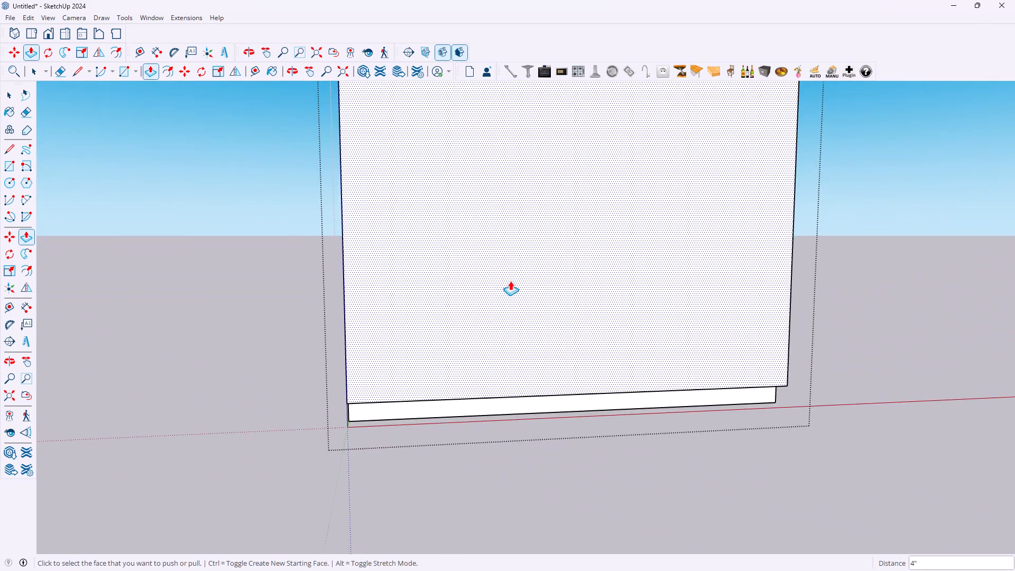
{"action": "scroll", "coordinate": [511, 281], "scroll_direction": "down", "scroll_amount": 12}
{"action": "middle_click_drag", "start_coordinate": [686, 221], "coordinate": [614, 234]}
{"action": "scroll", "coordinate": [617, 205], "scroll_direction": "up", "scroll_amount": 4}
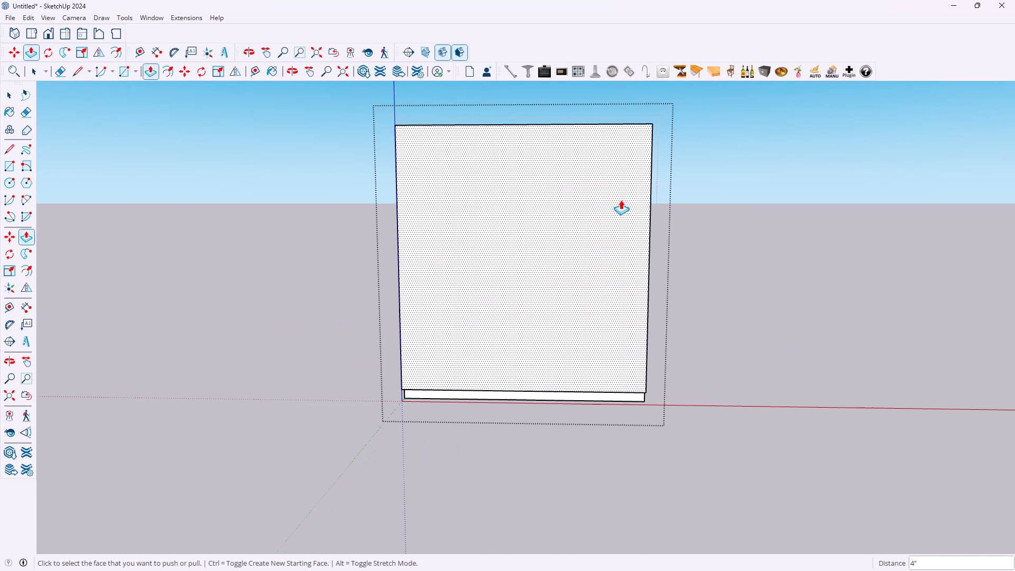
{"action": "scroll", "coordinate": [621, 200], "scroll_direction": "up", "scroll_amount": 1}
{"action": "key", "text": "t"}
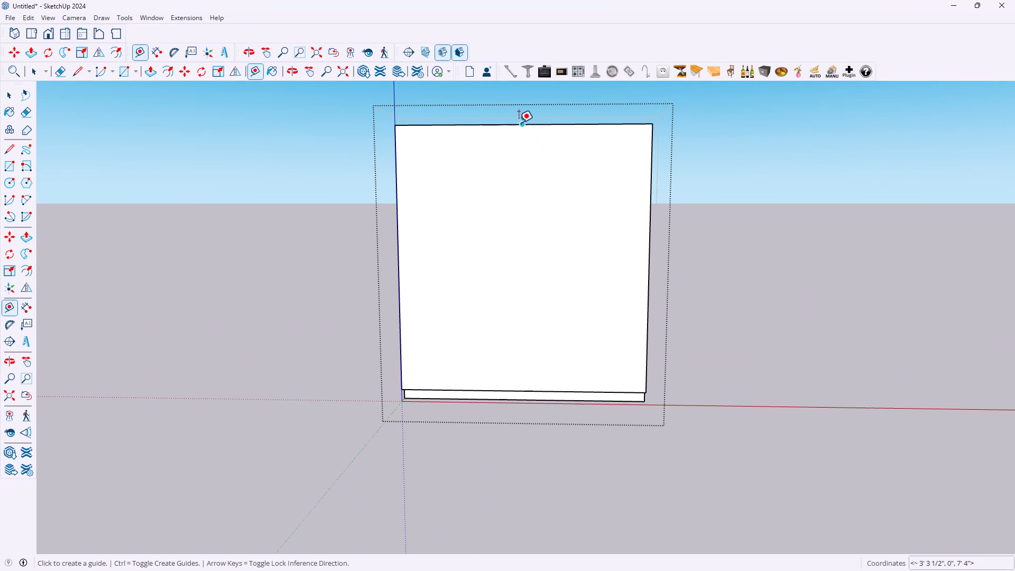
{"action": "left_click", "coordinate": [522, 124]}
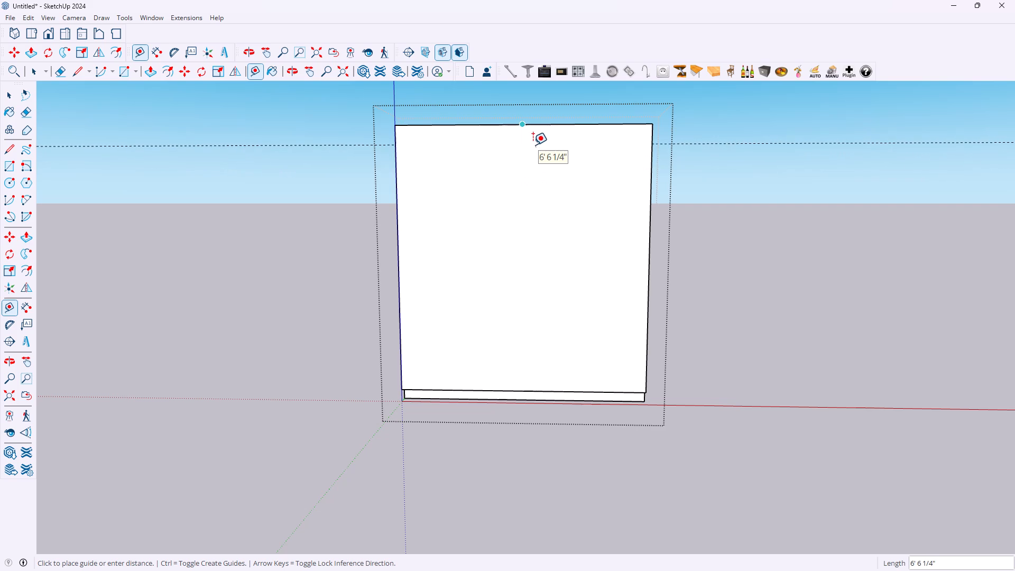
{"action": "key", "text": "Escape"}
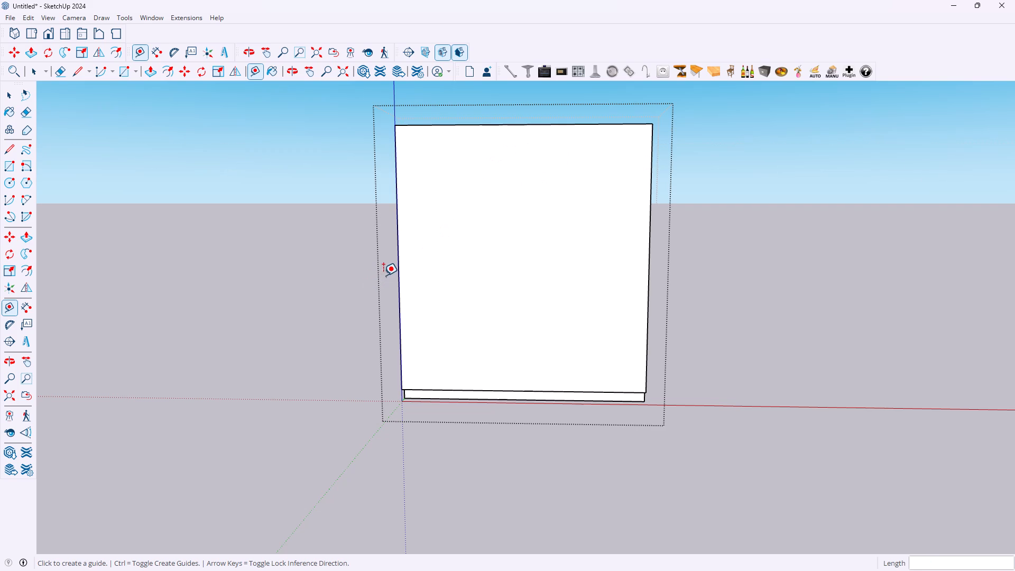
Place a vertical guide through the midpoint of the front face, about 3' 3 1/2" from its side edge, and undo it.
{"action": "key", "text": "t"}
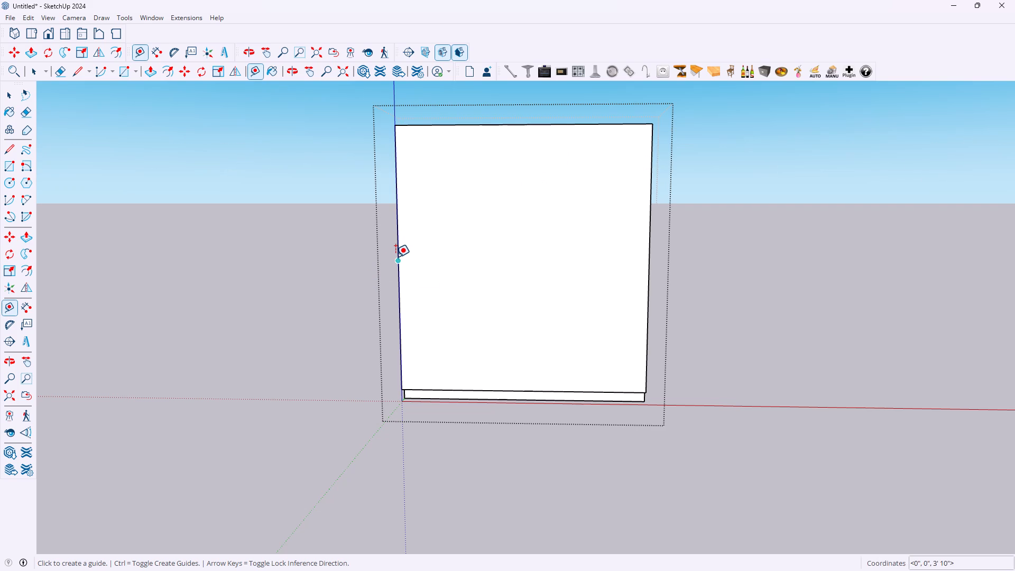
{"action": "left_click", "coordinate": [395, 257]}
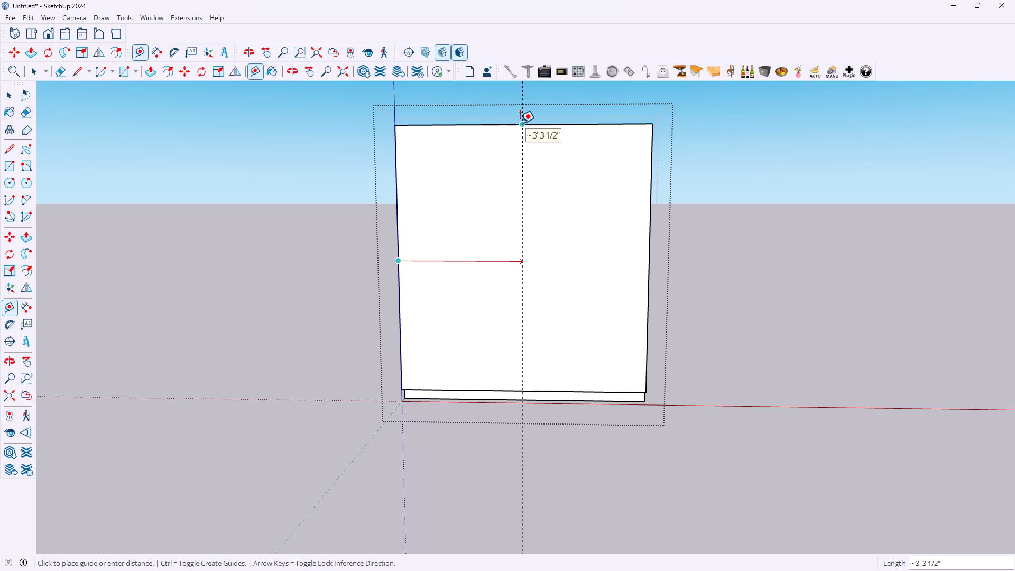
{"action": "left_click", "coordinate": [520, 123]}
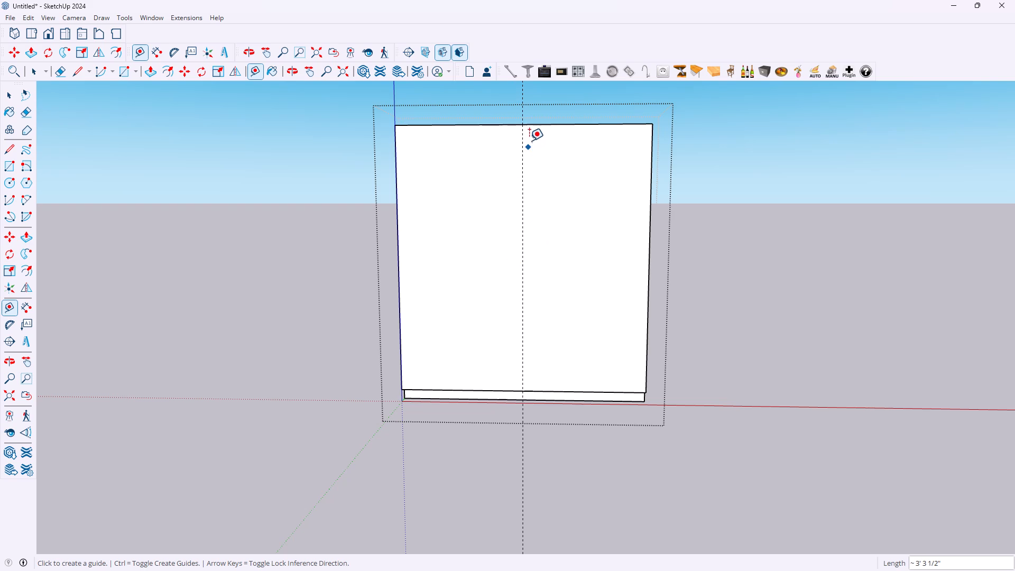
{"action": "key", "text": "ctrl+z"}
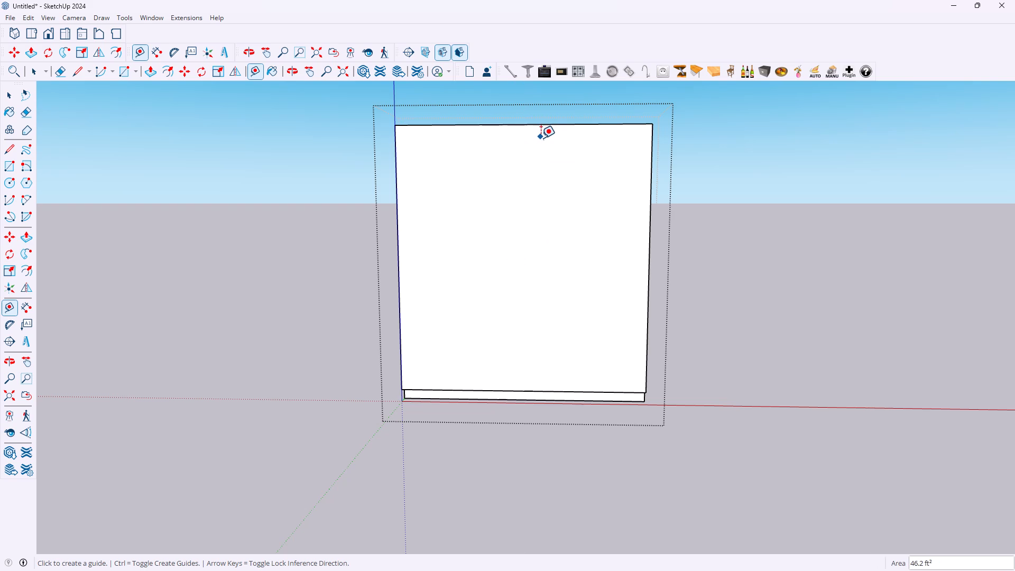
Draw a vertical line from the midpoint of the front face's upper edge down to its lower edge.
{"action": "key", "text": "l"}
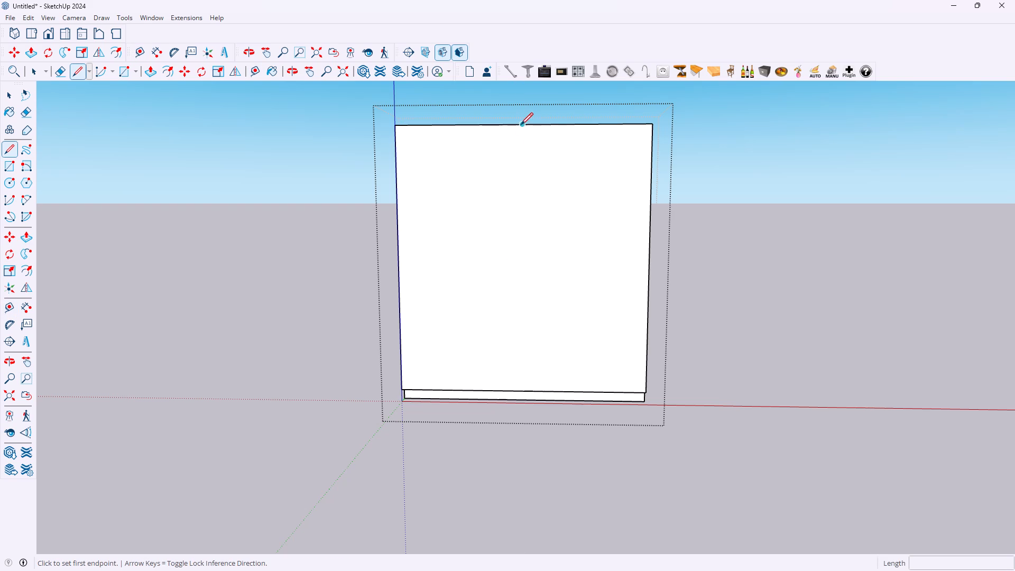
{"action": "left_click", "coordinate": [522, 125]}
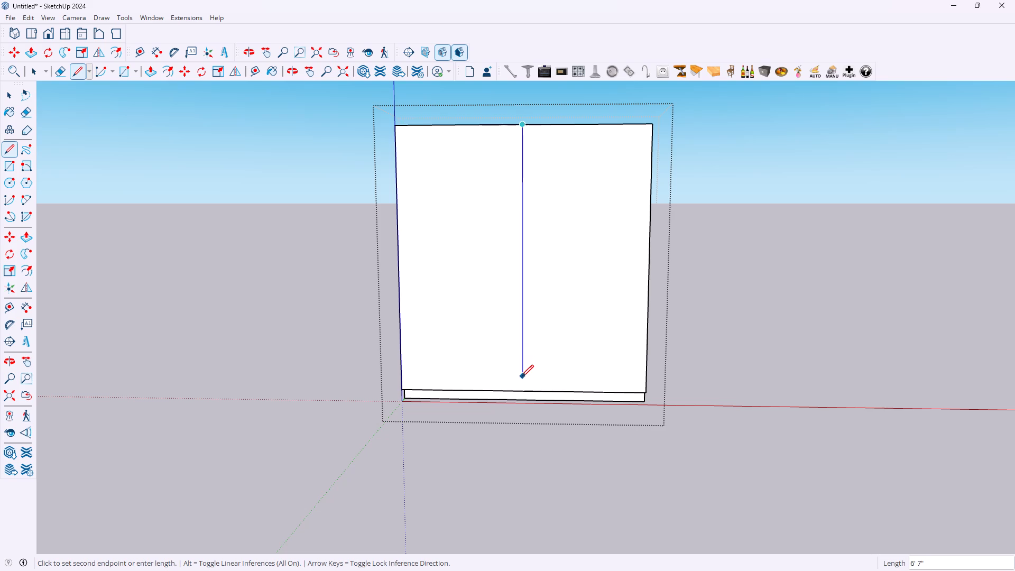
{"action": "left_click", "coordinate": [523, 388]}
Examine the cabinet's divided front, side and recessed plinth up close and at an angle.
{"action": "scroll", "coordinate": [544, 318], "scroll_direction": "up", "scroll_amount": 1}
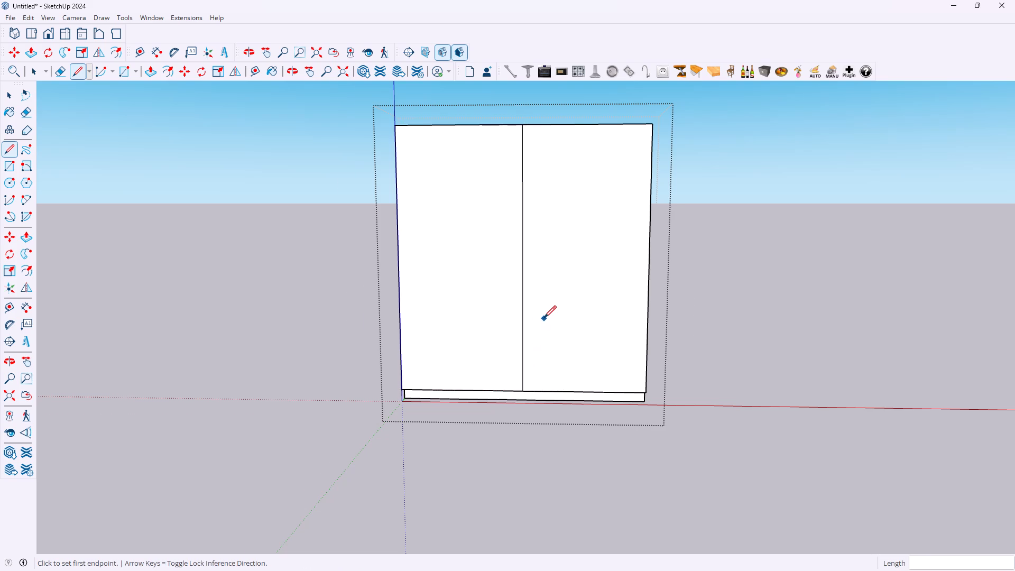
{"action": "scroll", "coordinate": [544, 318], "scroll_direction": "up", "scroll_amount": 1}
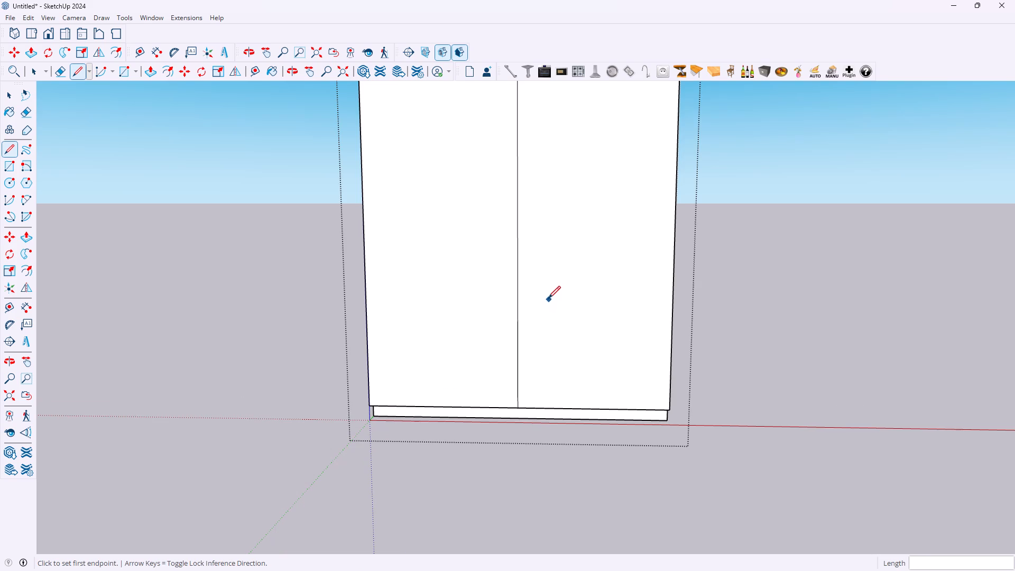
{"action": "scroll", "coordinate": [559, 283], "scroll_direction": "down", "scroll_amount": 2}
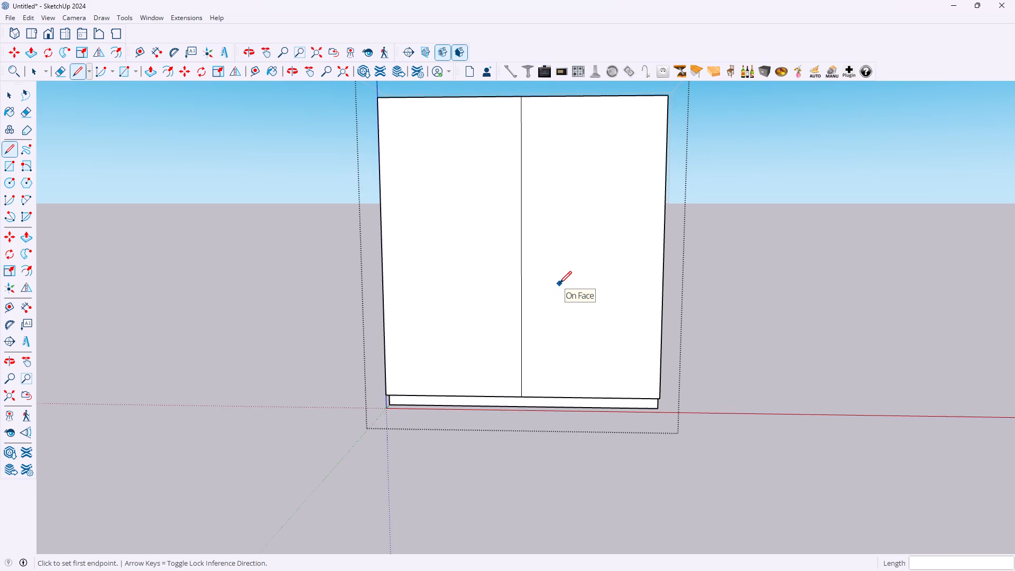
{"action": "scroll", "coordinate": [559, 283], "scroll_direction": "down", "scroll_amount": 1}
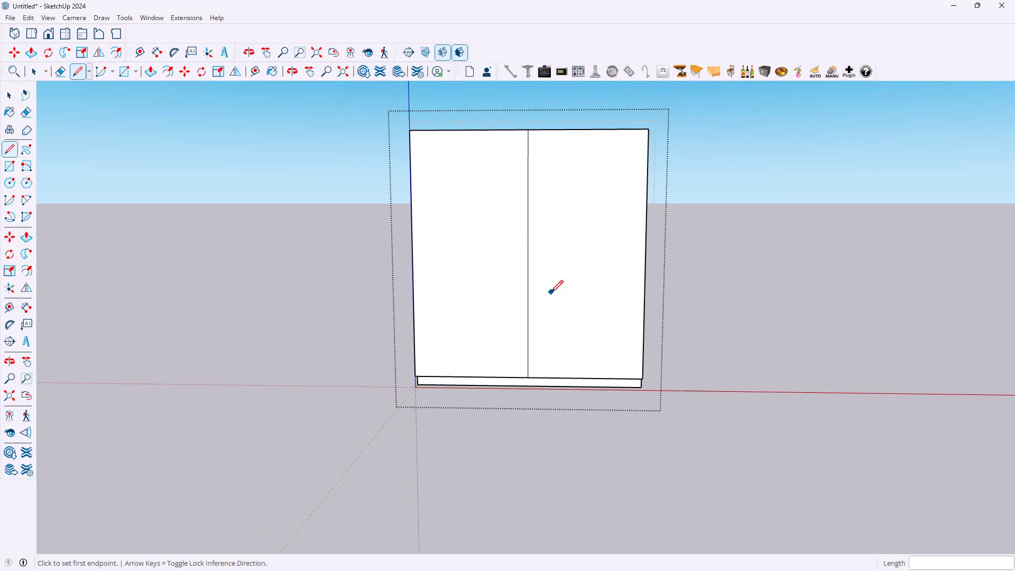
{"action": "scroll", "coordinate": [550, 293], "scroll_direction": "up", "scroll_amount": 3}
{"action": "middle_click_drag", "start_coordinate": [553, 293], "coordinate": [785, 272]}
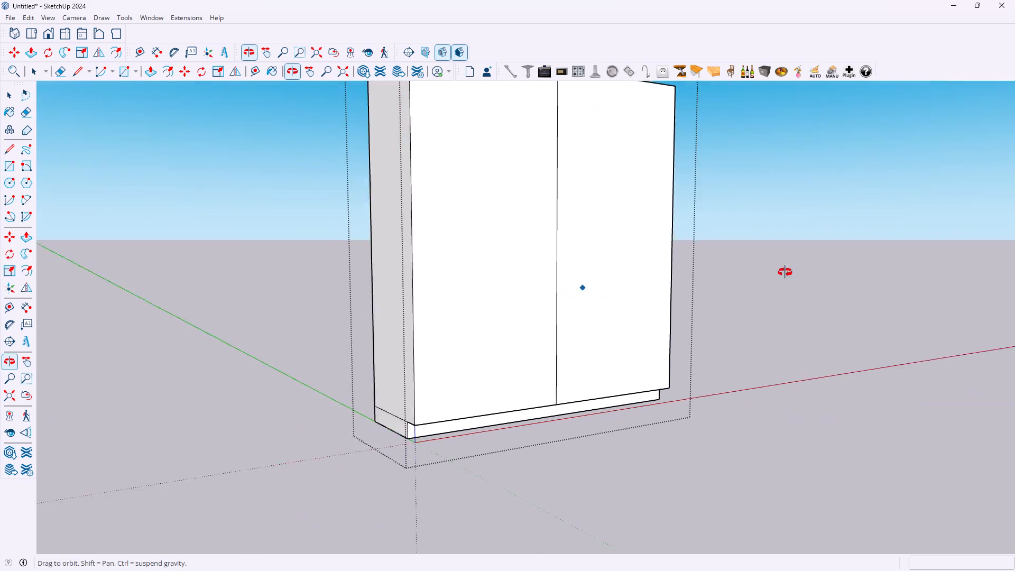
{"action": "middle_click_drag", "start_coordinate": [785, 272], "coordinate": [670, 277]}
{"action": "scroll", "coordinate": [611, 244], "scroll_direction": "down", "scroll_amount": 4}
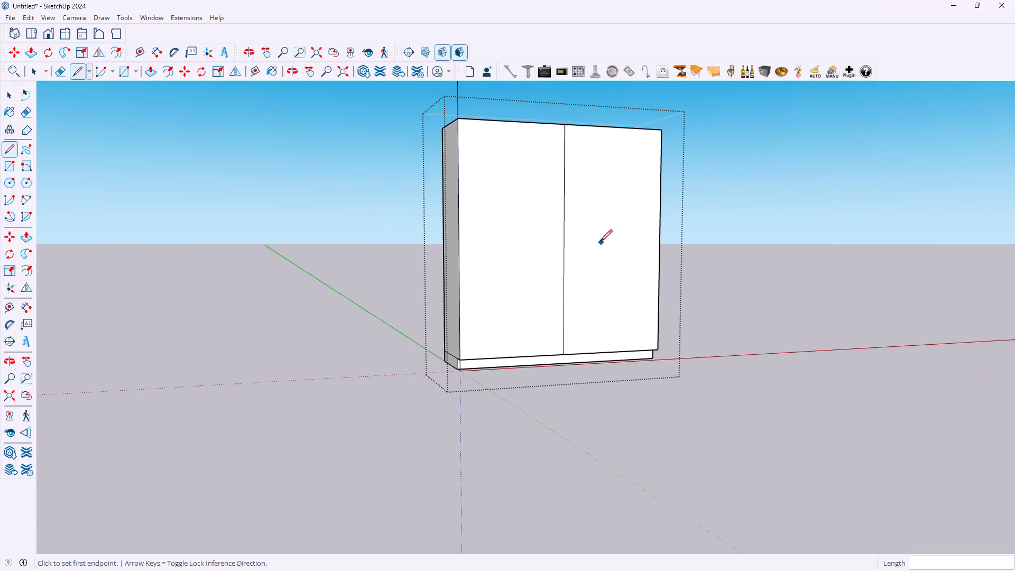
Undo the vertical line that divides the cabinet's front face into two halves.
{"action": "middle_click_drag", "start_coordinate": [594, 160], "coordinate": [516, 160]}
{"action": "scroll", "coordinate": [573, 163], "scroll_direction": "up", "scroll_amount": 3}
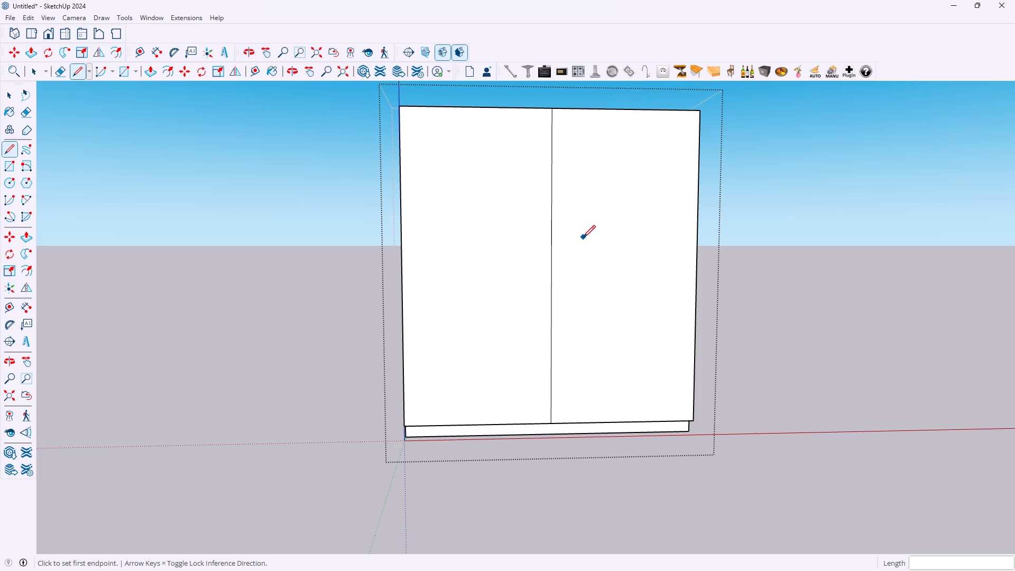
{"action": "scroll", "coordinate": [585, 236], "scroll_direction": "down", "scroll_amount": 1}
{"action": "middle_click_drag", "start_coordinate": [583, 236], "coordinate": [564, 236]}
{"action": "key", "text": "space"}
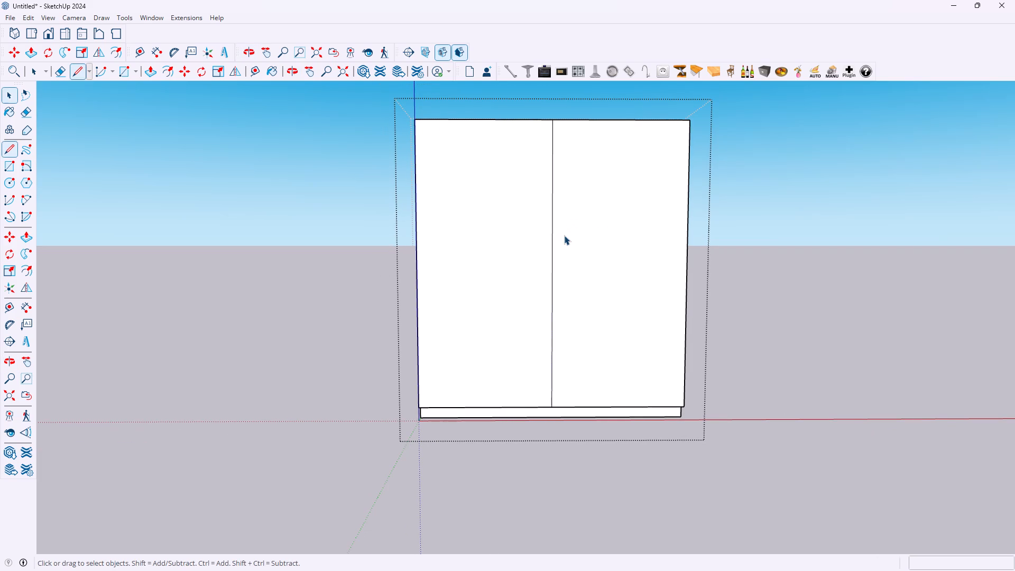
{"action": "key", "text": "ctrl+z"}
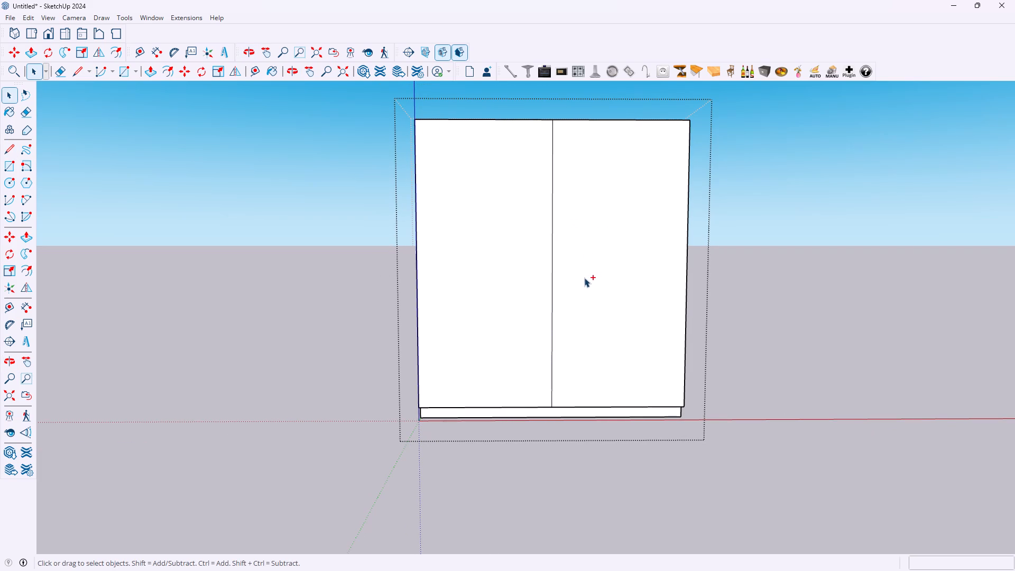
Offset the outline of the cabinet's whole front face inward by 18mm to form the panel thickness border.
{"action": "left_click", "coordinate": [588, 346]}
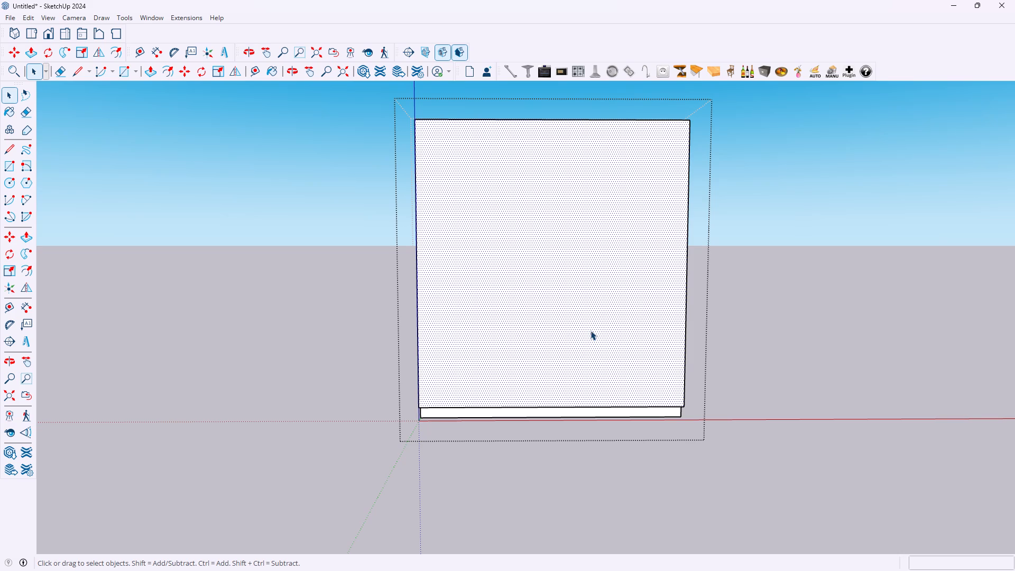
{"action": "key", "text": "f"}
{"action": "left_click", "coordinate": [563, 405]}
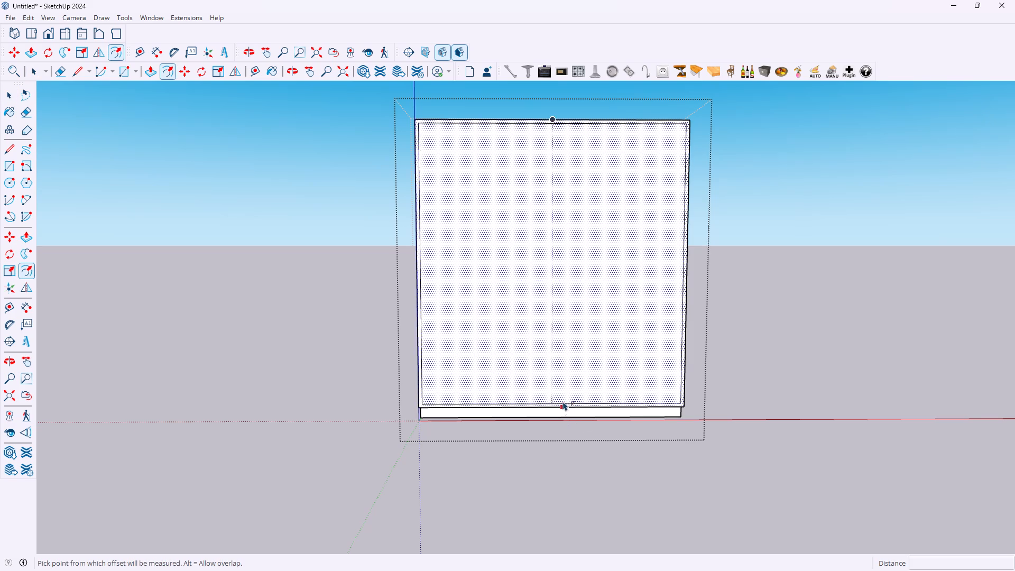
{"action": "type", "text": "18"}
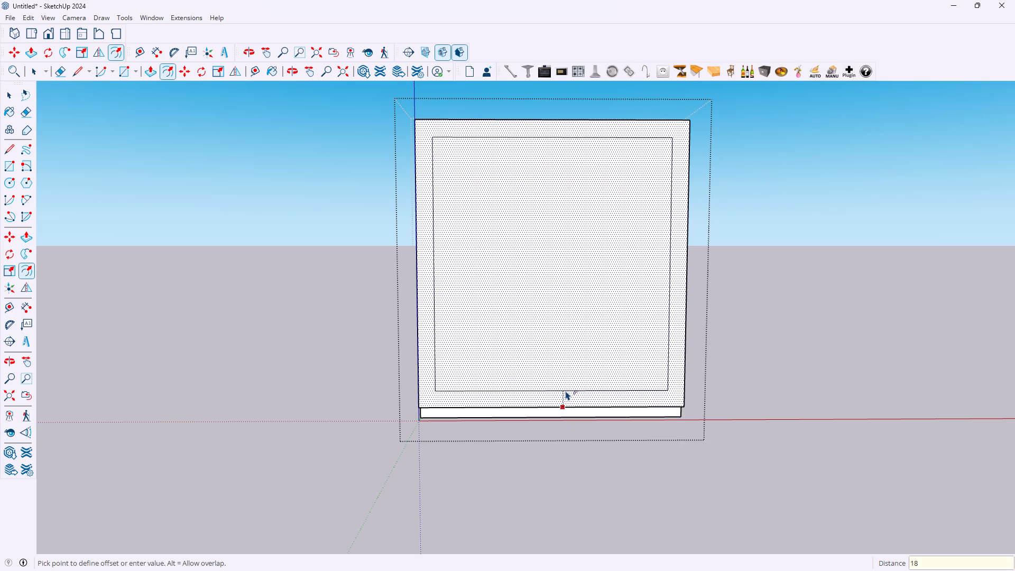
{"action": "type", "text": "mm"}
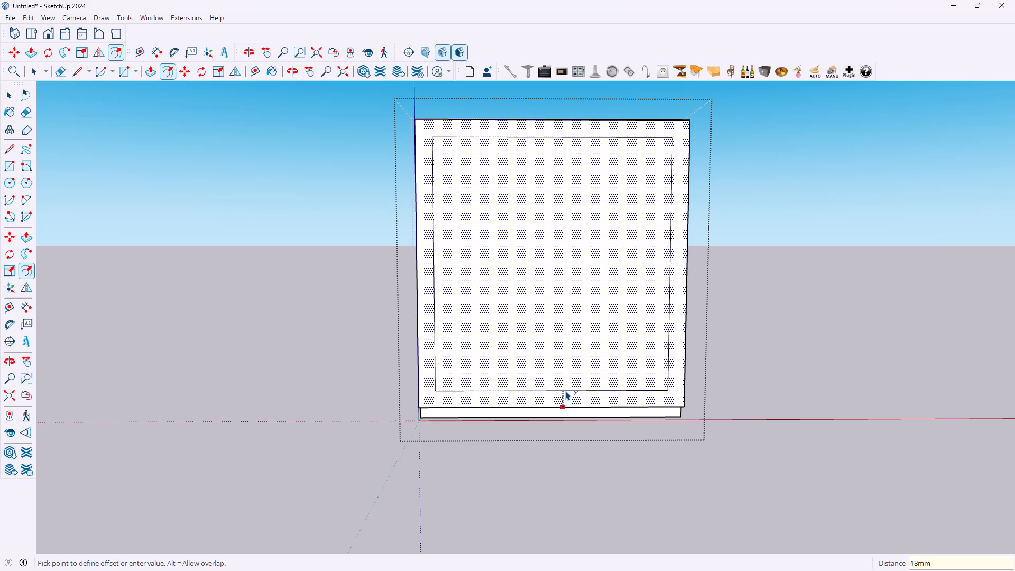
{"action": "key", "text": "Return"}
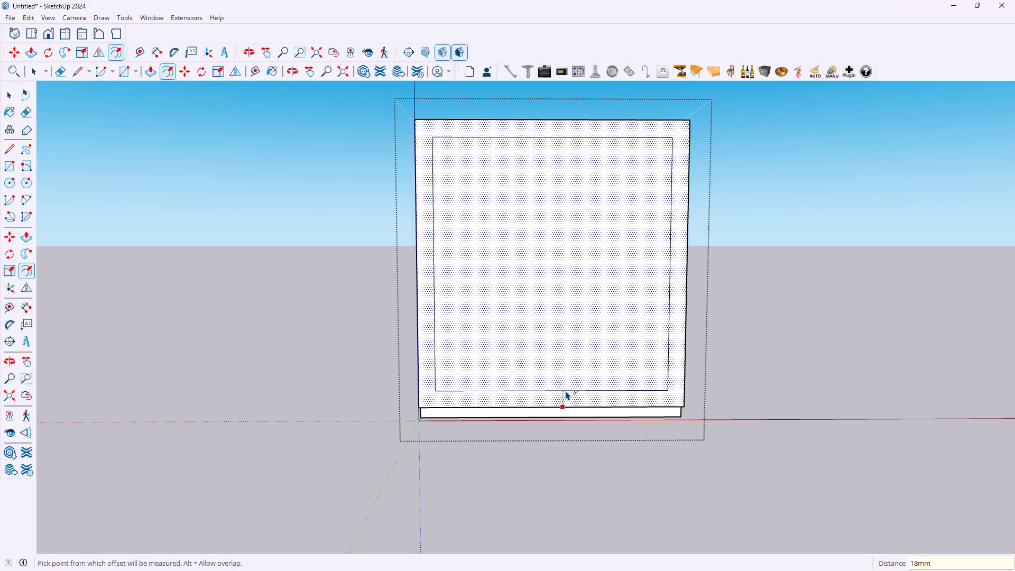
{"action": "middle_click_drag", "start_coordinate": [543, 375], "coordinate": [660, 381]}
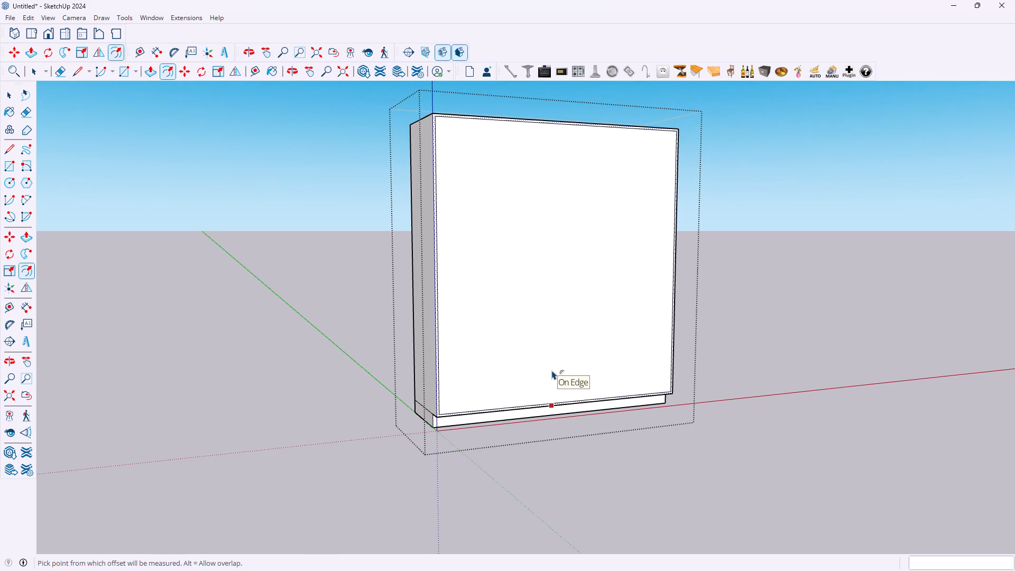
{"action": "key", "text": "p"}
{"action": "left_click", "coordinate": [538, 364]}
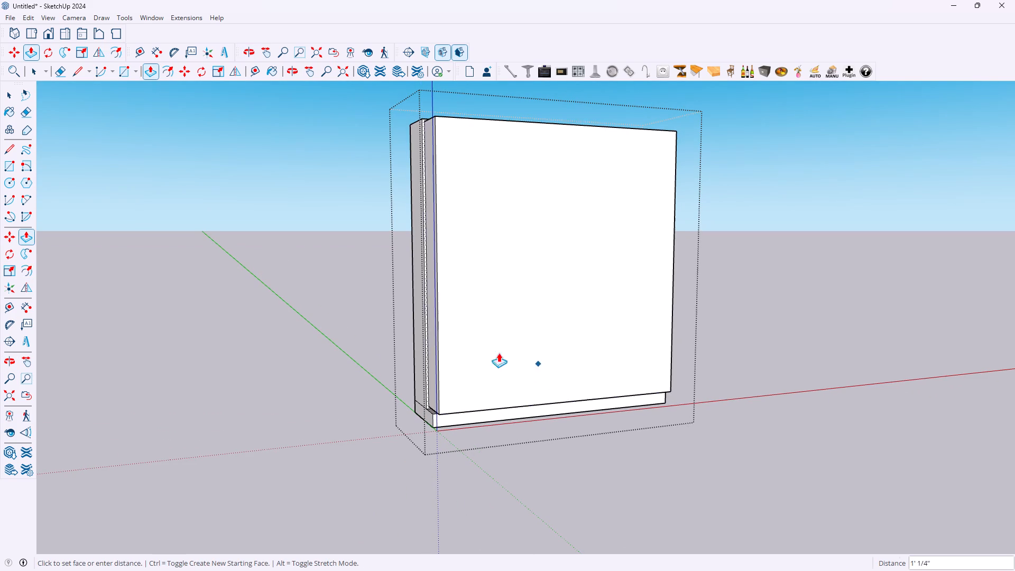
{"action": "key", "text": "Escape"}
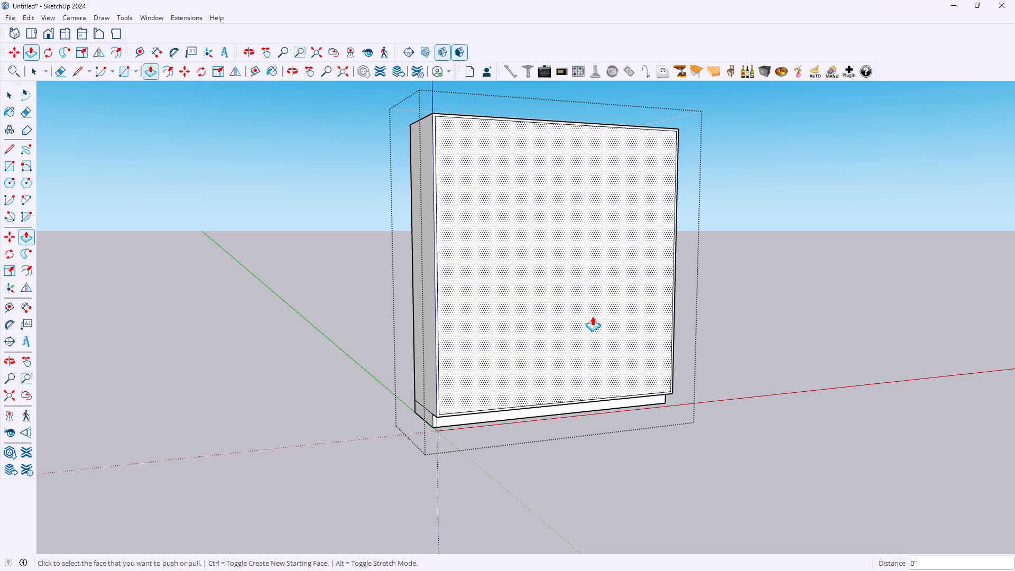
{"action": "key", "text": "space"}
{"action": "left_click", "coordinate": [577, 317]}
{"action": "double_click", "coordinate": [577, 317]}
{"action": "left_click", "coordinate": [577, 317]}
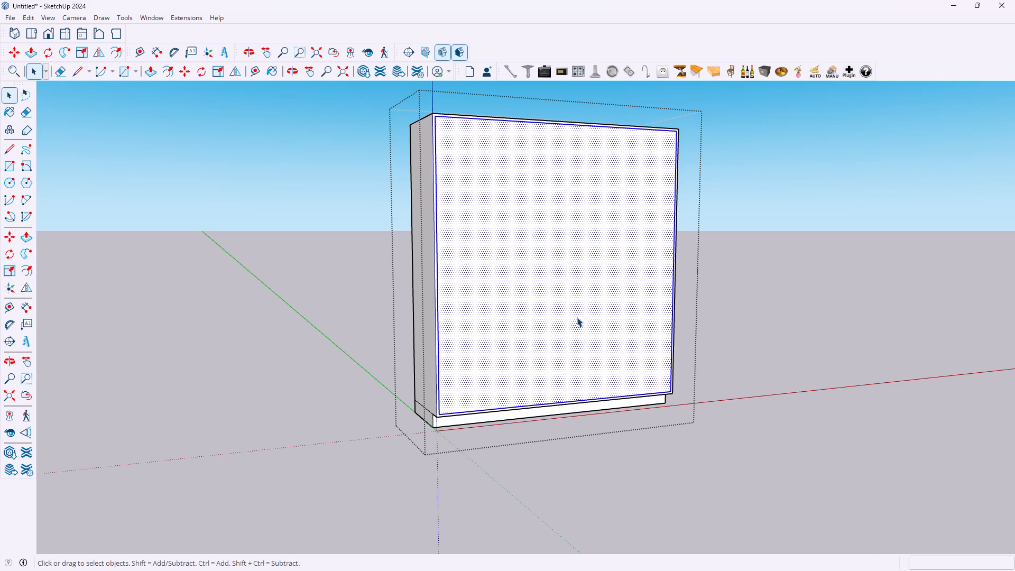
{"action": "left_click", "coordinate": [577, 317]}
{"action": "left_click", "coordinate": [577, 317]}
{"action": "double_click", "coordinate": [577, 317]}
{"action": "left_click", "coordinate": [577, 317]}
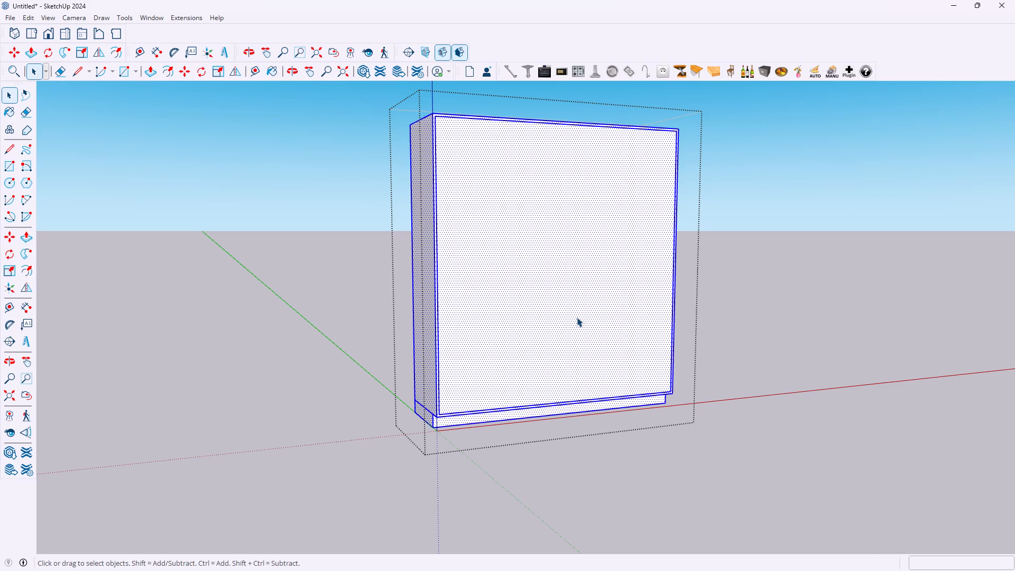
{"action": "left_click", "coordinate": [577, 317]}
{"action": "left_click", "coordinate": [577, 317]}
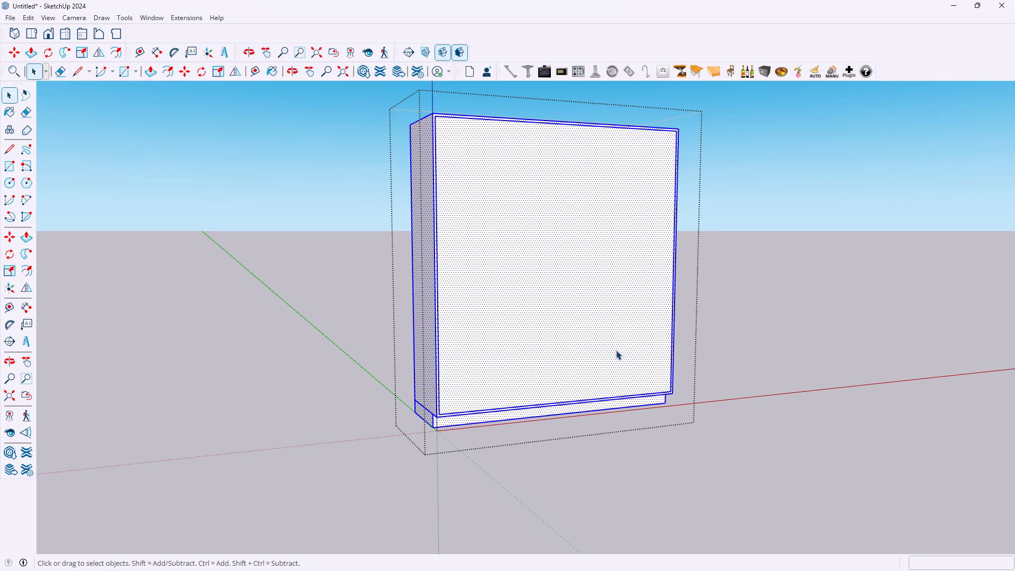
Push the inner front face 1' 10" into the cabinet body to hollow out its interior.
{"action": "left_click", "coordinate": [616, 350]}
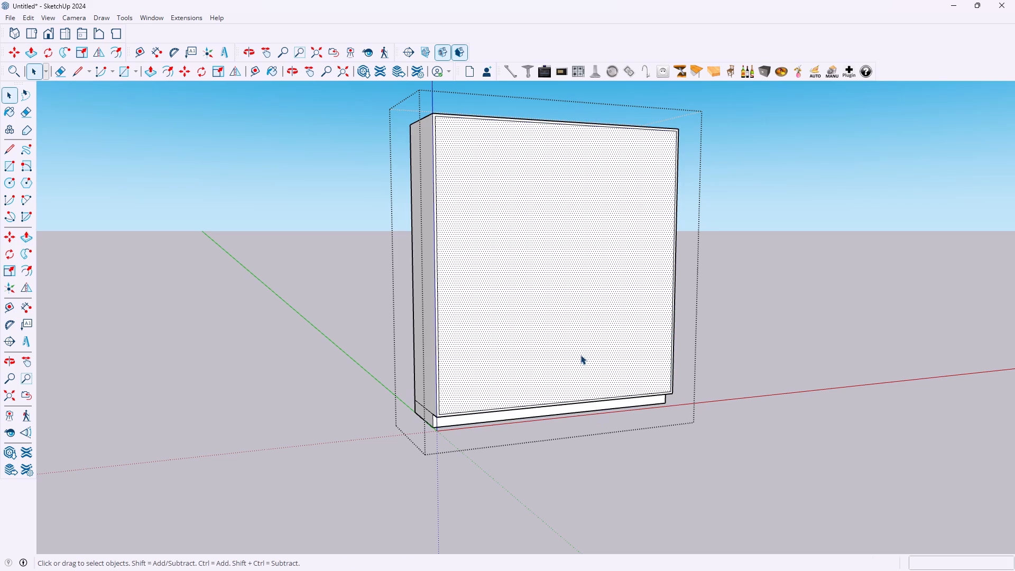
{"action": "key", "text": "p"}
{"action": "left_click", "coordinate": [577, 354]}
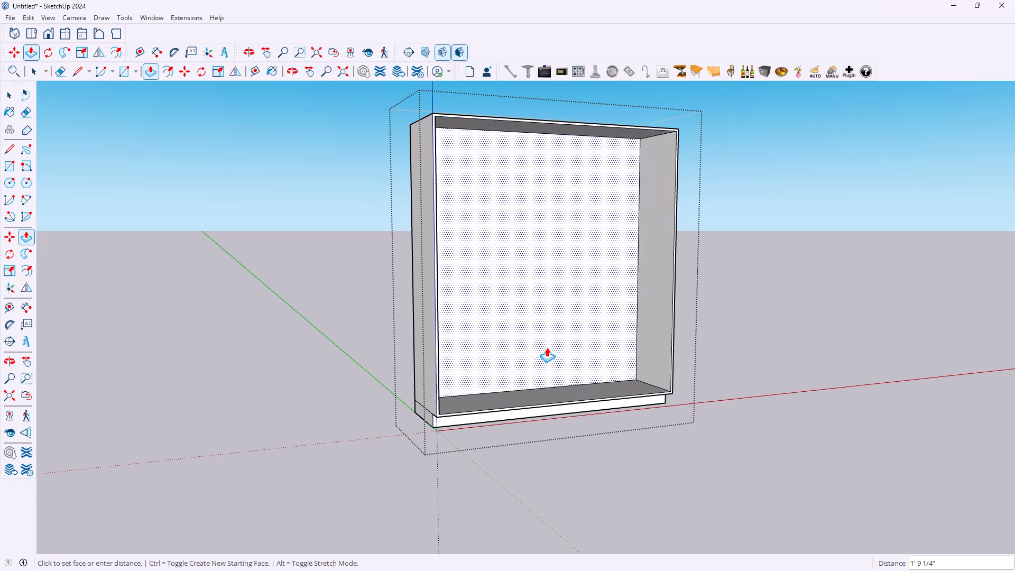
{"action": "scroll", "coordinate": [547, 347], "scroll_direction": "up", "scroll_amount": 2}
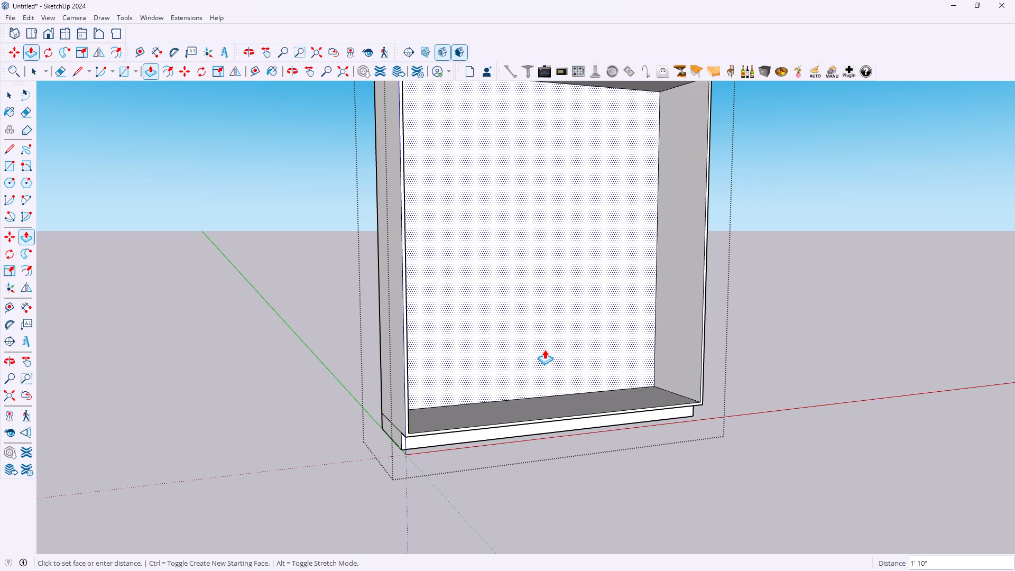
{"action": "left_click", "coordinate": [545, 349]}
Draw a vertical line about 6' 10 1/2" long down the middle of the recessed back face, from its upper to its lower edge.
{"action": "scroll", "coordinate": [681, 370], "scroll_direction": "down", "scroll_amount": 2}
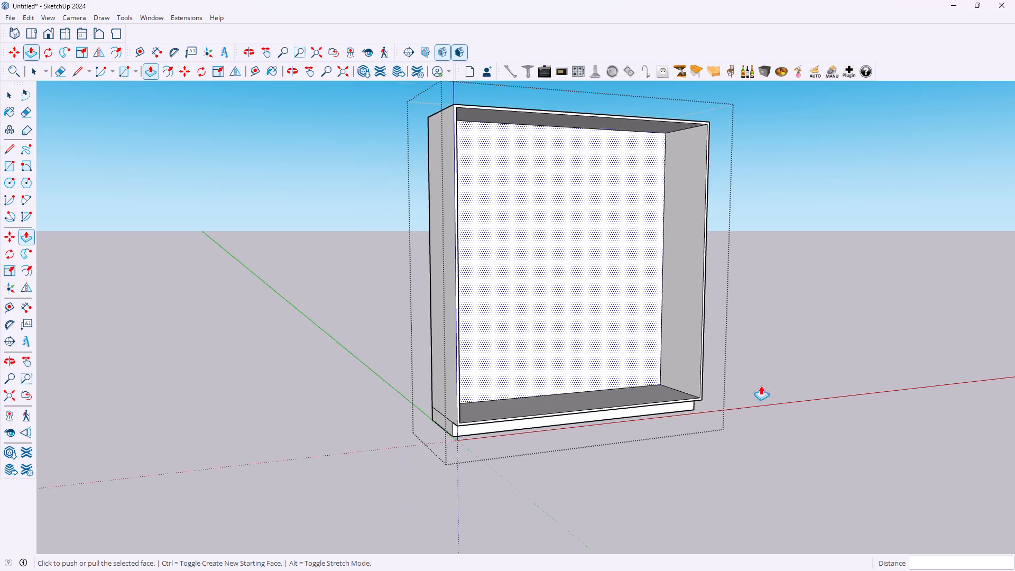
{"action": "scroll", "coordinate": [761, 385], "scroll_direction": "down", "scroll_amount": 2}
{"action": "scroll", "coordinate": [768, 388], "scroll_direction": "up", "scroll_amount": 2}
{"action": "middle_click_drag", "start_coordinate": [788, 386], "coordinate": [587, 381]}
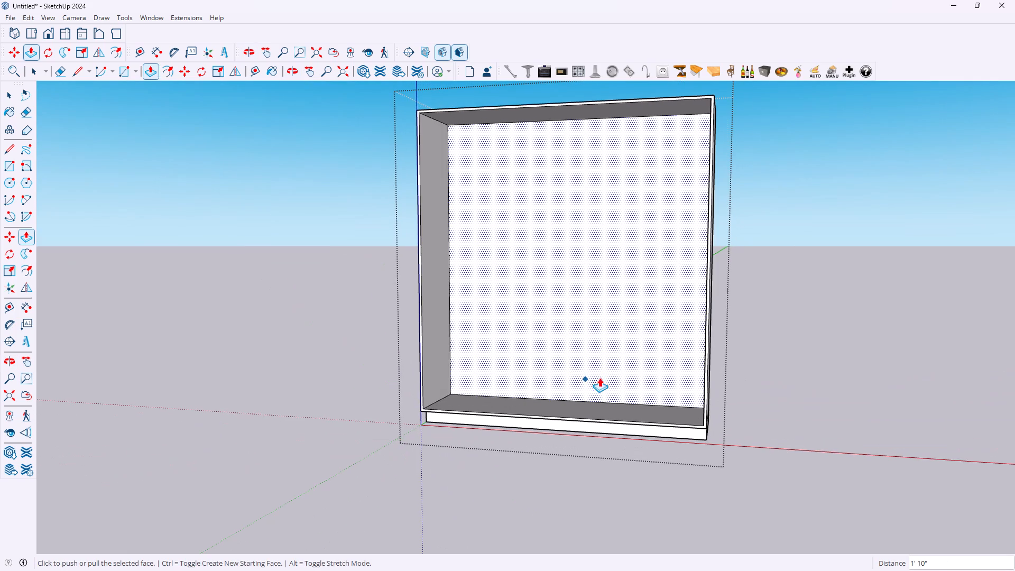
{"action": "scroll", "coordinate": [687, 381], "scroll_direction": "up", "scroll_amount": 1}
{"action": "middle_click_drag", "start_coordinate": [657, 383], "coordinate": [692, 377]}
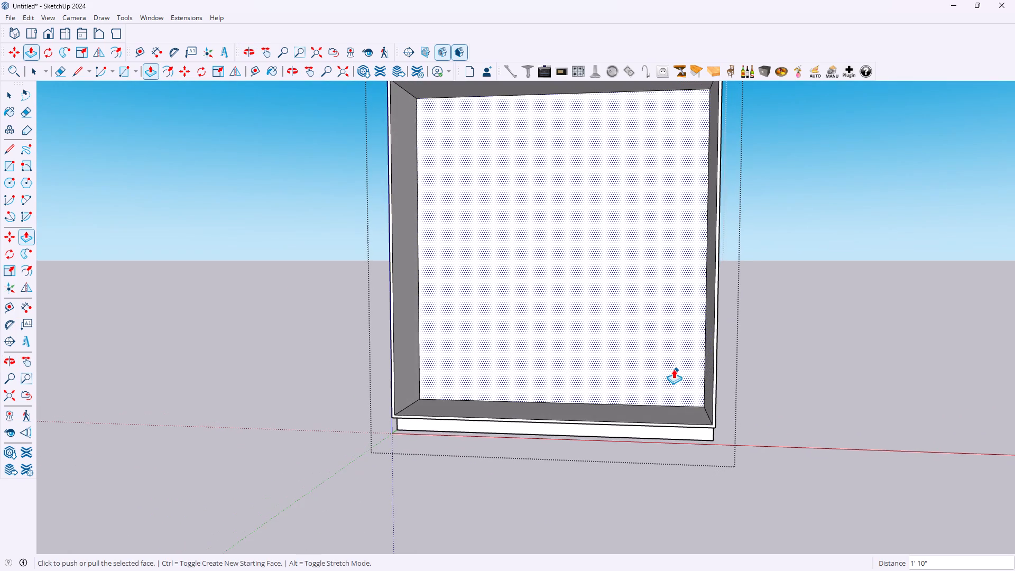
{"action": "scroll", "coordinate": [673, 369], "scroll_direction": "down", "scroll_amount": 3}
{"action": "middle_click_drag", "start_coordinate": [654, 340], "coordinate": [672, 335]}
{"action": "key", "text": "v"}
{"action": "key", "text": "space"}
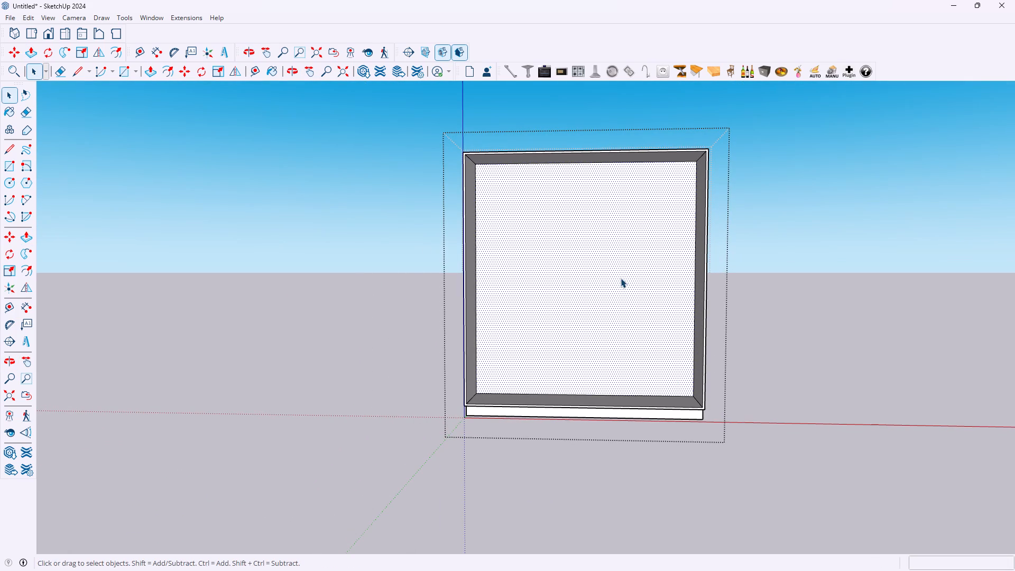
{"action": "key", "text": "l"}
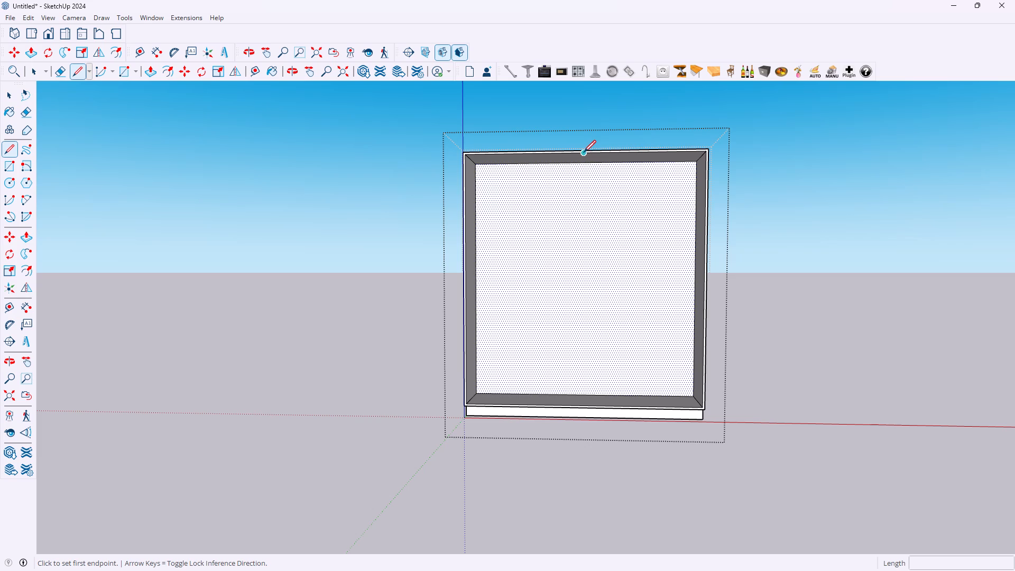
{"action": "scroll", "coordinate": [584, 153], "scroll_direction": "up", "scroll_amount": 5}
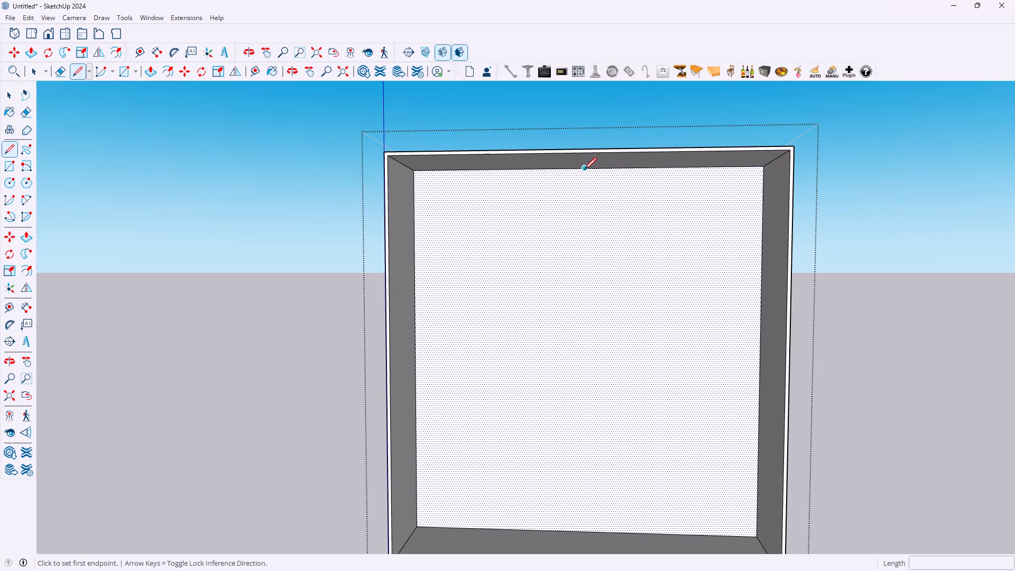
{"action": "left_click", "coordinate": [584, 170]}
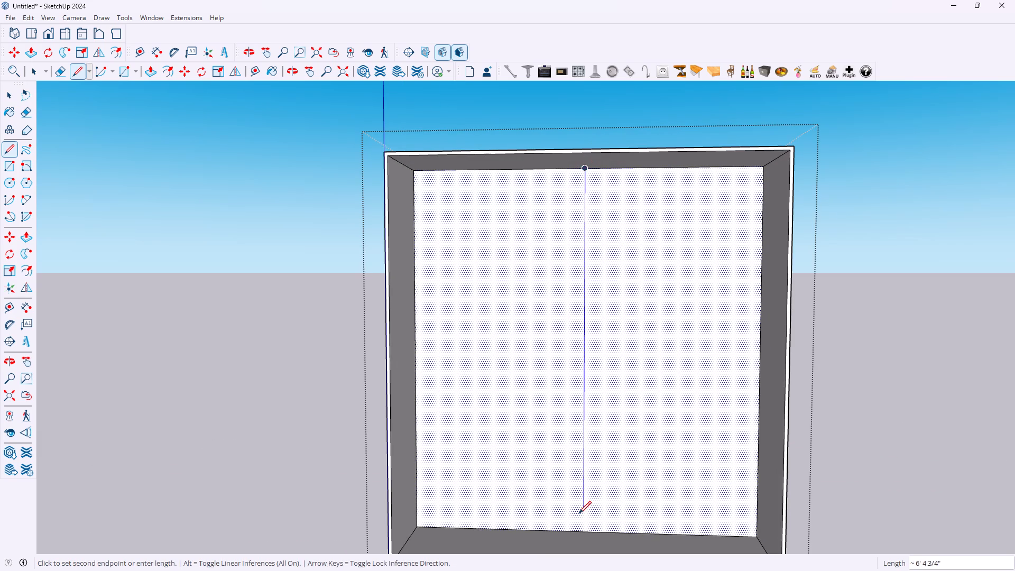
{"action": "left_click", "coordinate": [586, 530]}
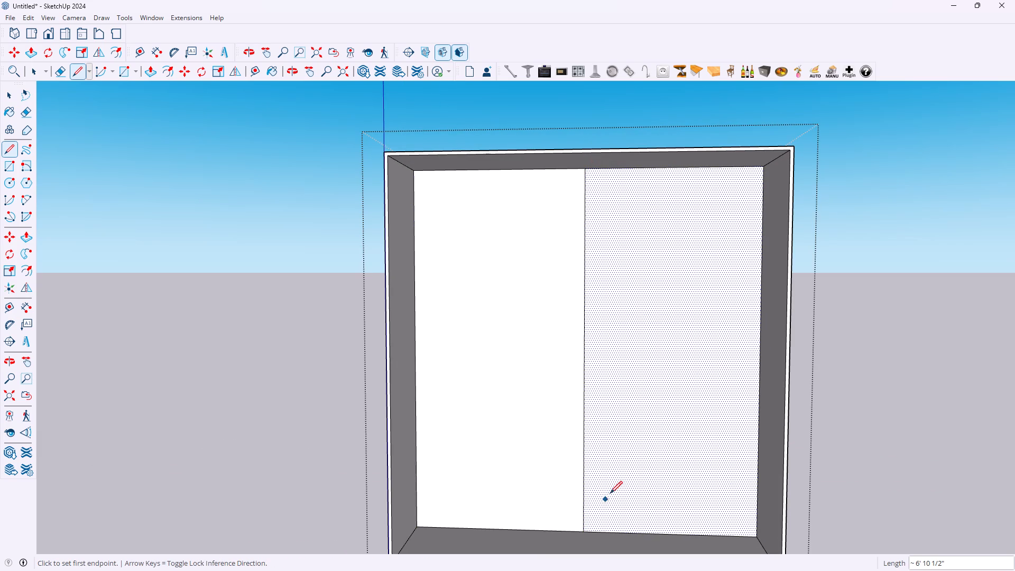
{"action": "key", "text": "space"}
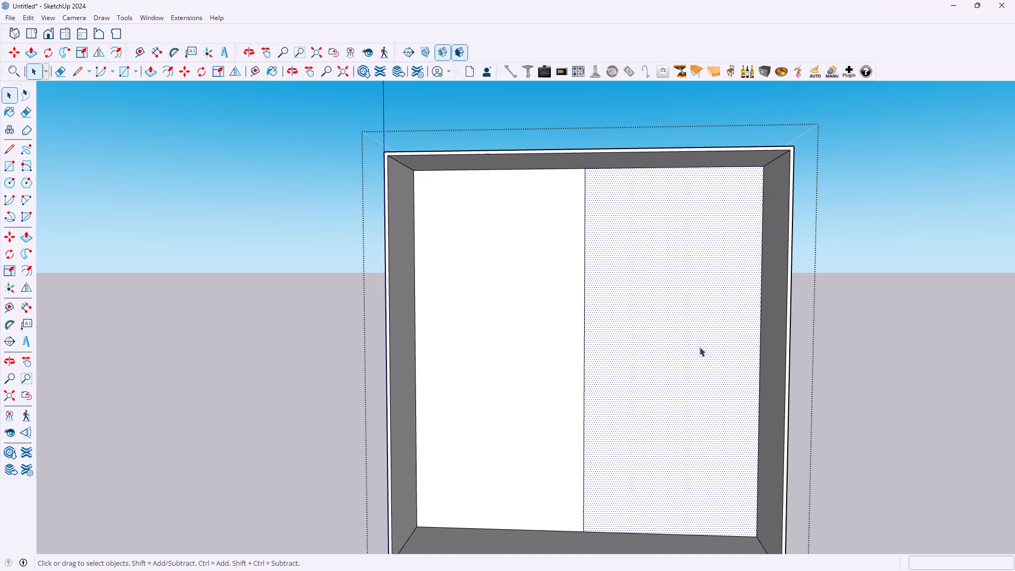
{"action": "left_click", "coordinate": [617, 347]}
{"action": "left_click", "coordinate": [526, 352]}
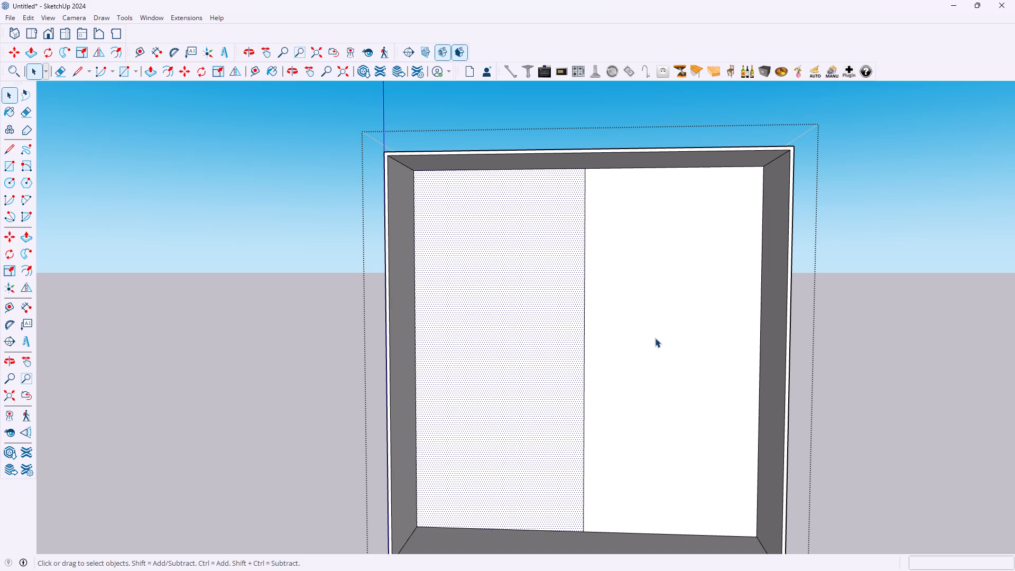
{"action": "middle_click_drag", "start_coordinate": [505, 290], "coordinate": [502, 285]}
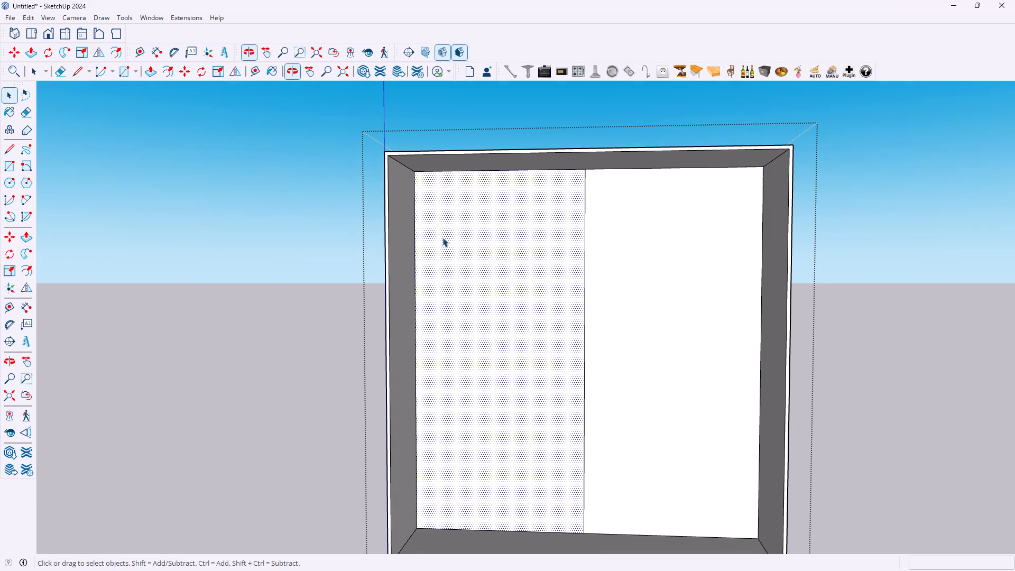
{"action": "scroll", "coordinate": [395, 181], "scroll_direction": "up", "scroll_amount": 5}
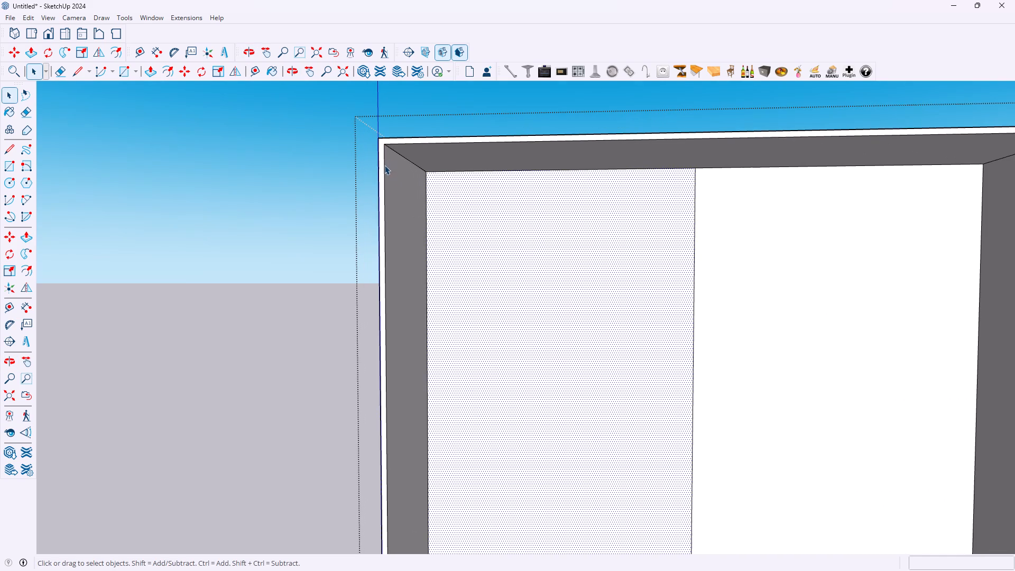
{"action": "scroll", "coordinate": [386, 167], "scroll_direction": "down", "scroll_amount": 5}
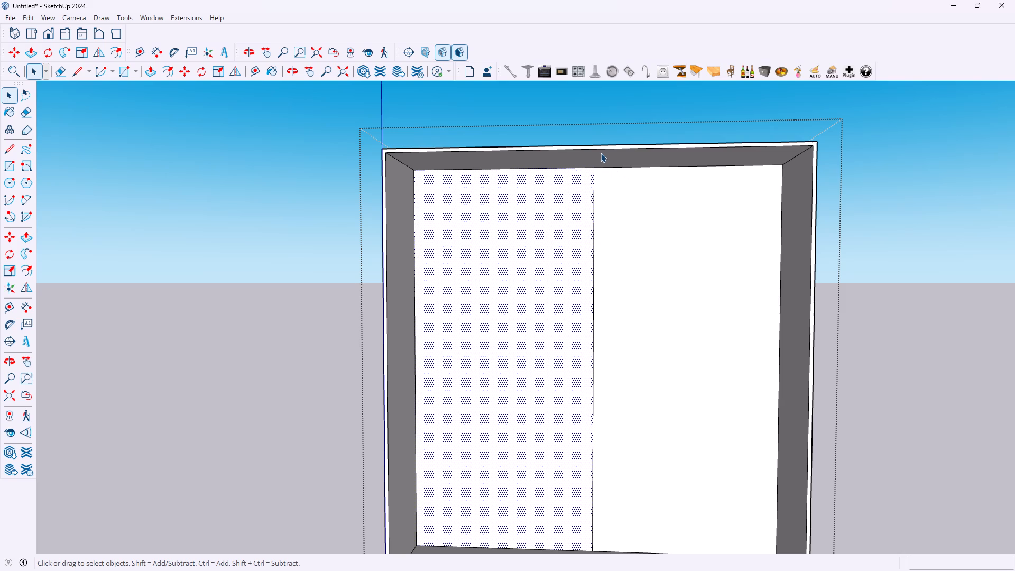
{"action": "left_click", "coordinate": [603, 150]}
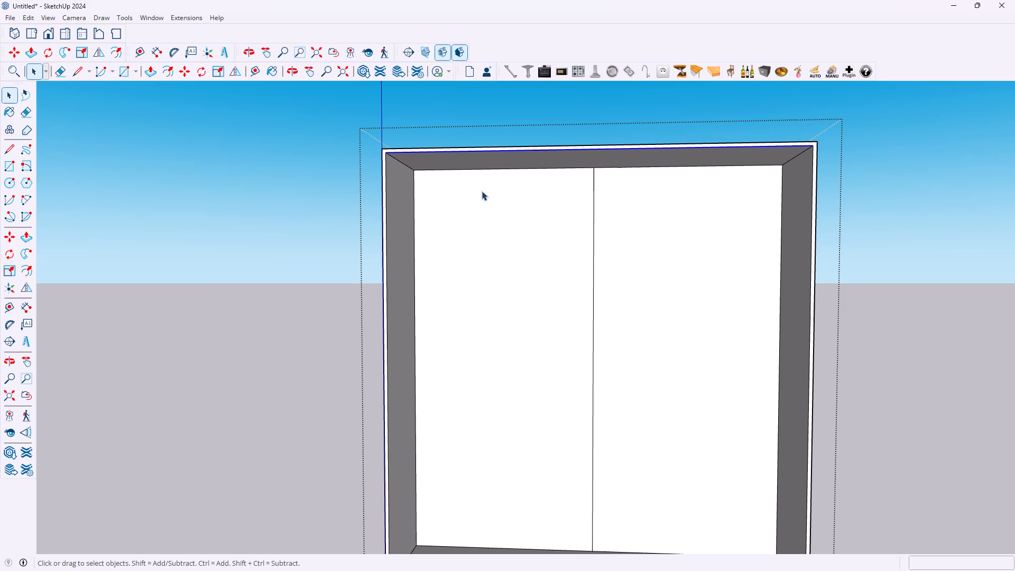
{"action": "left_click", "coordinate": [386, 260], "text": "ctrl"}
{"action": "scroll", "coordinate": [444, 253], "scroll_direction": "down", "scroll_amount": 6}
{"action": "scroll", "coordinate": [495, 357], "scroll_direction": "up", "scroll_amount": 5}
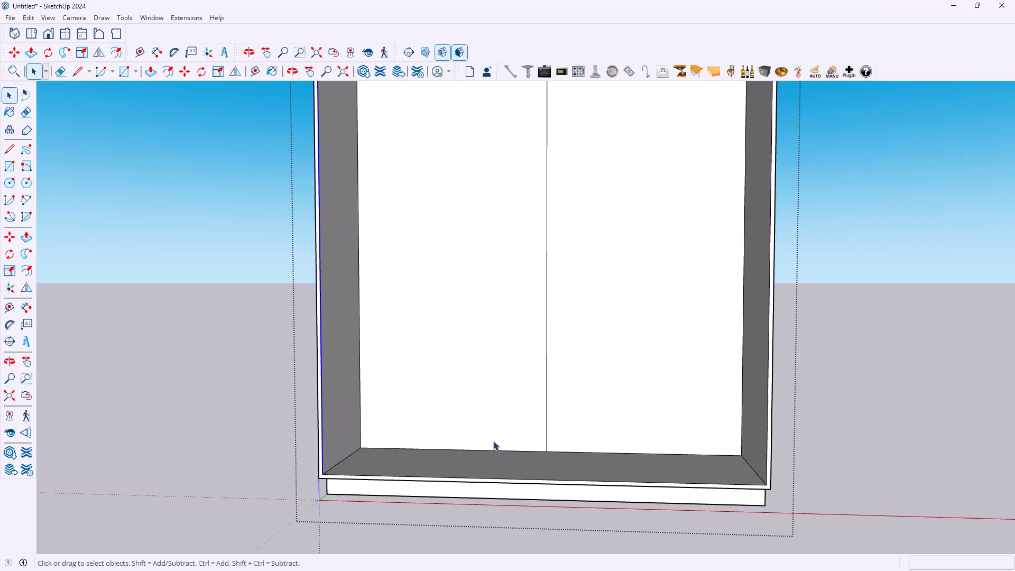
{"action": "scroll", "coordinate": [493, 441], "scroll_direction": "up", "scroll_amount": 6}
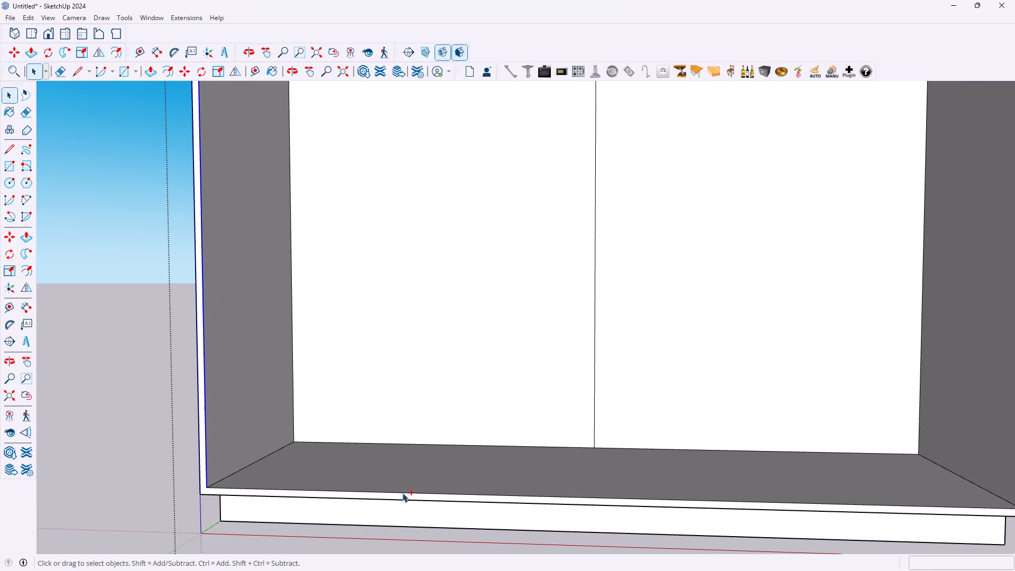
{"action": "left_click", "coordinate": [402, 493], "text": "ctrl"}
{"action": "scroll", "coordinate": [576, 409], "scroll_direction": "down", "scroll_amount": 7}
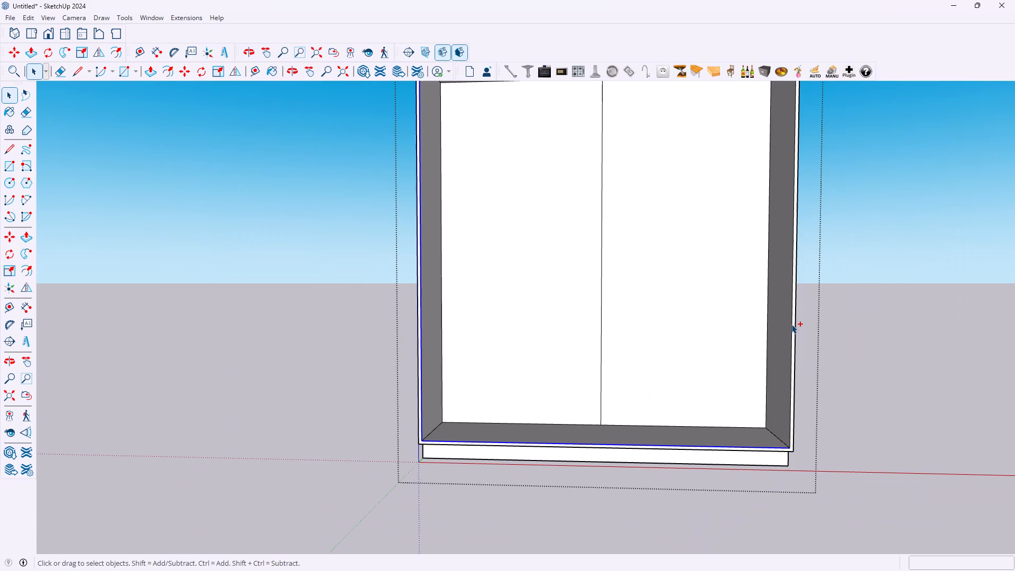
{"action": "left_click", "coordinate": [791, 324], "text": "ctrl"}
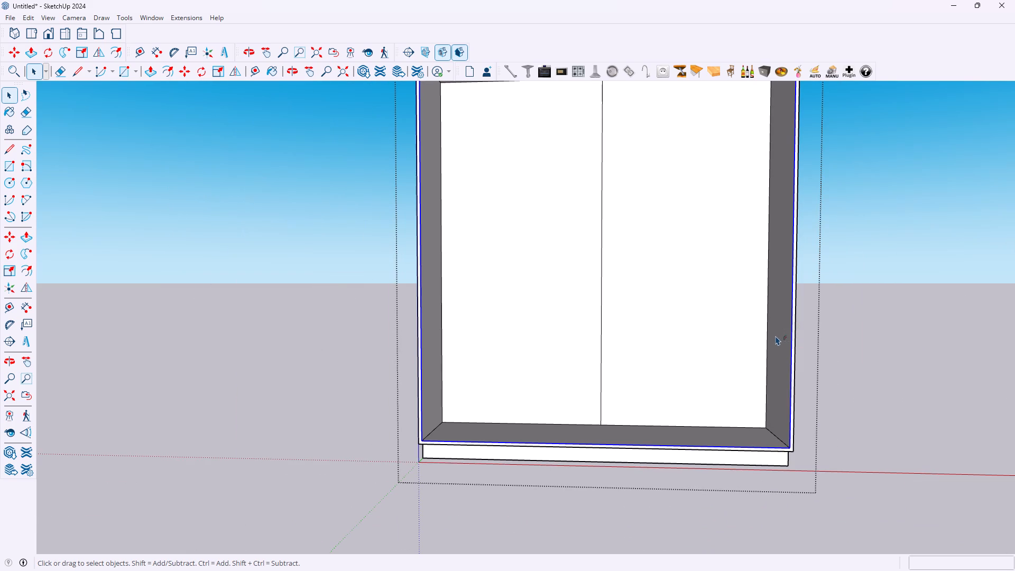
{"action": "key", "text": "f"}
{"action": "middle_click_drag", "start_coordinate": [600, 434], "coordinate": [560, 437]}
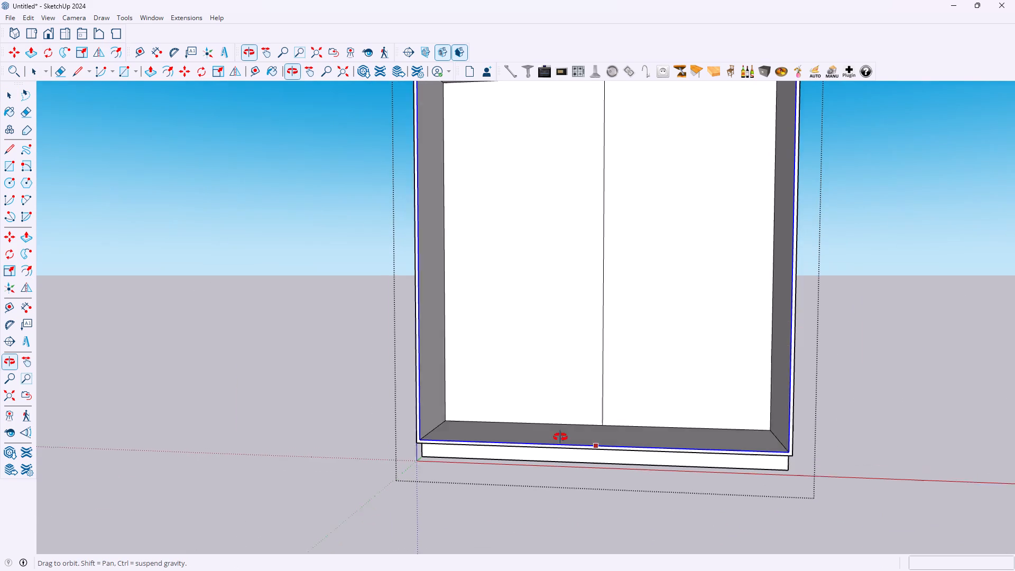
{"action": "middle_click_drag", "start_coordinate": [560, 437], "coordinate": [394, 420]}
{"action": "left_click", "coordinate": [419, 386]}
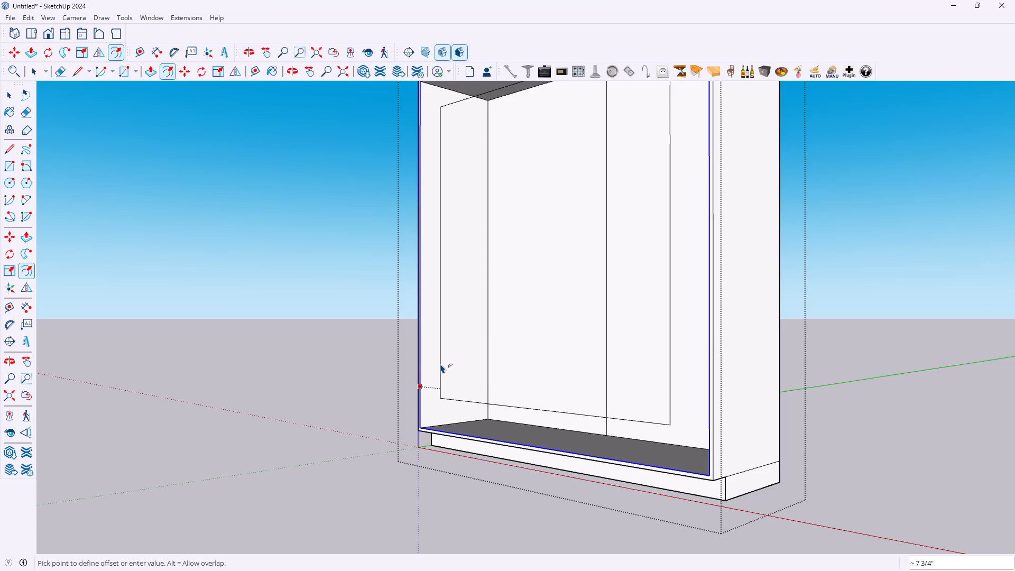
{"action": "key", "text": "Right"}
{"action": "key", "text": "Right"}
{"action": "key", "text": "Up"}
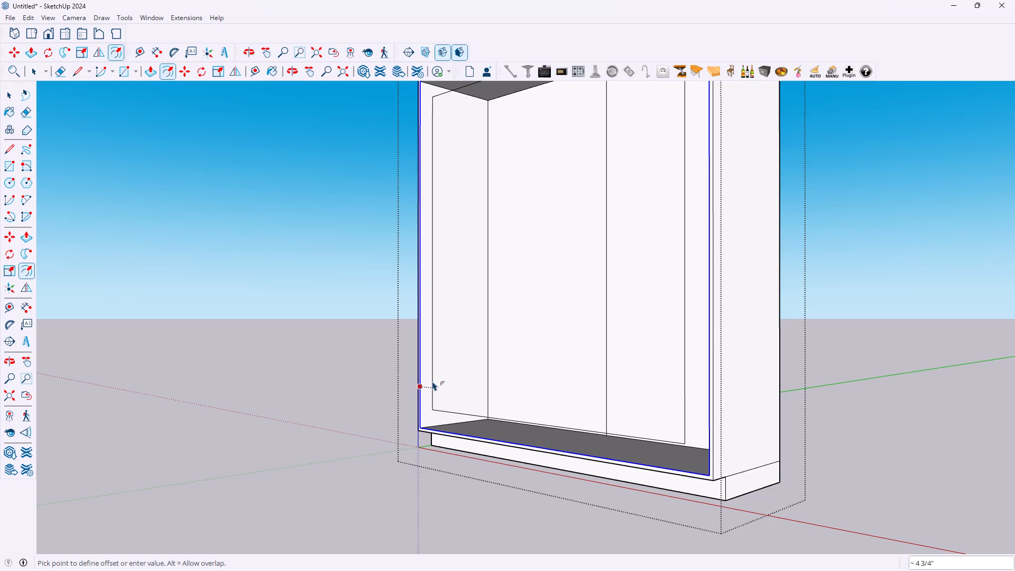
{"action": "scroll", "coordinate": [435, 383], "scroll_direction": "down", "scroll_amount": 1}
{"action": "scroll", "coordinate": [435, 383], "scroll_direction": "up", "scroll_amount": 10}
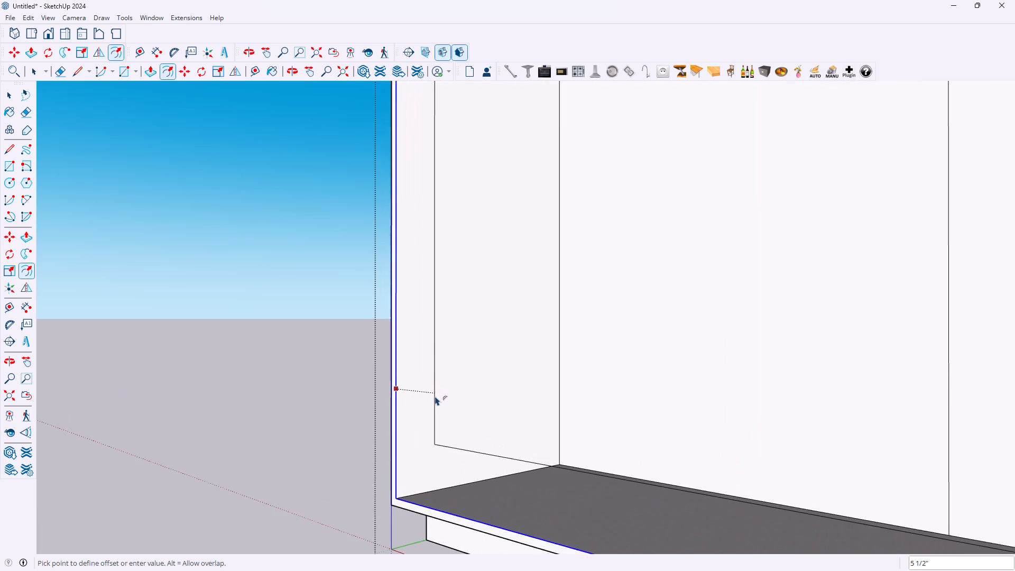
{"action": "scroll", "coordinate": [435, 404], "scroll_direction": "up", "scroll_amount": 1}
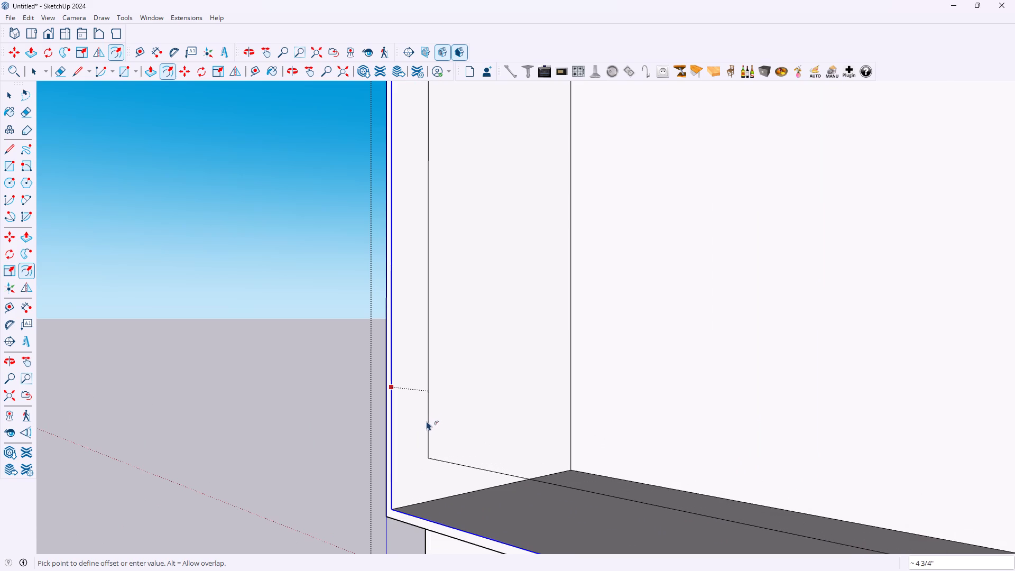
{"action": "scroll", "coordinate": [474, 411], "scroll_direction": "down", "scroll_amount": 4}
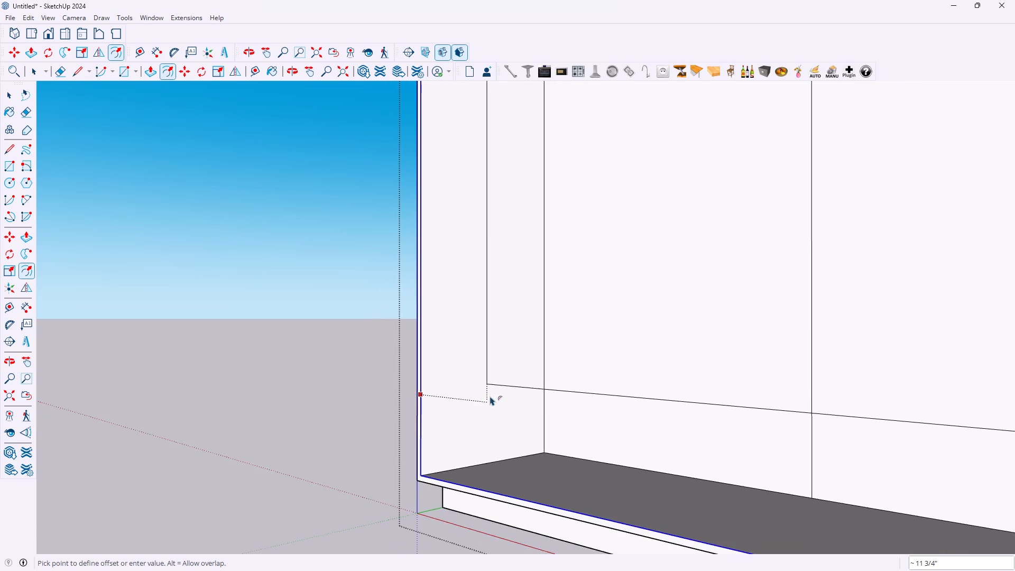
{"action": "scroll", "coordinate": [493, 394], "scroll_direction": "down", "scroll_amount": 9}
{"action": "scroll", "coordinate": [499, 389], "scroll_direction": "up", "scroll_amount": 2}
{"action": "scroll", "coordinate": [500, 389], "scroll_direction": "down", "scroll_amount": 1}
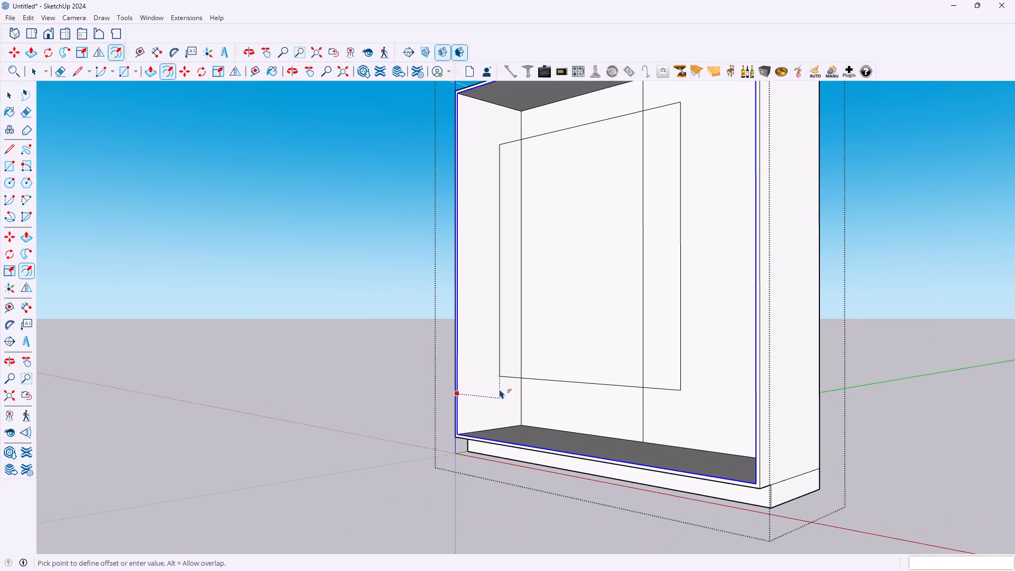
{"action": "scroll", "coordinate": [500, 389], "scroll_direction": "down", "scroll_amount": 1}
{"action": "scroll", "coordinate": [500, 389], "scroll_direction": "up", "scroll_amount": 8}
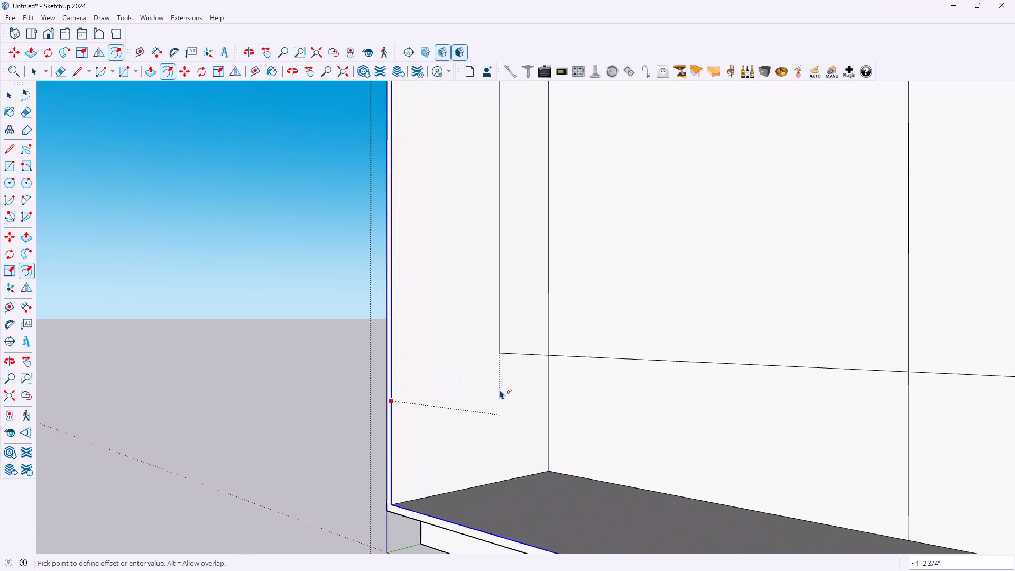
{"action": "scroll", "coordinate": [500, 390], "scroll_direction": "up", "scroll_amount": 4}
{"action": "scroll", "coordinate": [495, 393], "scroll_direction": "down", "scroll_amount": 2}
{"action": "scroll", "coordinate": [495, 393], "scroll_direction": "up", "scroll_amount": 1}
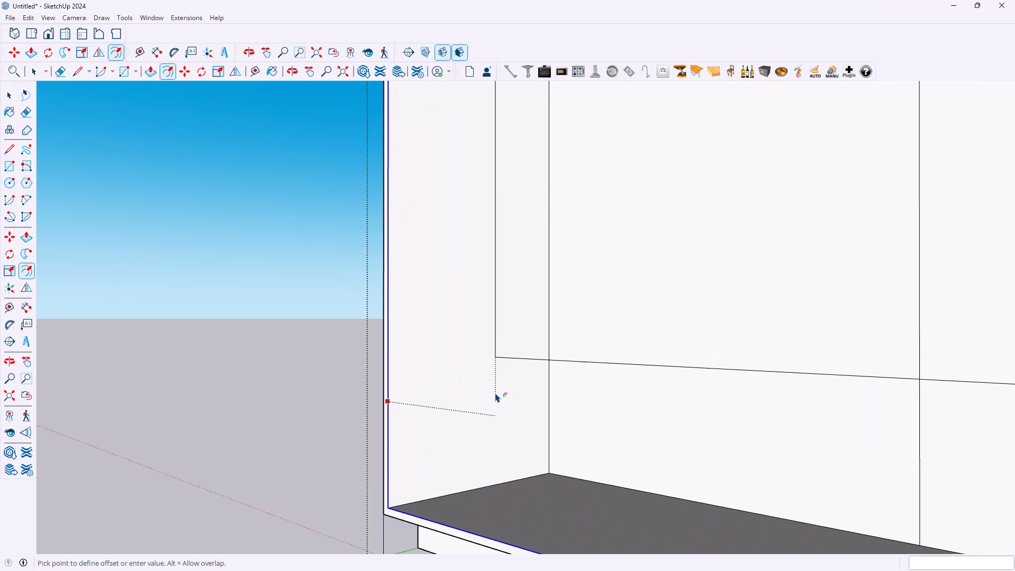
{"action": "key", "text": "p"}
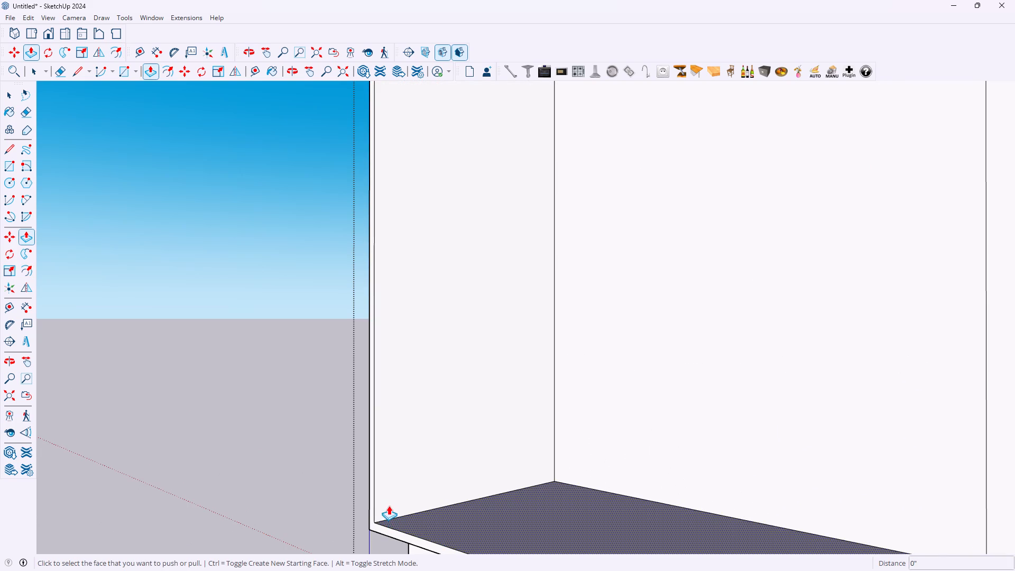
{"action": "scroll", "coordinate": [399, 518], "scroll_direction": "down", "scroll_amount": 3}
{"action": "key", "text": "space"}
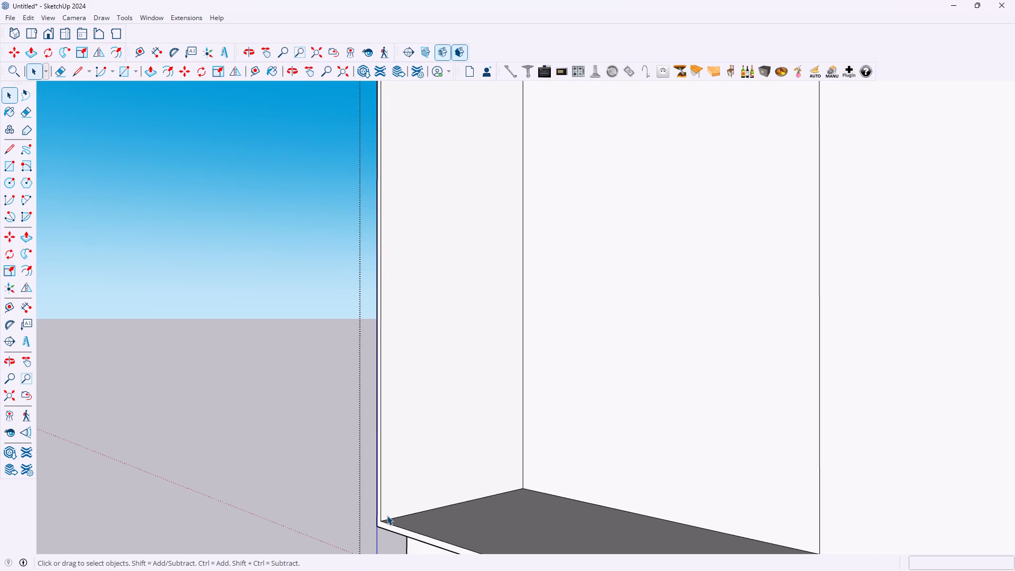
Copy the four inner edges of the cabinet's front opening 36mm back into the cabinet along its depth.
{"action": "left_click", "coordinate": [381, 510]}
{"action": "scroll", "coordinate": [542, 465], "scroll_direction": "down", "scroll_amount": 6}
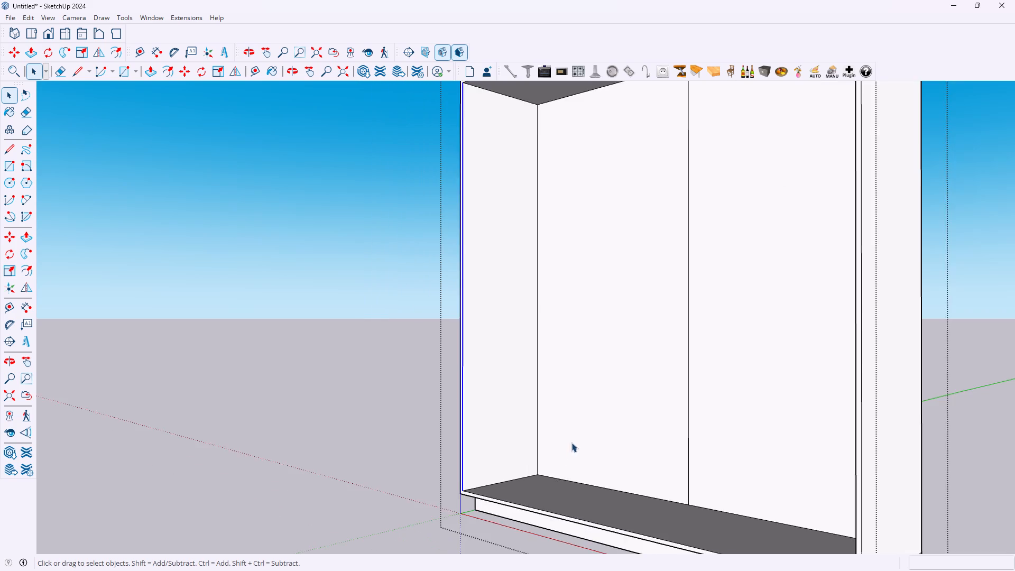
{"action": "scroll", "coordinate": [575, 451], "scroll_direction": "down", "scroll_amount": 2}
{"action": "scroll", "coordinate": [593, 484], "scroll_direction": "up", "scroll_amount": 4}
{"action": "scroll", "coordinate": [556, 517], "scroll_direction": "up", "scroll_amount": 5}
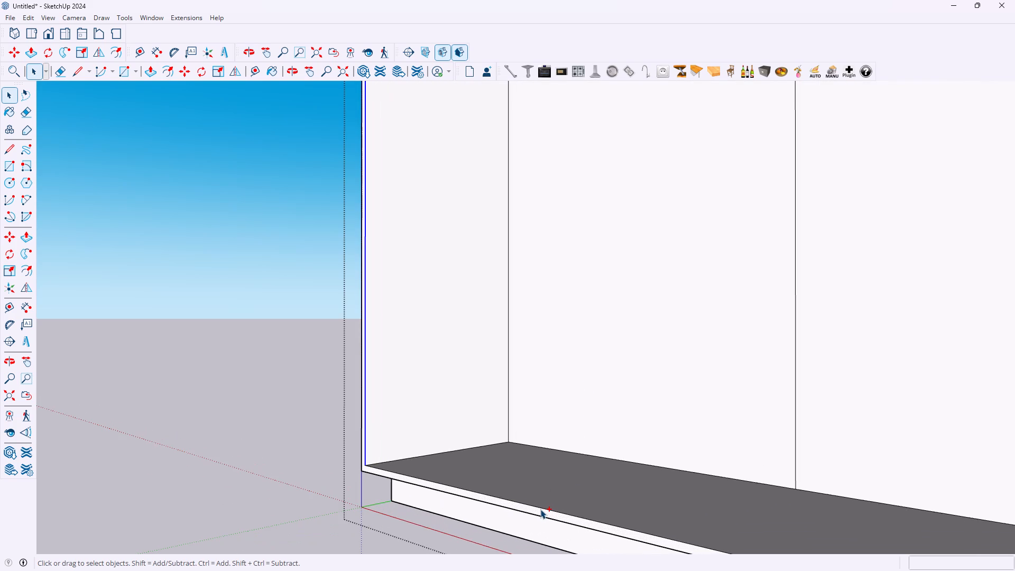
{"action": "left_click", "coordinate": [541, 509], "text": "ctrl"}
{"action": "scroll", "coordinate": [558, 503], "scroll_direction": "down", "scroll_amount": 12}
{"action": "scroll", "coordinate": [748, 437], "scroll_direction": "up", "scroll_amount": 5}
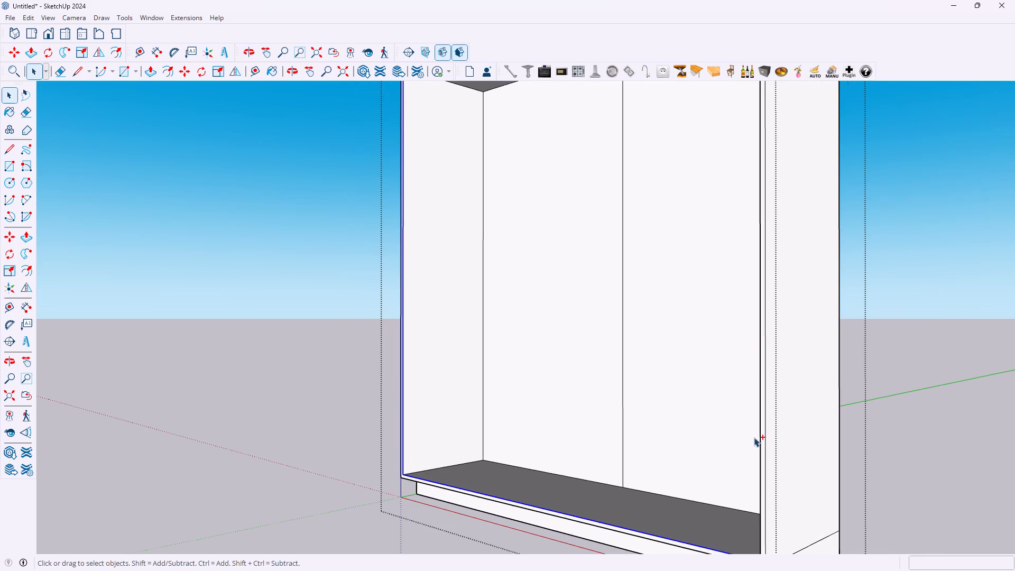
{"action": "left_click", "coordinate": [759, 436], "text": "ctrl"}
{"action": "left_click", "coordinate": [730, 436], "text": "ctrl"}
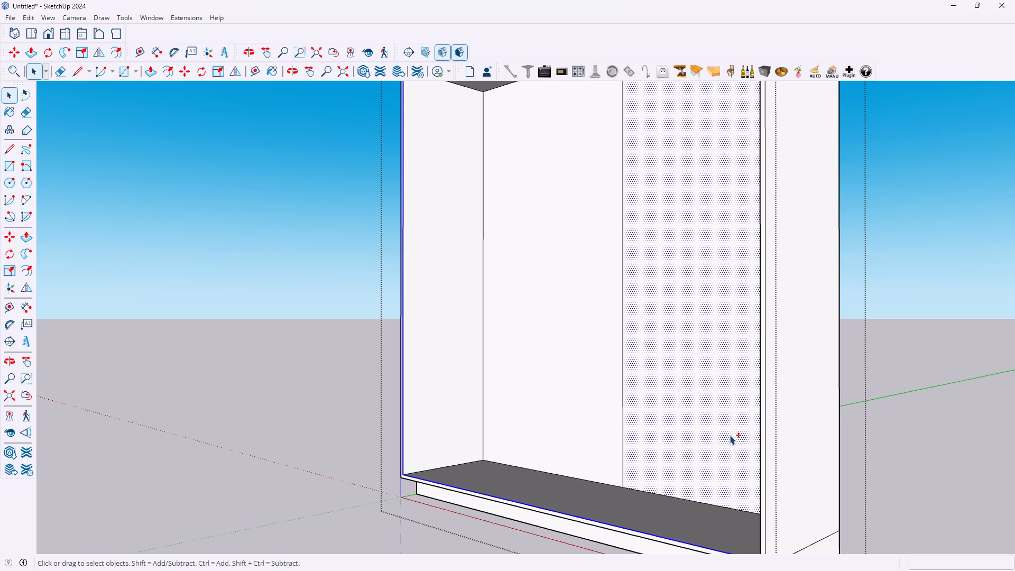
{"action": "left_click", "coordinate": [731, 435], "text": "shift"}
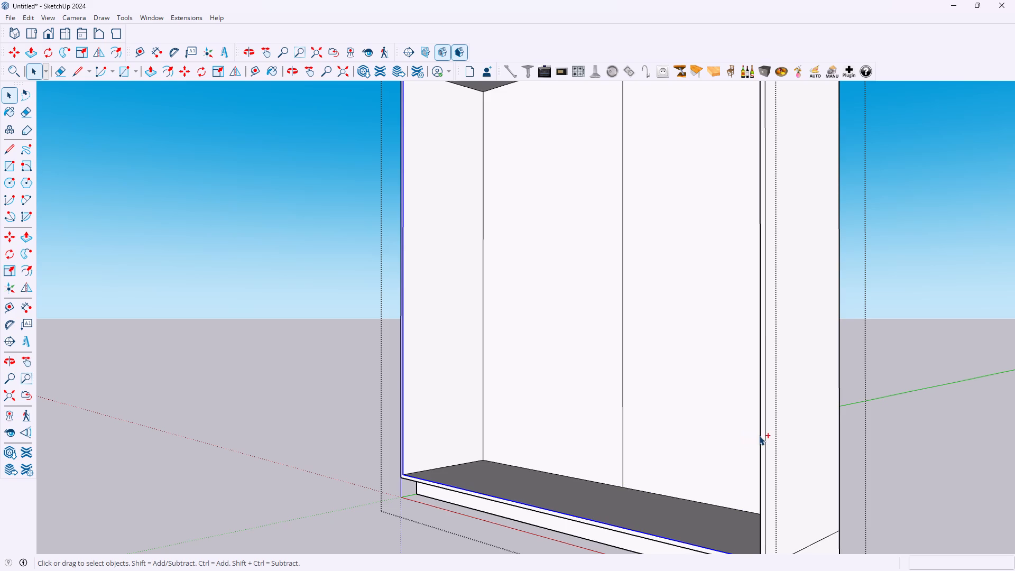
{"action": "left_click", "coordinate": [760, 436], "text": "ctrl"}
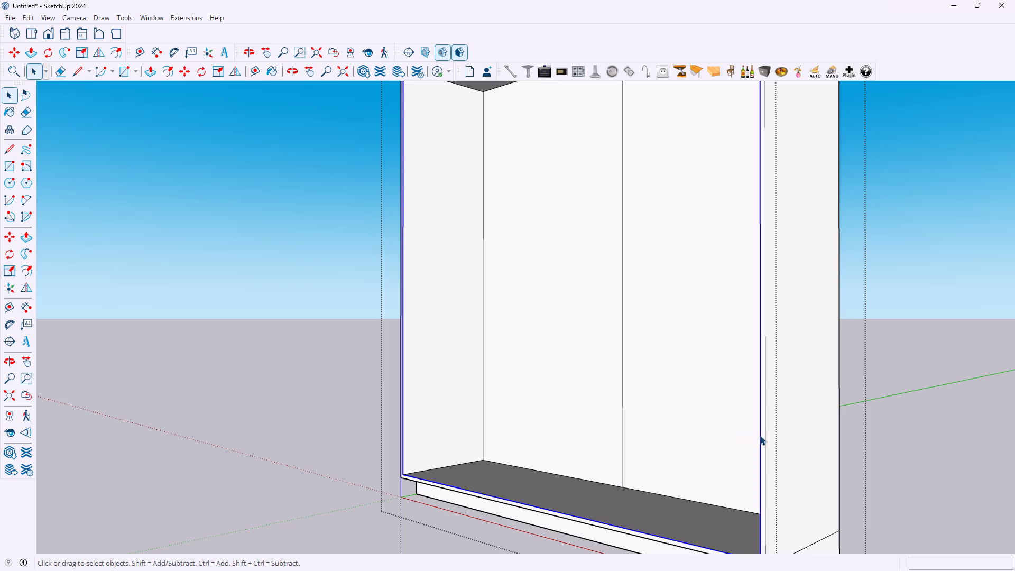
{"action": "scroll", "coordinate": [761, 436], "scroll_direction": "down", "scroll_amount": 6}
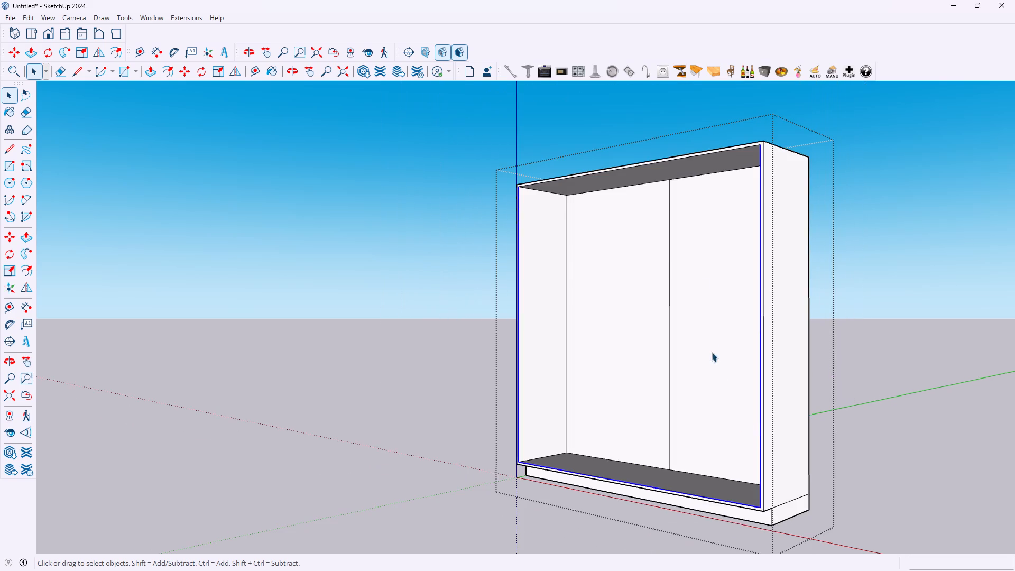
{"action": "scroll", "coordinate": [658, 195], "scroll_direction": "up", "scroll_amount": 4}
{"action": "scroll", "coordinate": [595, 150], "scroll_direction": "up", "scroll_amount": 8}
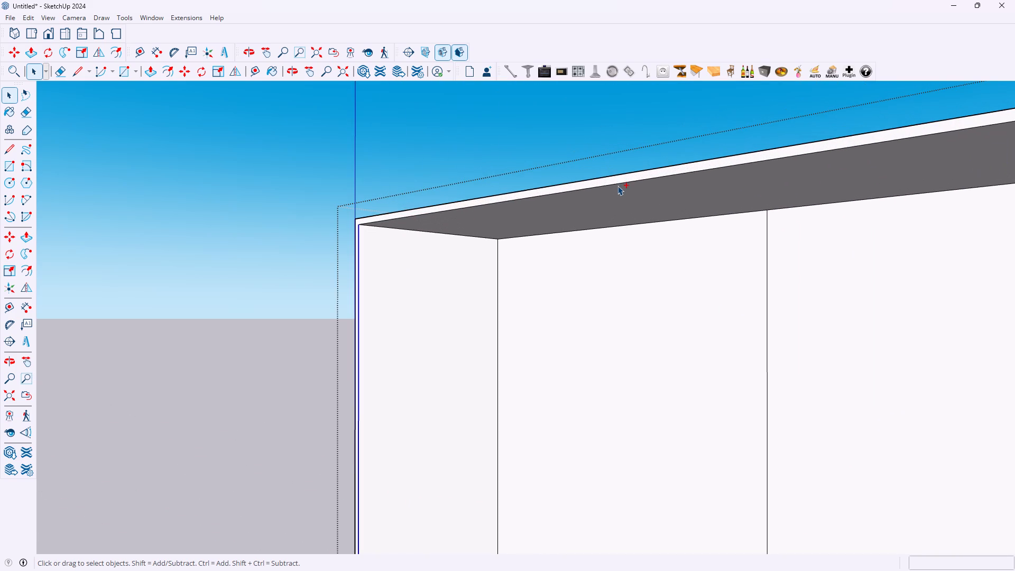
{"action": "left_click", "coordinate": [620, 185], "text": "ctrl"}
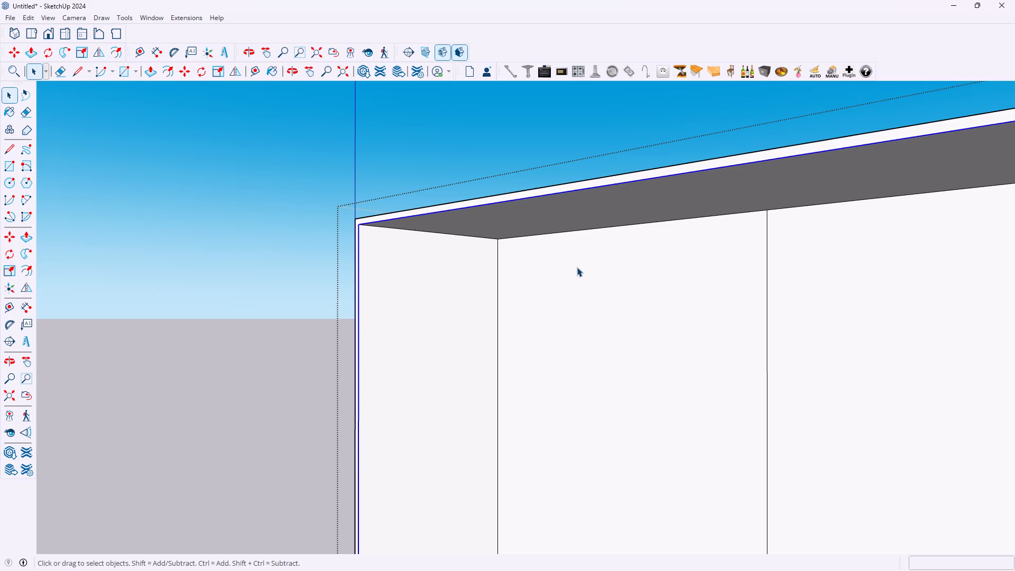
{"action": "key", "text": "m"}
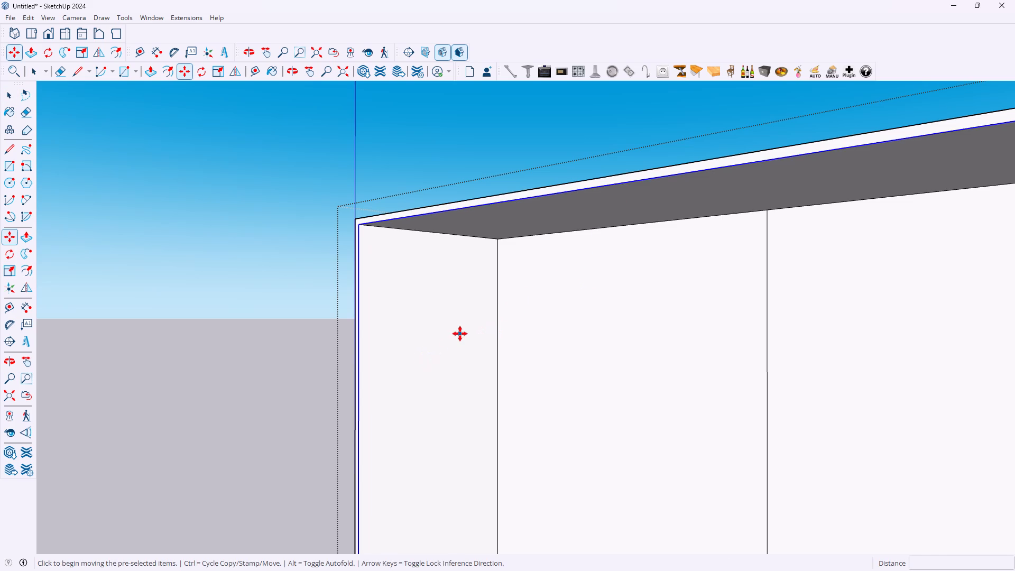
{"action": "scroll", "coordinate": [460, 334], "scroll_direction": "down", "scroll_amount": 4}
{"action": "scroll", "coordinate": [450, 448], "scroll_direction": "down", "scroll_amount": 13}
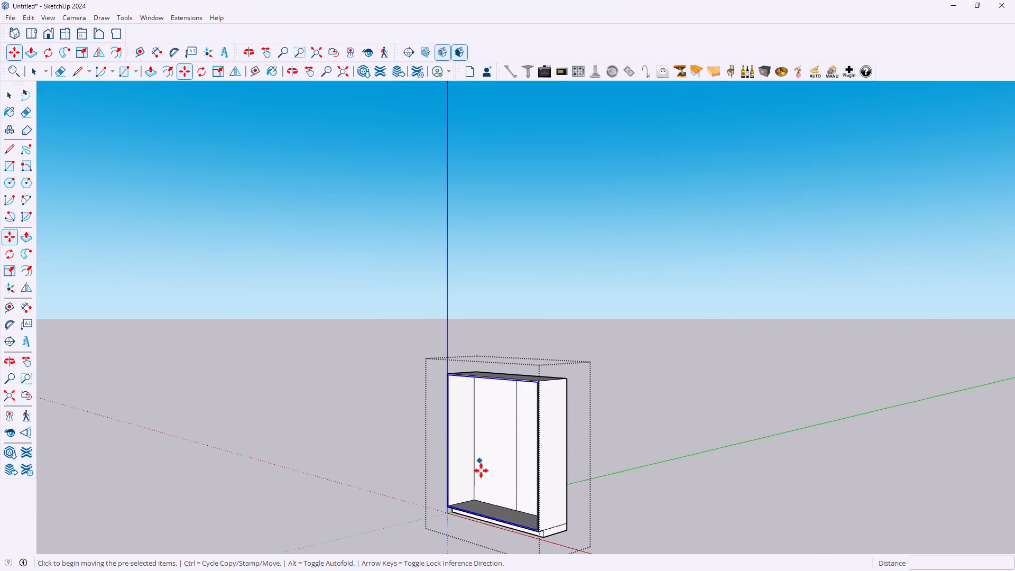
{"action": "scroll", "coordinate": [481, 485], "scroll_direction": "up", "scroll_amount": 11}
{"action": "scroll", "coordinate": [454, 519], "scroll_direction": "up", "scroll_amount": 12}
{"action": "scroll", "coordinate": [333, 497], "scroll_direction": "up", "scroll_amount": 3}
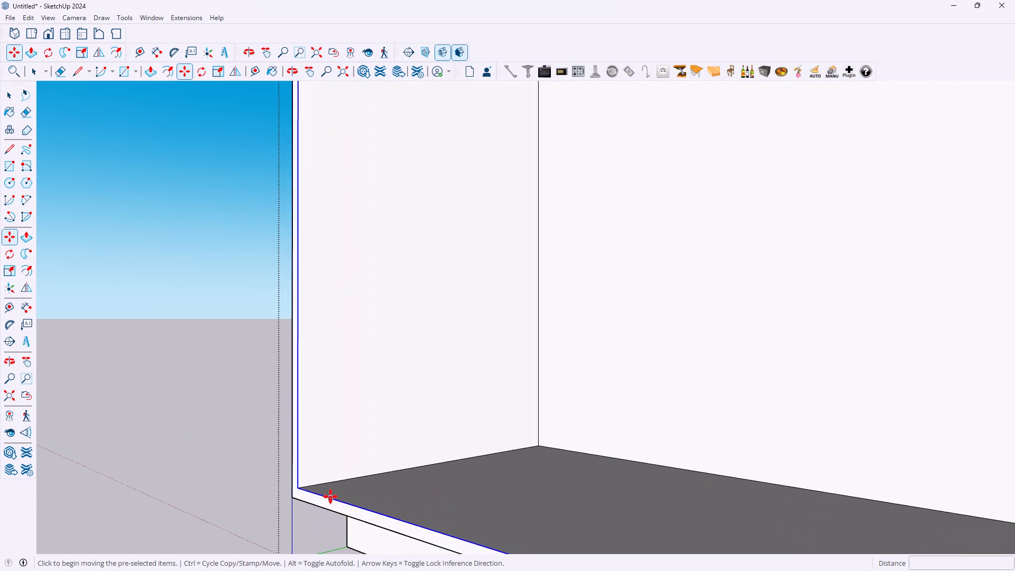
{"action": "scroll", "coordinate": [330, 496], "scroll_direction": "up", "scroll_amount": 2}
{"action": "left_click", "coordinate": [282, 441]}
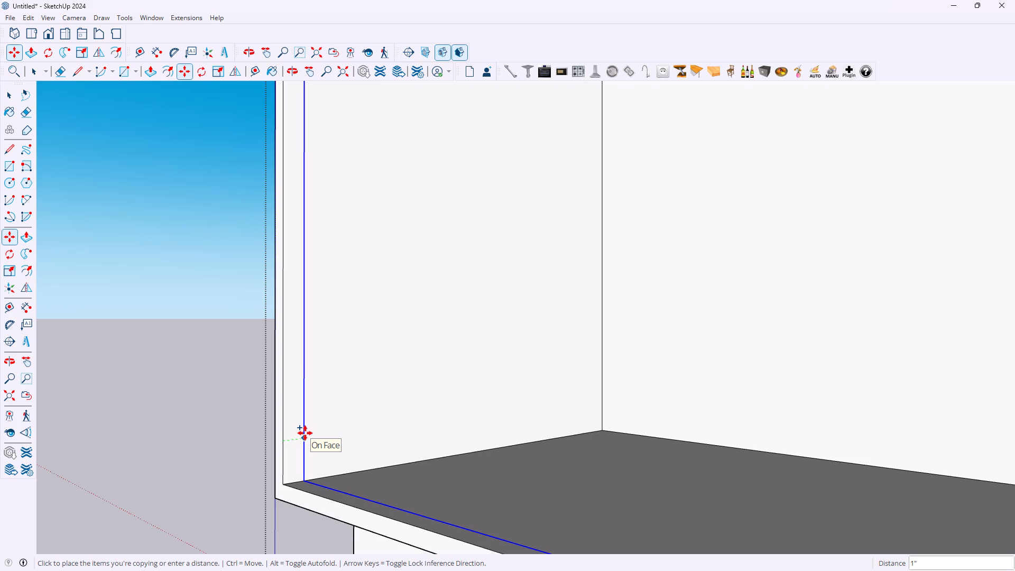
{"action": "type", "text": "36"}
{"action": "type", "text": "mm"}
{"action": "key", "text": "Return"}
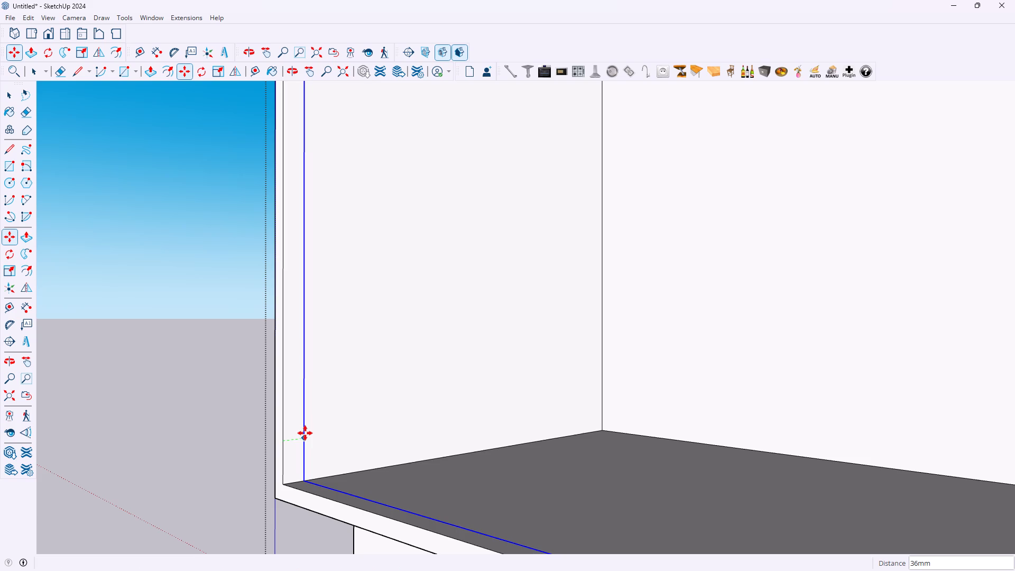
Measure the distance between the front opening's lower corner and the copied 36mm line with the Dimension tool.
{"action": "key", "text": "space"}
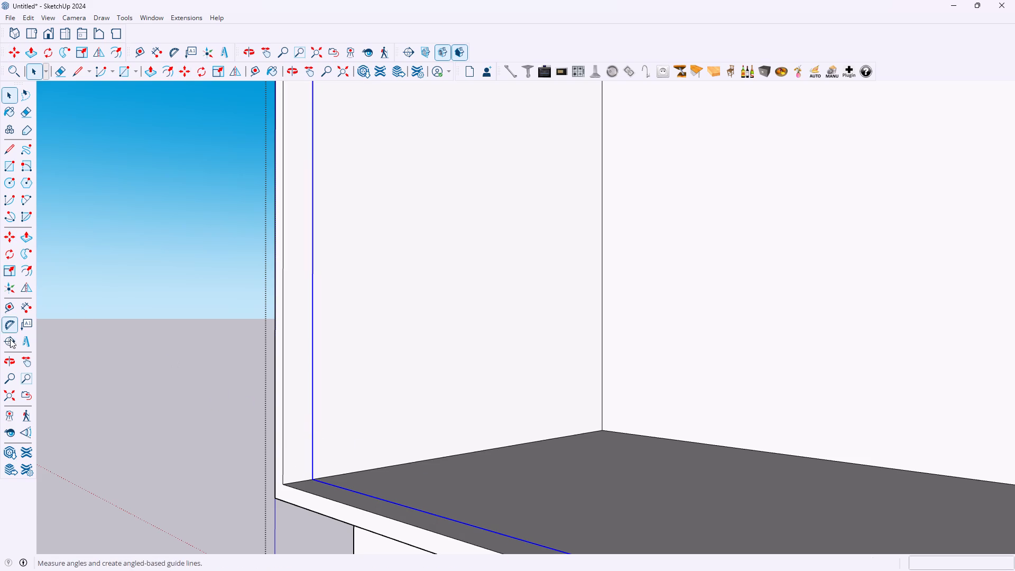
{"action": "left_click", "coordinate": [23, 314]}
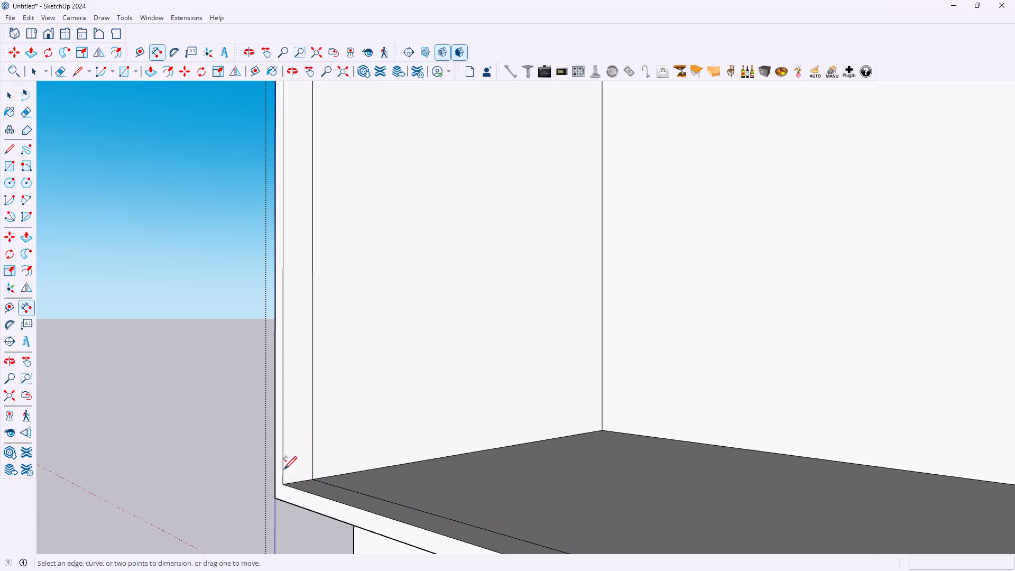
{"action": "left_click", "coordinate": [283, 481]}
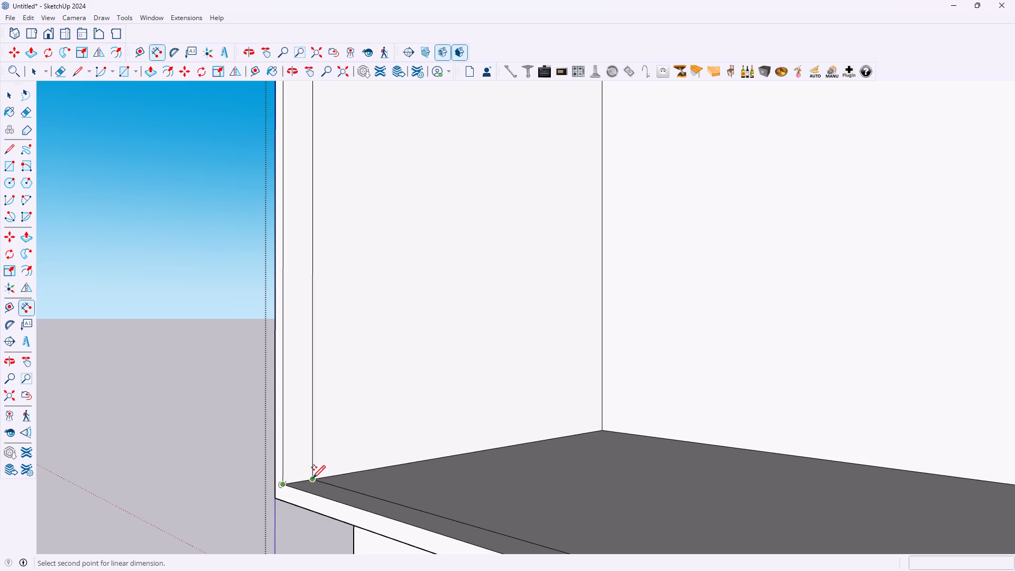
{"action": "left_click", "coordinate": [312, 477]}
{"action": "key", "text": "space"}
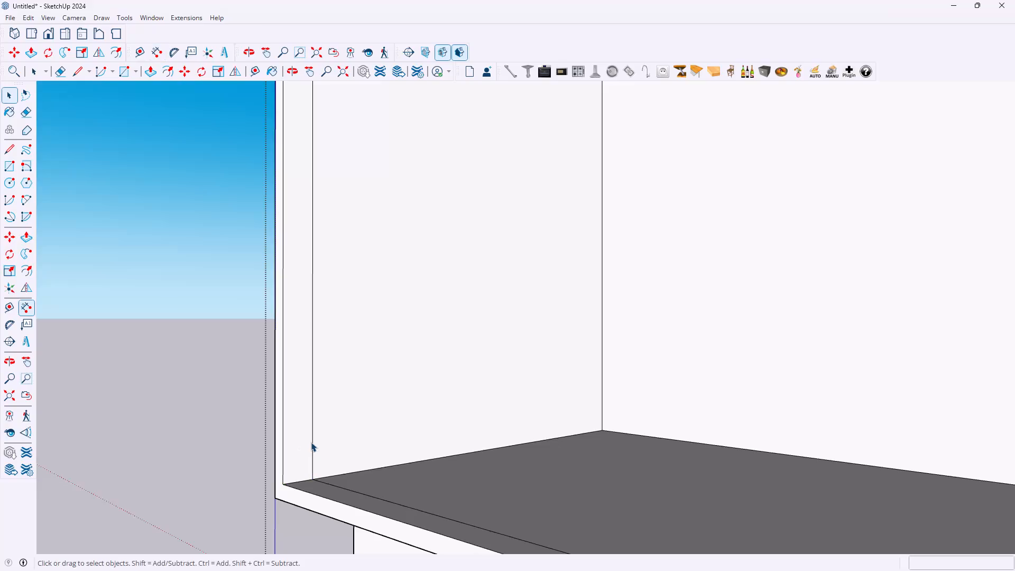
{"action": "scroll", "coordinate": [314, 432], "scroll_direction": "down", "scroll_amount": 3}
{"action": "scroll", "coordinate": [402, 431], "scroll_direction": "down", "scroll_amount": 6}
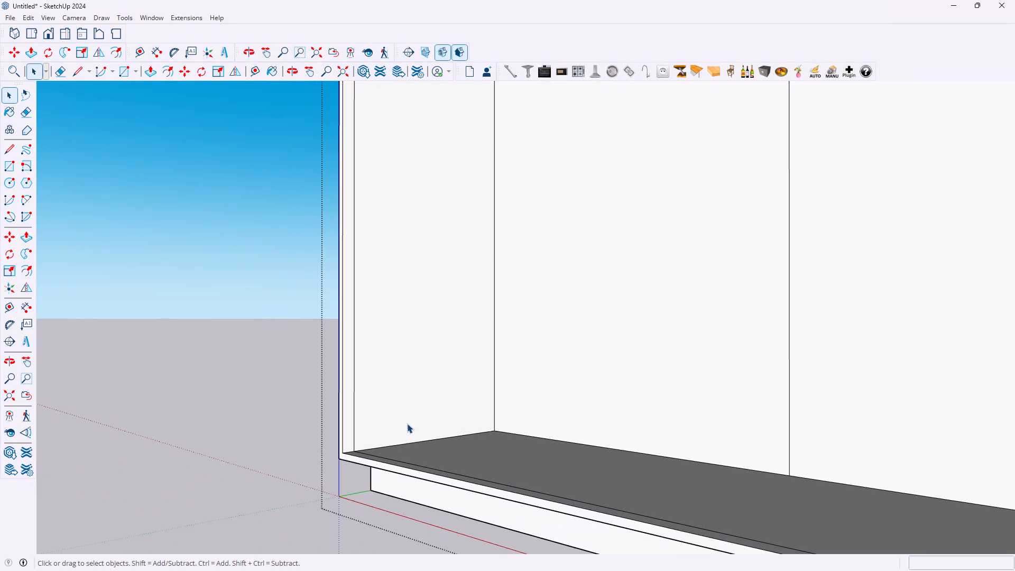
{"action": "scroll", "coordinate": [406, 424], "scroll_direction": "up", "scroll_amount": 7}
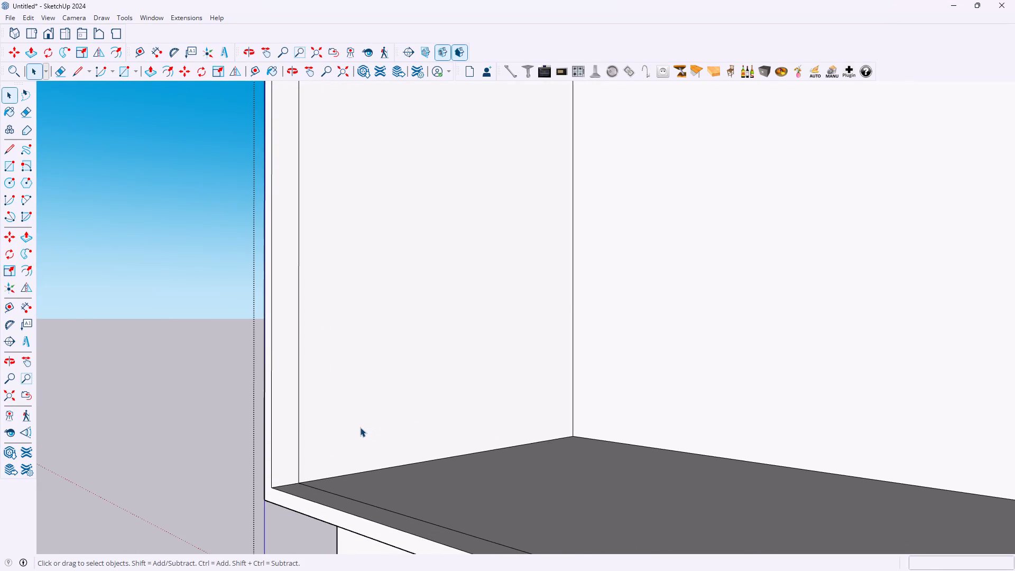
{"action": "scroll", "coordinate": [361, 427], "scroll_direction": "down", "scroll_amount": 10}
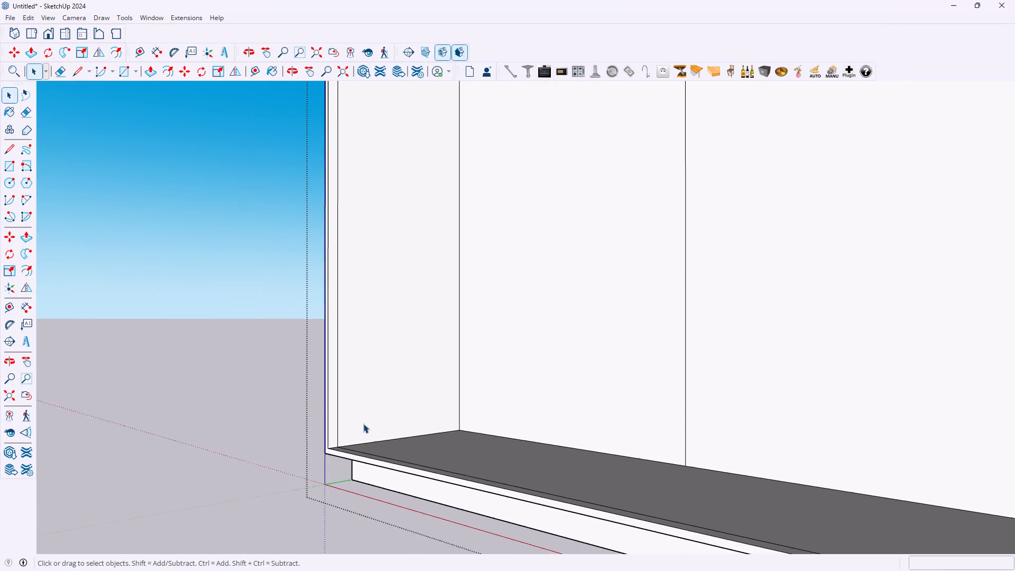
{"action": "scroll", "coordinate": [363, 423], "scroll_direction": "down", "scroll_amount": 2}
Copy the four inner edges of the cabinet's front opening 18mm back into the cabinet along its depth.
{"action": "scroll", "coordinate": [333, 427], "scroll_direction": "up", "scroll_amount": 8}
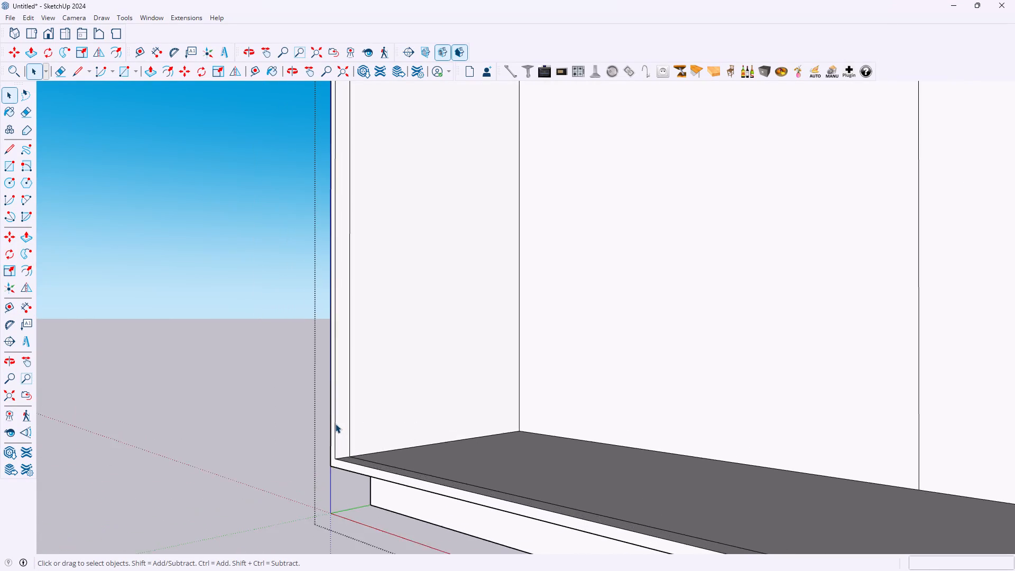
{"action": "scroll", "coordinate": [335, 423], "scroll_direction": "up", "scroll_amount": 3}
{"action": "left_click", "coordinate": [335, 423], "text": "ctrl"}
{"action": "scroll", "coordinate": [343, 422], "scroll_direction": "down", "scroll_amount": 7}
{"action": "scroll", "coordinate": [370, 445], "scroll_direction": "up", "scroll_amount": 3}
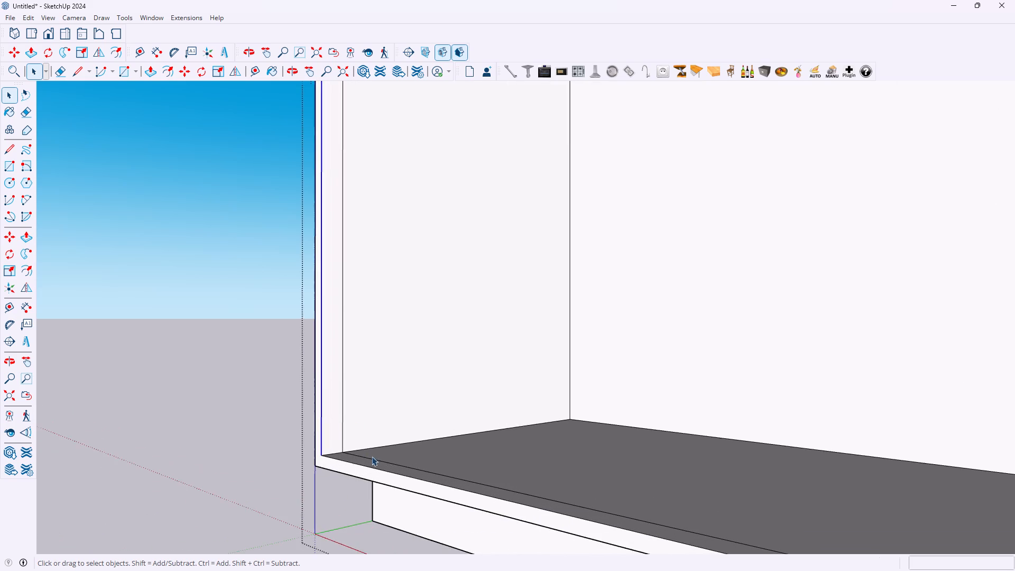
{"action": "scroll", "coordinate": [372, 456], "scroll_direction": "up", "scroll_amount": 8}
{"action": "left_click", "coordinate": [356, 474], "text": "ctrl"}
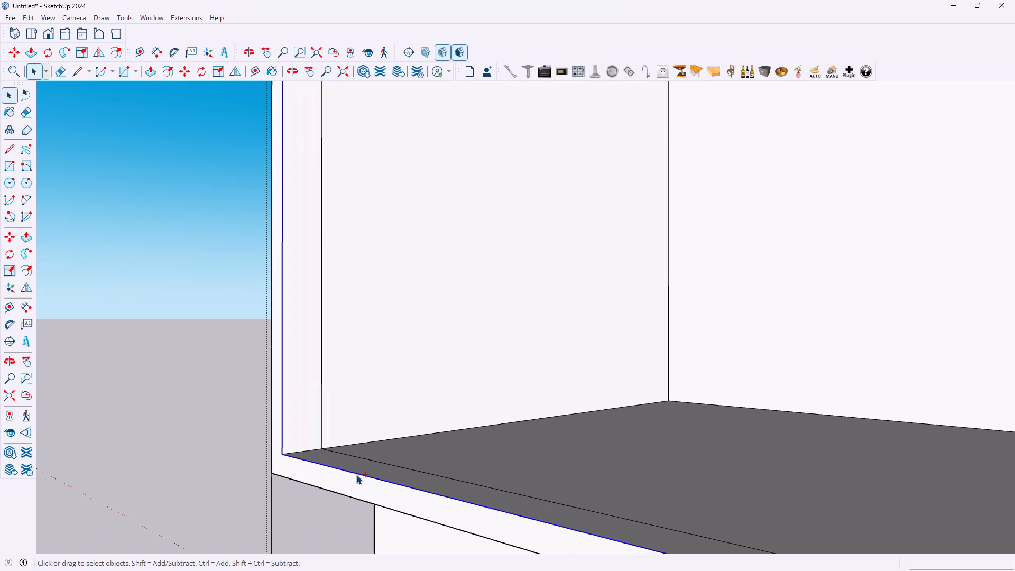
{"action": "scroll", "coordinate": [364, 455], "scroll_direction": "down", "scroll_amount": 15}
{"action": "scroll", "coordinate": [412, 410], "scroll_direction": "up", "scroll_amount": 1}
{"action": "scroll", "coordinate": [412, 410], "scroll_direction": "down", "scroll_amount": 13}
{"action": "scroll", "coordinate": [511, 391], "scroll_direction": "up", "scroll_amount": 9}
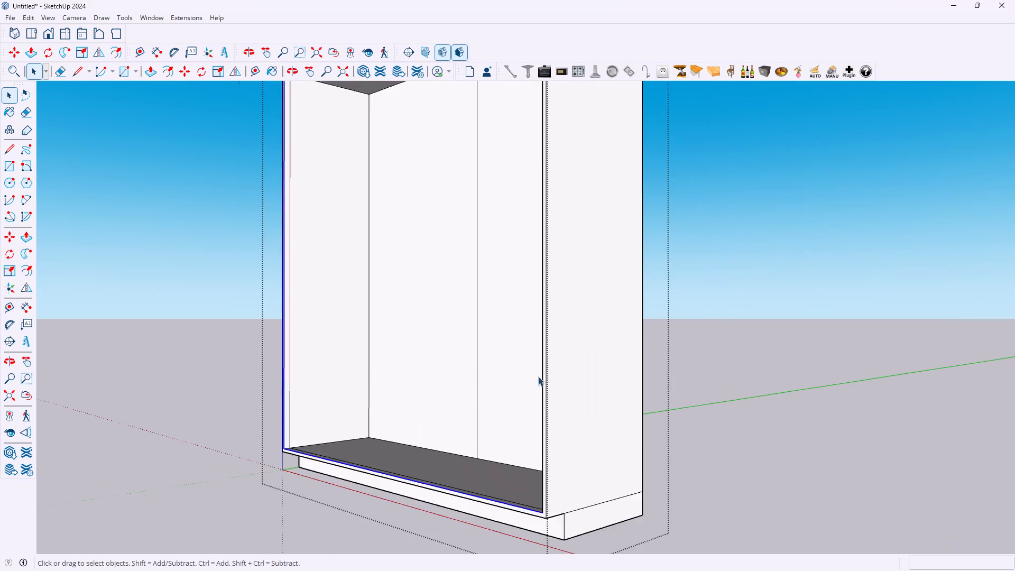
{"action": "scroll", "coordinate": [538, 376], "scroll_direction": "up", "scroll_amount": 10}
{"action": "left_click", "coordinate": [571, 381], "text": "ctrl"}
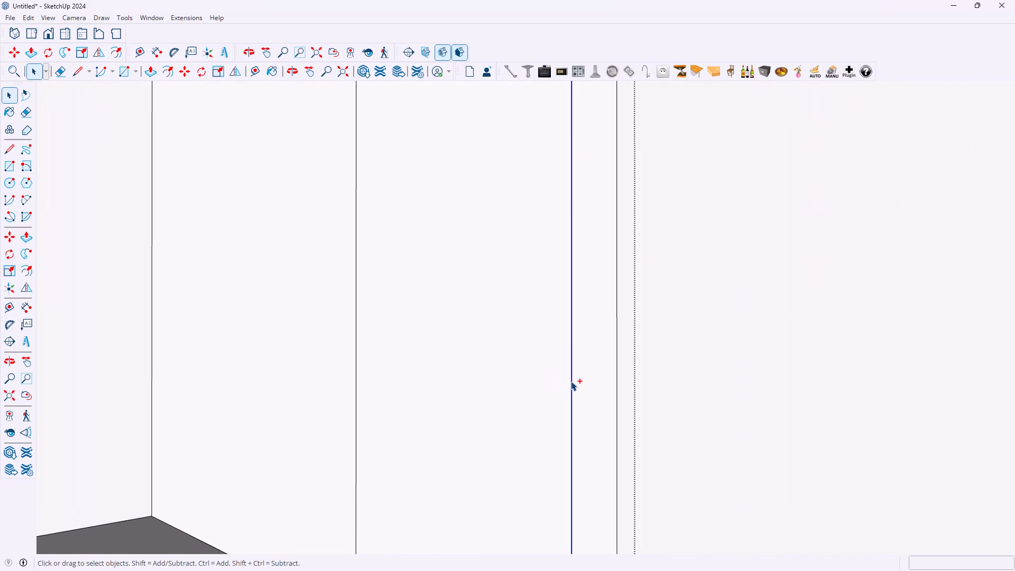
{"action": "scroll", "coordinate": [533, 383], "scroll_direction": "down", "scroll_amount": 15}
{"action": "scroll", "coordinate": [320, 110], "scroll_direction": "up", "scroll_amount": 2}
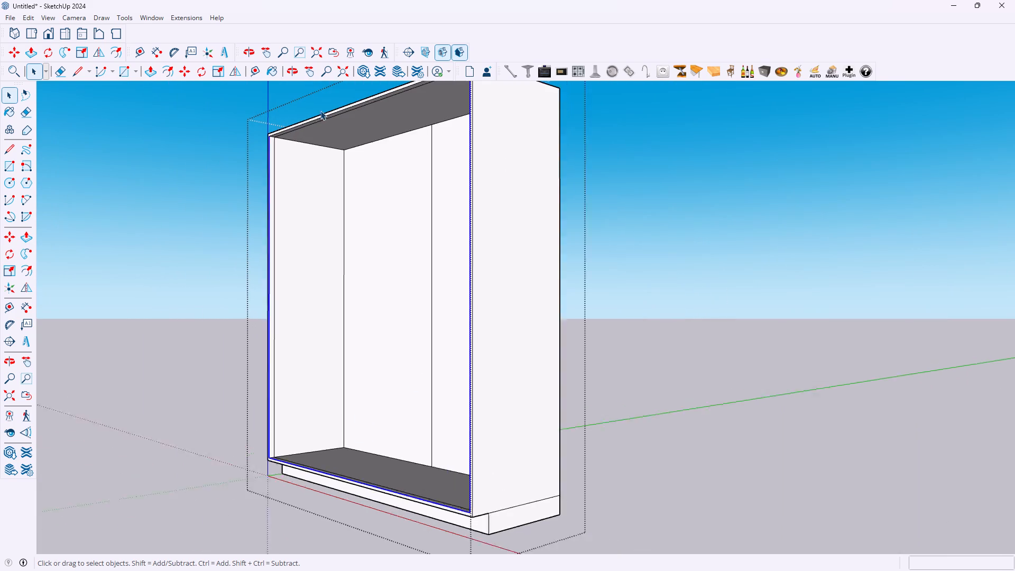
{"action": "scroll", "coordinate": [320, 110], "scroll_direction": "up", "scroll_amount": 17}
{"action": "left_click", "coordinate": [300, 144], "text": "ctrl"}
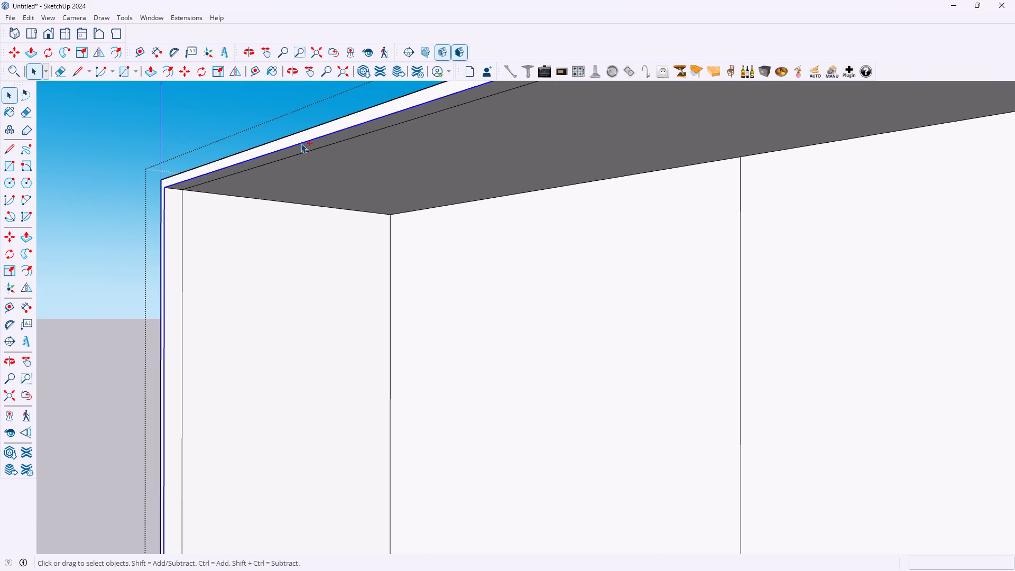
{"action": "scroll", "coordinate": [300, 246], "scroll_direction": "down", "scroll_amount": 13}
{"action": "scroll", "coordinate": [272, 373], "scroll_direction": "down", "scroll_amount": 5}
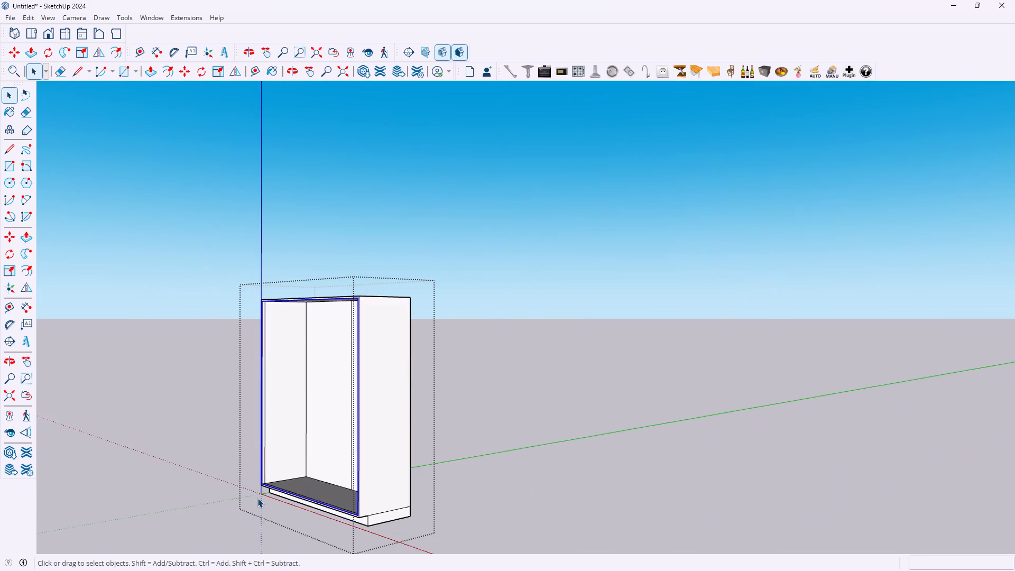
{"action": "scroll", "coordinate": [259, 498], "scroll_direction": "up", "scroll_amount": 18}
{"action": "scroll", "coordinate": [271, 481], "scroll_direction": "down", "scroll_amount": 10}
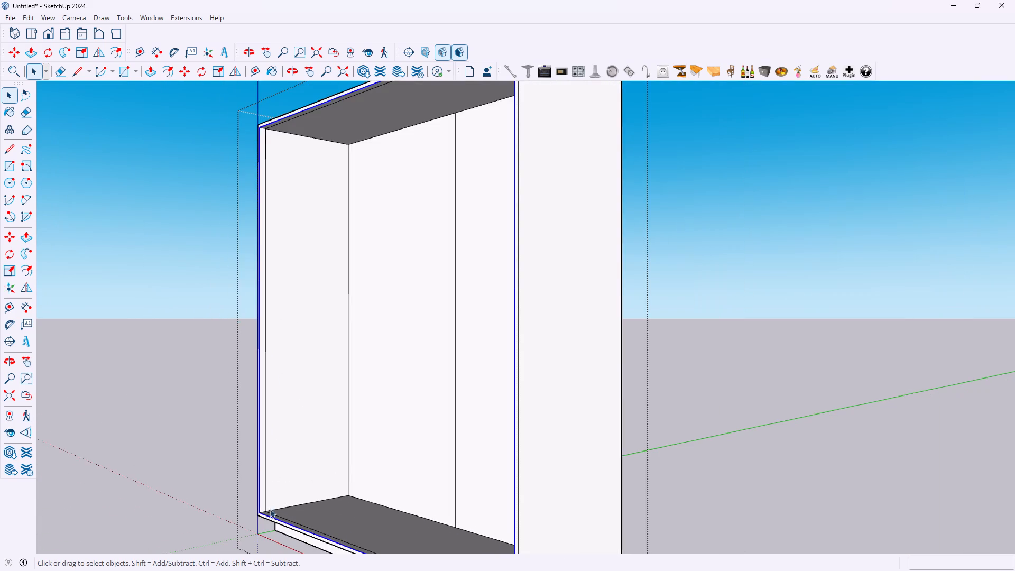
{"action": "scroll", "coordinate": [270, 529], "scroll_direction": "up", "scroll_amount": 11}
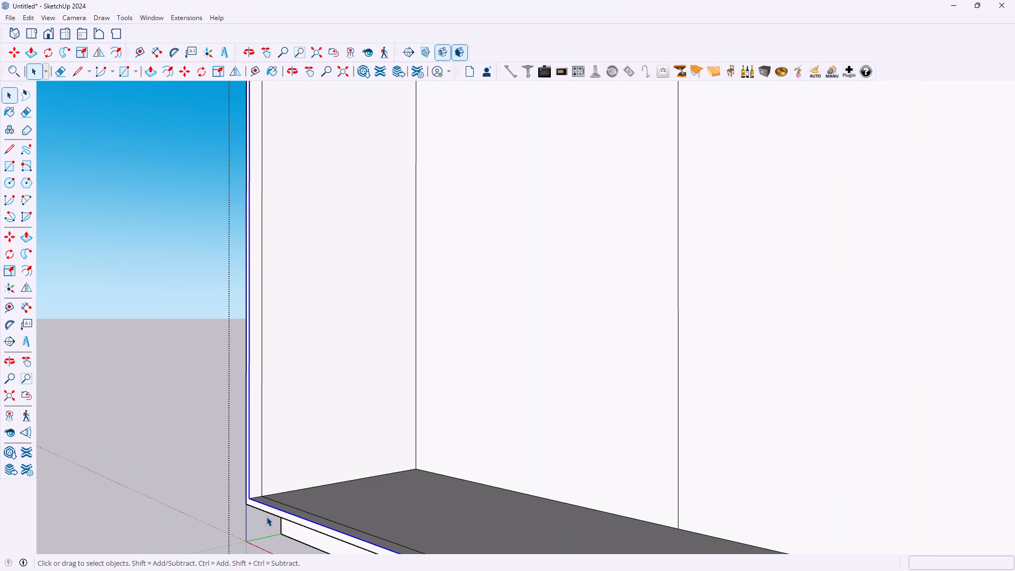
{"action": "key", "text": "m"}
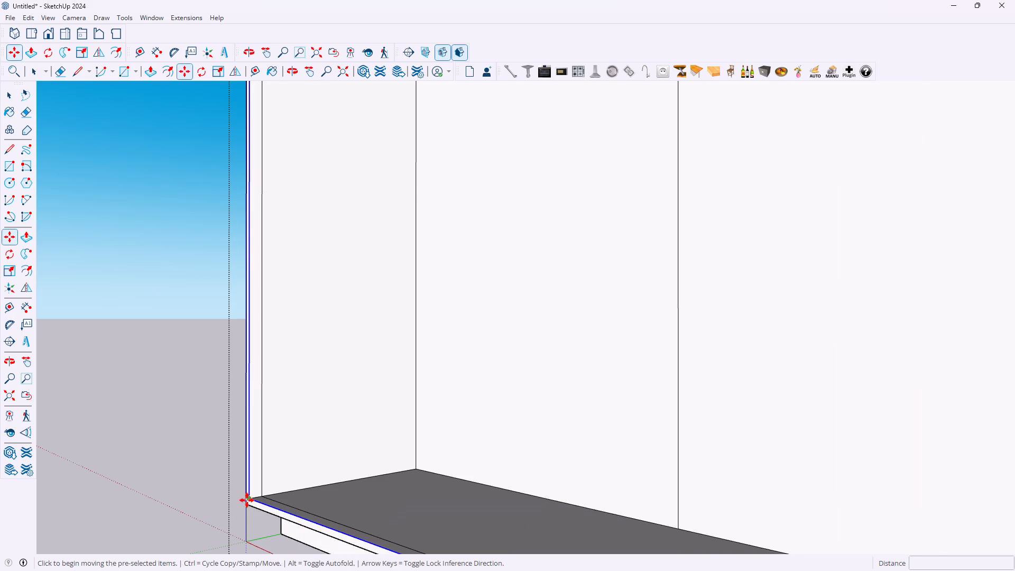
{"action": "left_click", "coordinate": [251, 499]}
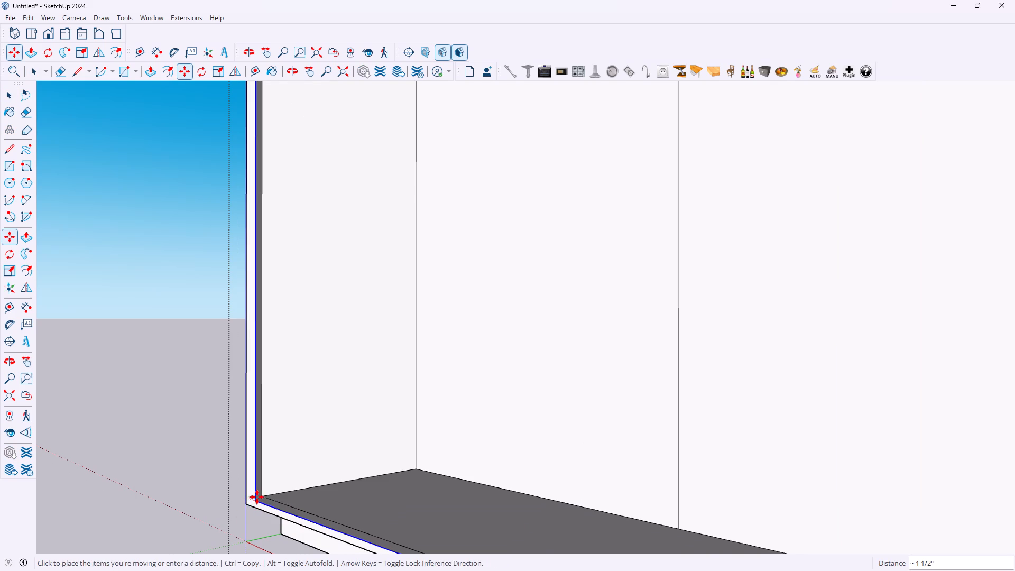
{"action": "scroll", "coordinate": [257, 497], "scroll_direction": "up", "scroll_amount": 16}
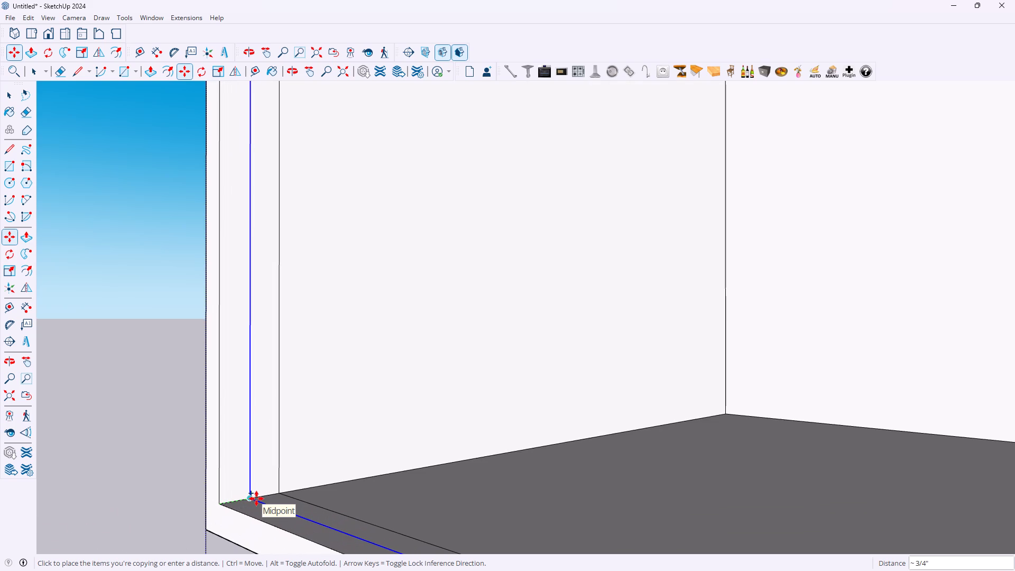
{"action": "type", "text": "18mm"}
{"action": "key", "text": "Return"}
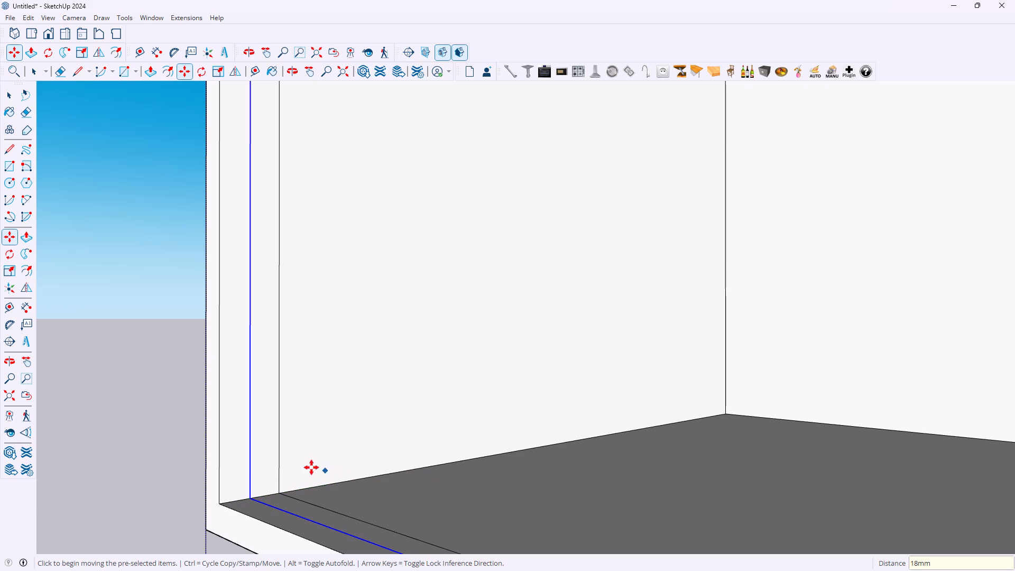
{"action": "key", "text": "space"}
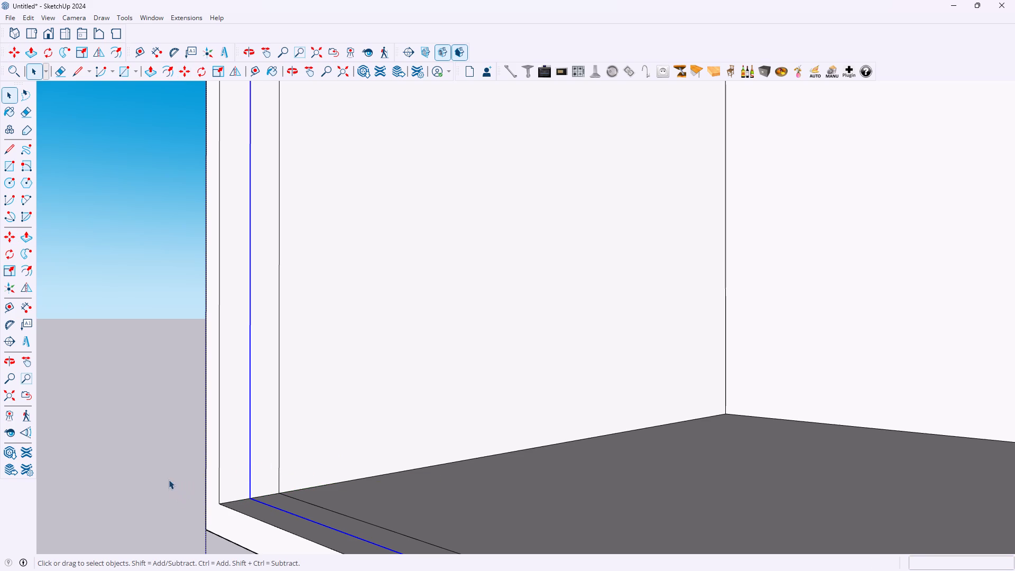
Measure the gap from the opening's front edge to the 18mm line, and from that line to the 36mm line.
{"action": "scroll", "coordinate": [219, 494], "scroll_direction": "up", "scroll_amount": 6}
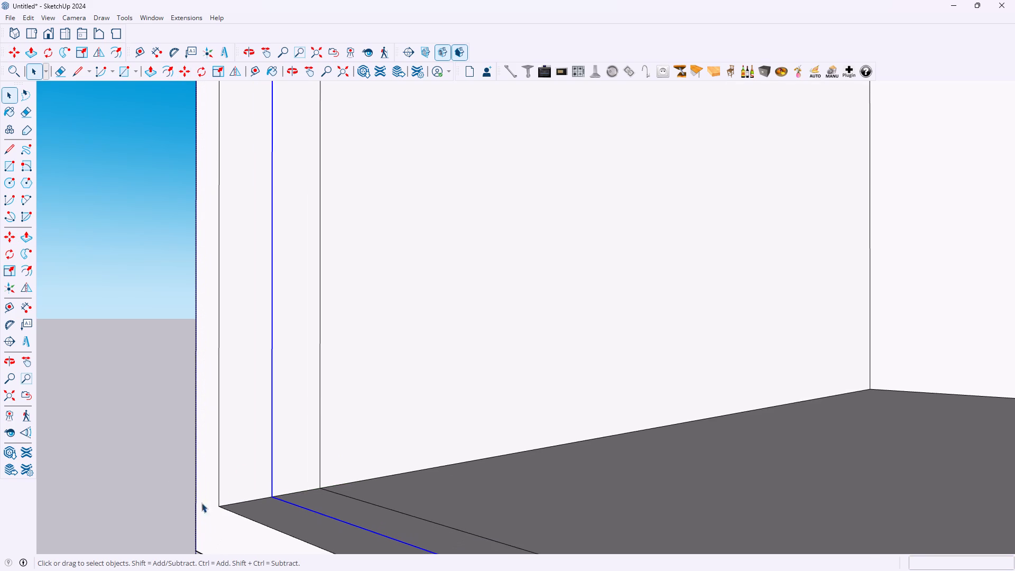
{"action": "left_click", "coordinate": [25, 311]}
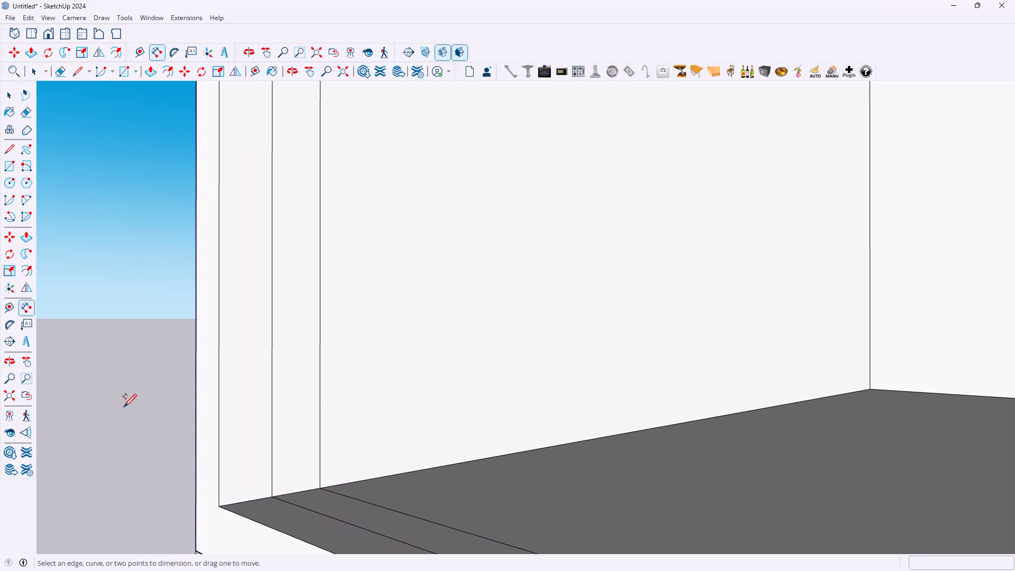
{"action": "left_click", "coordinate": [222, 503]}
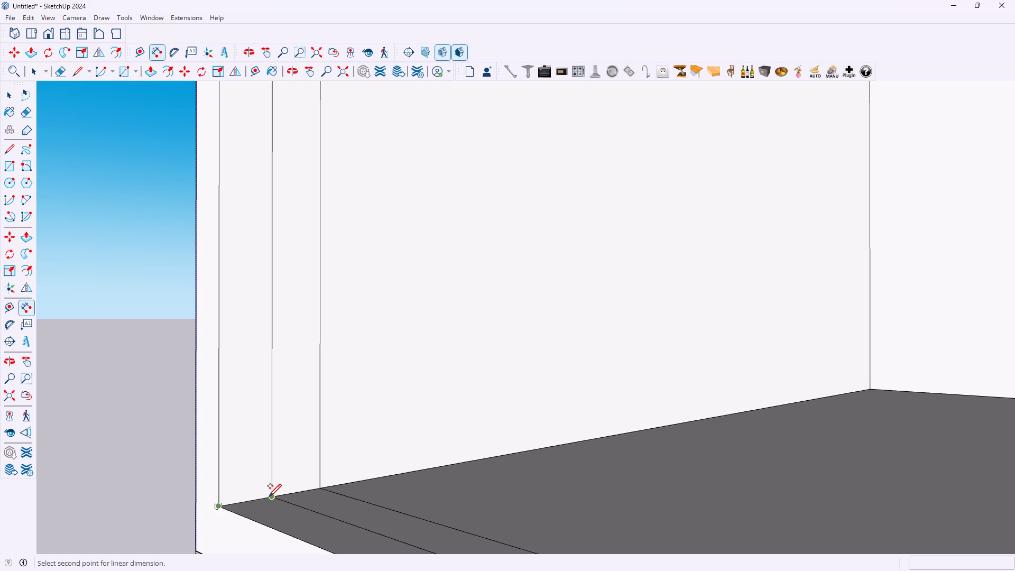
{"action": "left_click", "coordinate": [273, 497]}
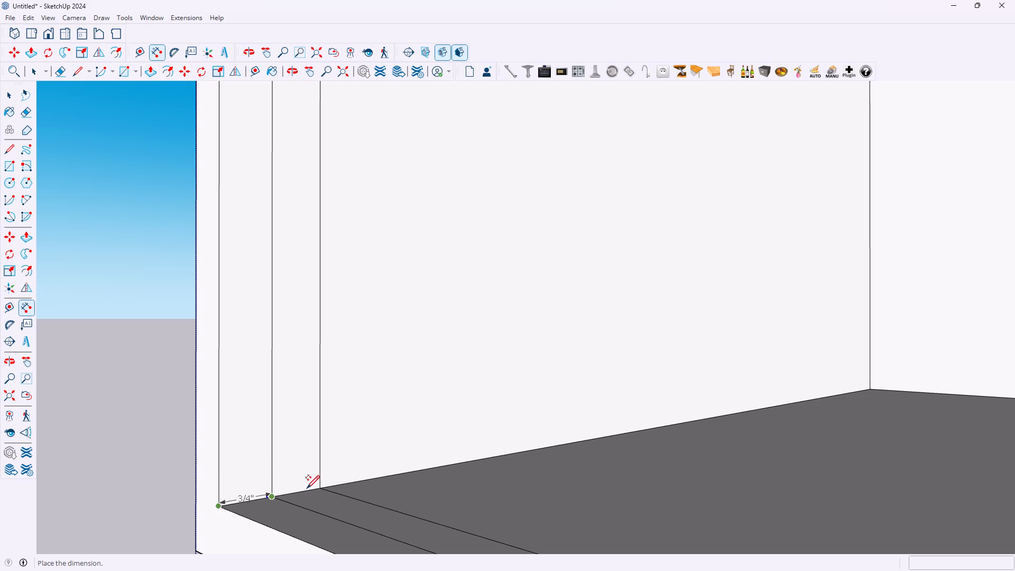
{"action": "key", "text": "space"}
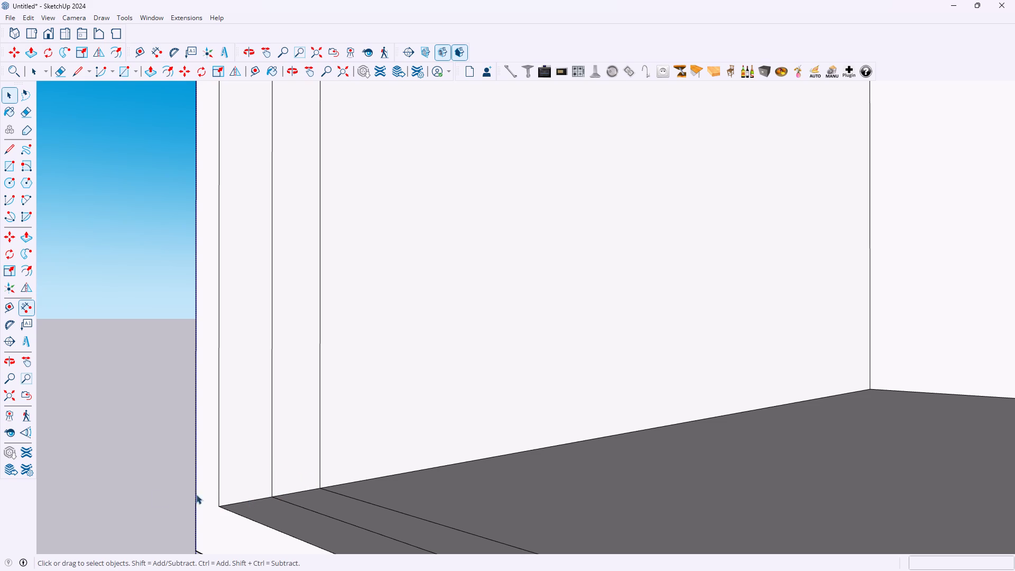
{"action": "left_click", "coordinate": [29, 308]}
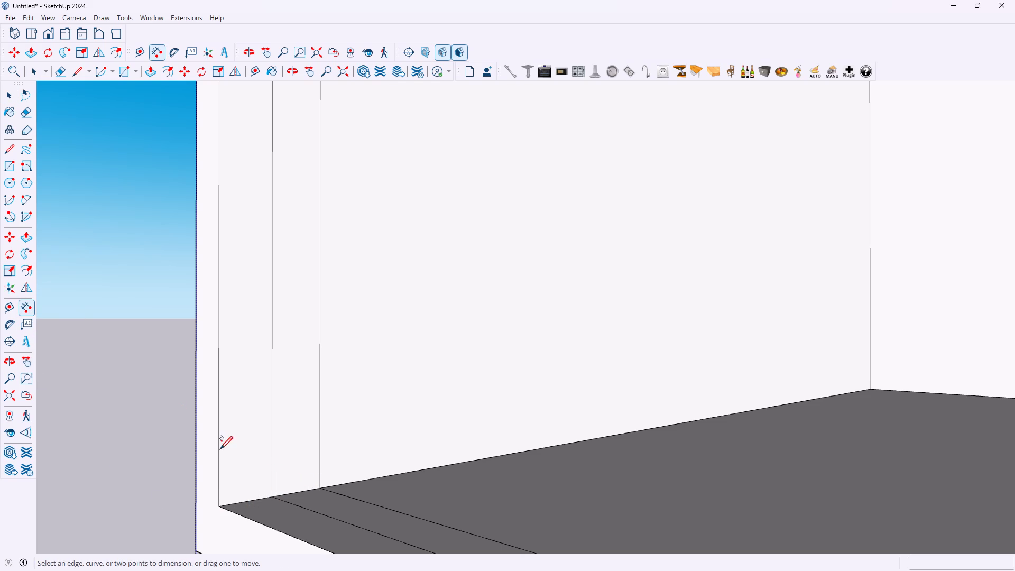
{"action": "left_click", "coordinate": [274, 494]}
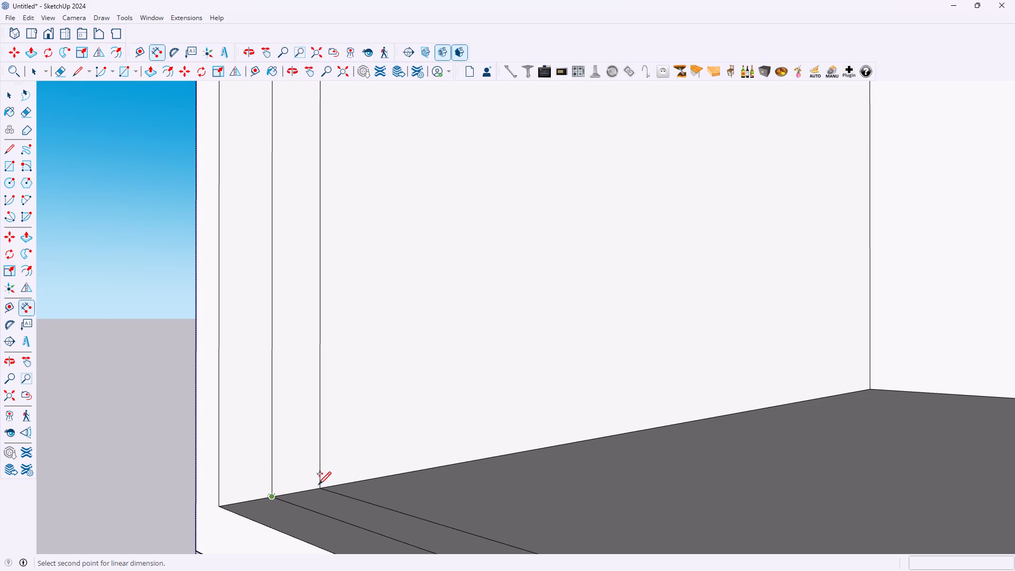
{"action": "left_click", "coordinate": [321, 485]}
{"action": "key", "text": "space"}
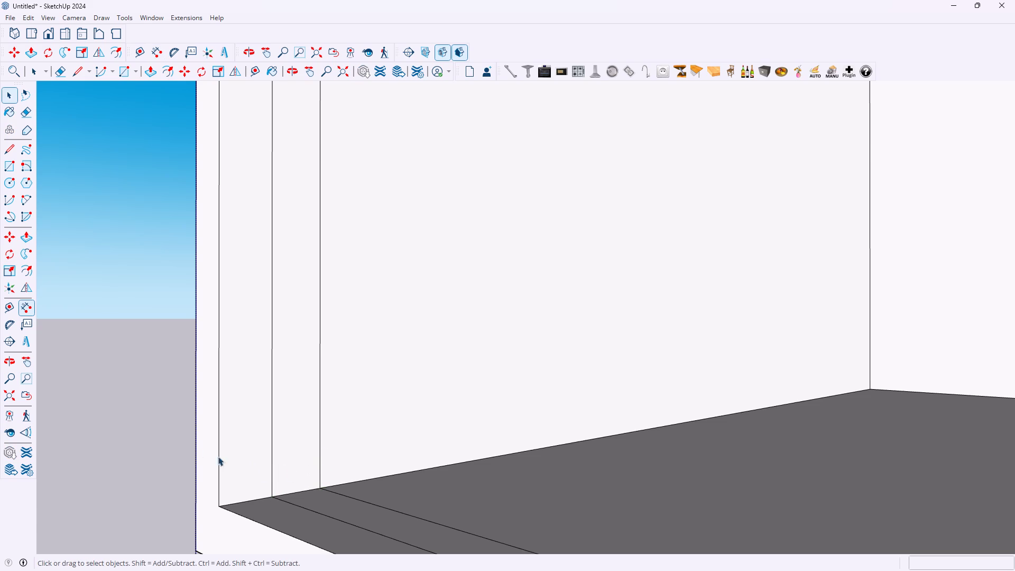
Examine the whole cabinet from the front, checking its opening, inner sides and divided back face.
{"action": "scroll", "coordinate": [192, 443], "scroll_direction": "down", "scroll_amount": 20}
{"action": "scroll", "coordinate": [320, 426], "scroll_direction": "up", "scroll_amount": 1}
{"action": "scroll", "coordinate": [320, 426], "scroll_direction": "down", "scroll_amount": 7}
{"action": "scroll", "coordinate": [328, 425], "scroll_direction": "up", "scroll_amount": 1}
{"action": "scroll", "coordinate": [328, 425], "scroll_direction": "down", "scroll_amount": 8}
{"action": "scroll", "coordinate": [331, 422], "scroll_direction": "up", "scroll_amount": 1}
{"action": "scroll", "coordinate": [331, 422], "scroll_direction": "down", "scroll_amount": 6}
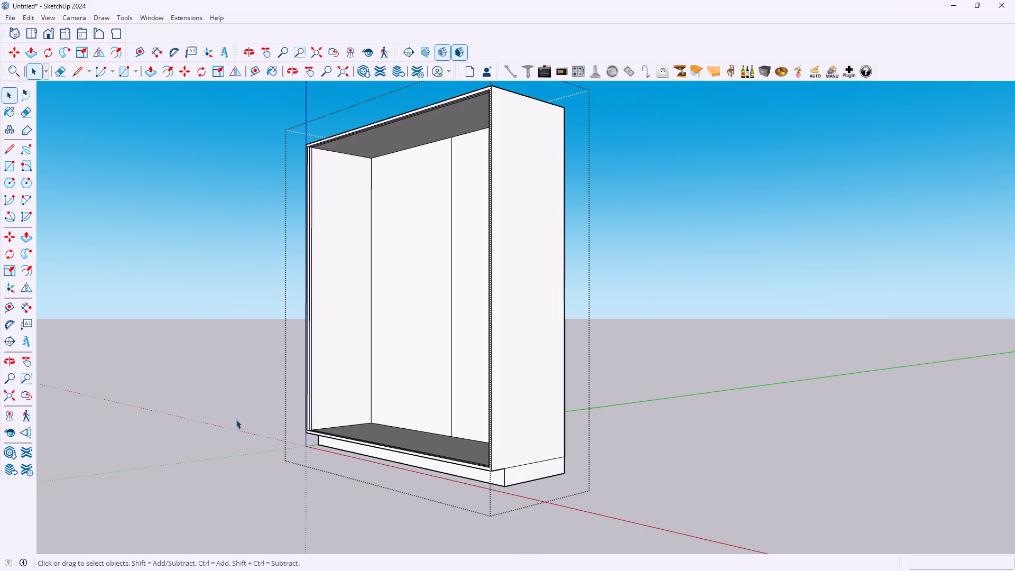
{"action": "middle_click_drag", "start_coordinate": [230, 419], "coordinate": [483, 432]}
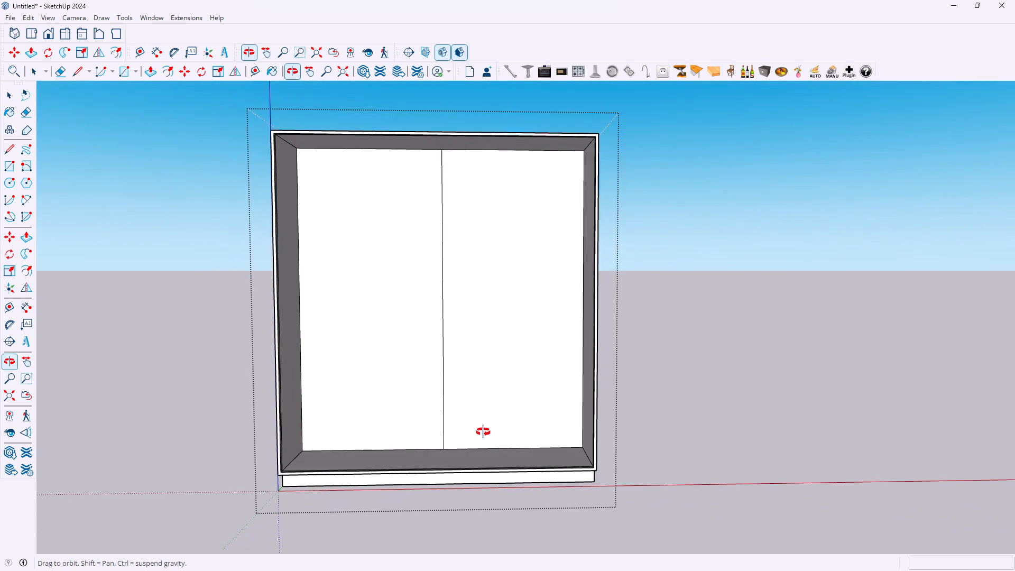
{"action": "middle_click_drag", "start_coordinate": [483, 432], "coordinate": [485, 429]}
{"action": "scroll", "coordinate": [432, 254], "scroll_direction": "up", "scroll_amount": 6}
{"action": "scroll", "coordinate": [437, 287], "scroll_direction": "down", "scroll_amount": 2}
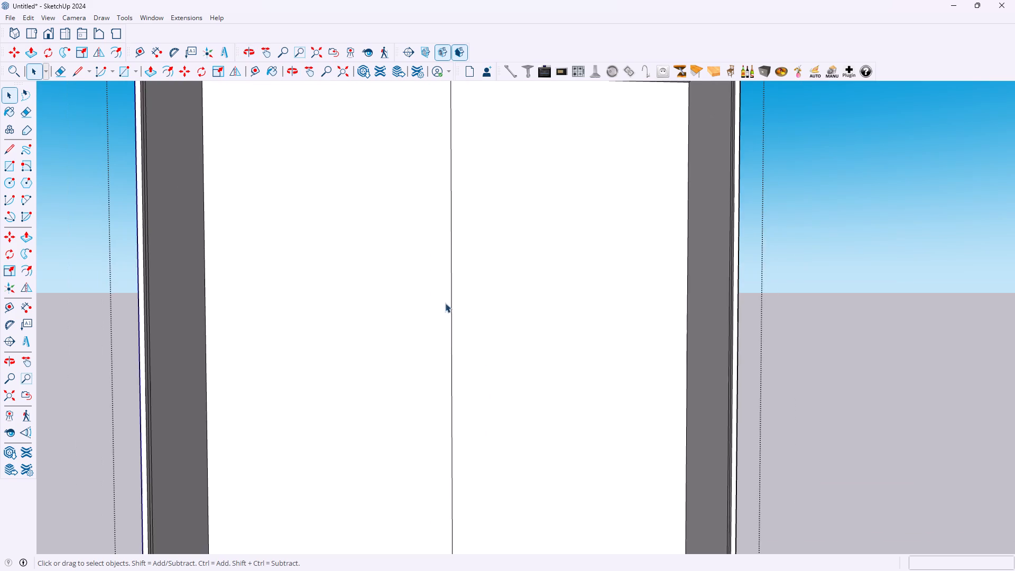
{"action": "scroll", "coordinate": [445, 303], "scroll_direction": "down", "scroll_amount": 4}
{"action": "scroll", "coordinate": [457, 306], "scroll_direction": "up", "scroll_amount": 7}
{"action": "scroll", "coordinate": [452, 308], "scroll_direction": "down", "scroll_amount": 7}
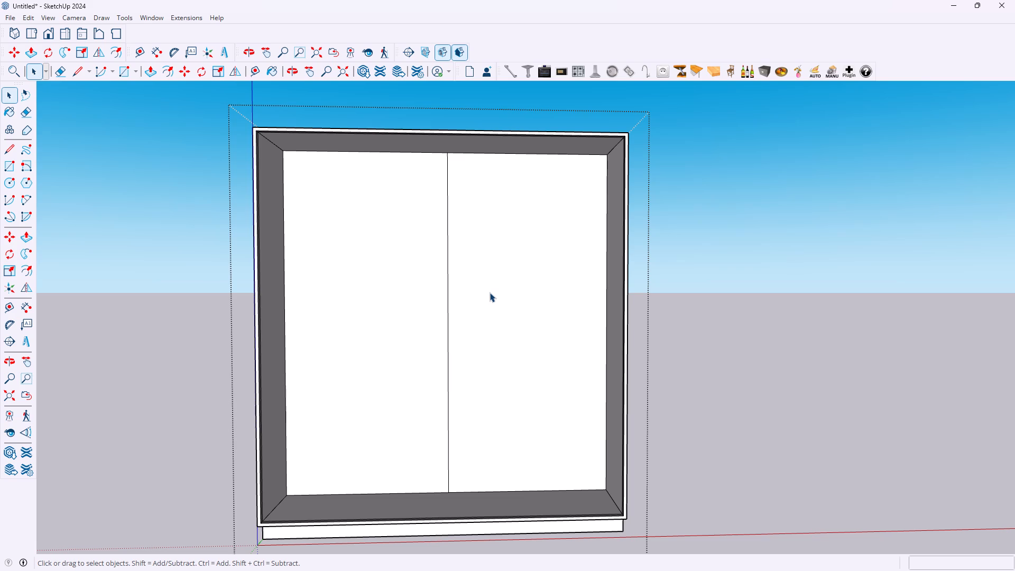
{"action": "scroll", "coordinate": [440, 199], "scroll_direction": "down", "scroll_amount": 1}
{"action": "middle_click_drag", "start_coordinate": [440, 199], "coordinate": [517, 204]}
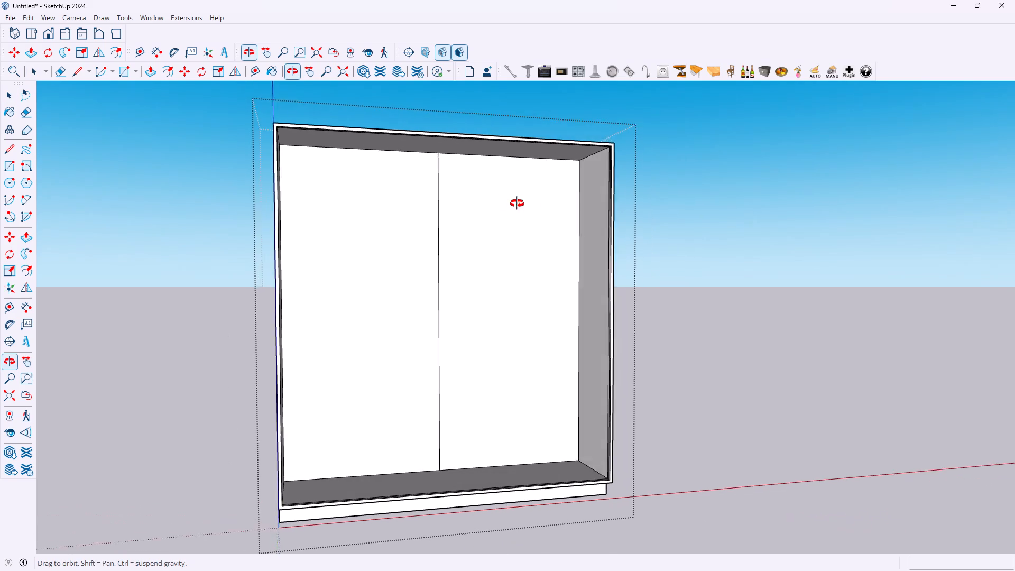
Copy the back face's vertical centre line 9mm to its right.
{"action": "middle_click_drag", "start_coordinate": [517, 204], "coordinate": [429, 234]}
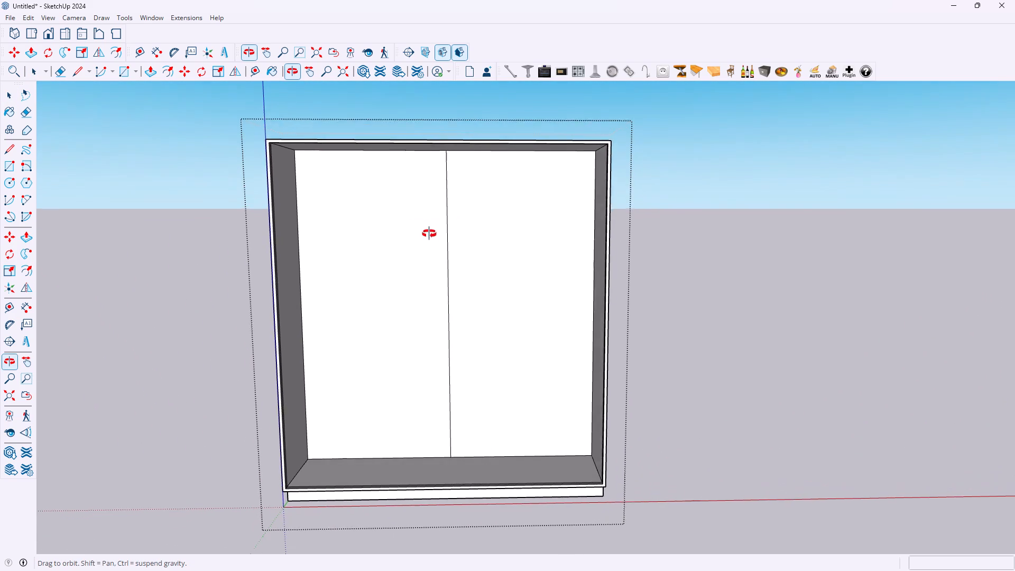
{"action": "middle_click_drag", "start_coordinate": [429, 234], "coordinate": [429, 234]}
{"action": "middle_click_drag", "start_coordinate": [467, 225], "coordinate": [463, 209]}
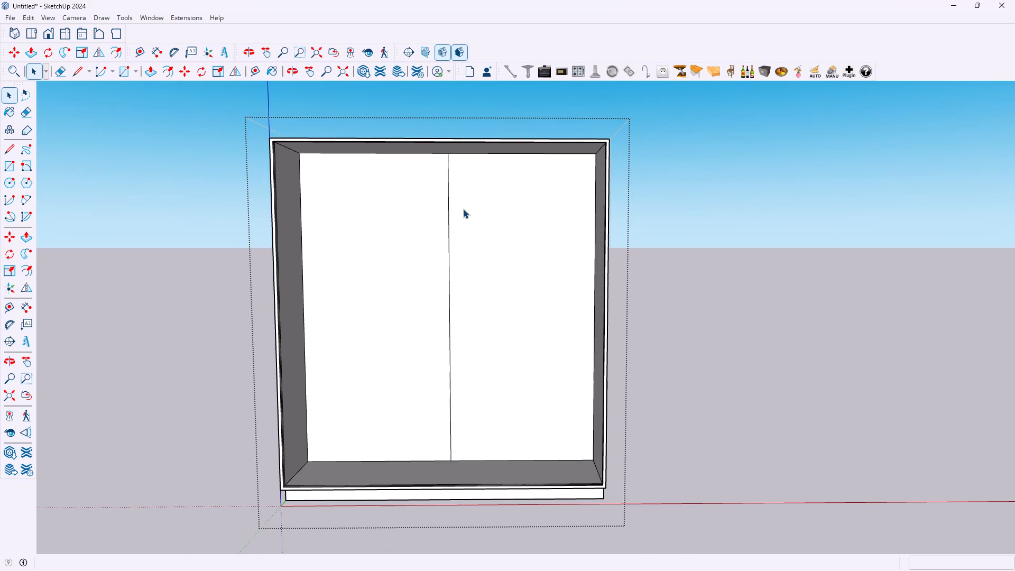
{"action": "scroll", "coordinate": [466, 208], "scroll_direction": "up", "scroll_amount": 3}
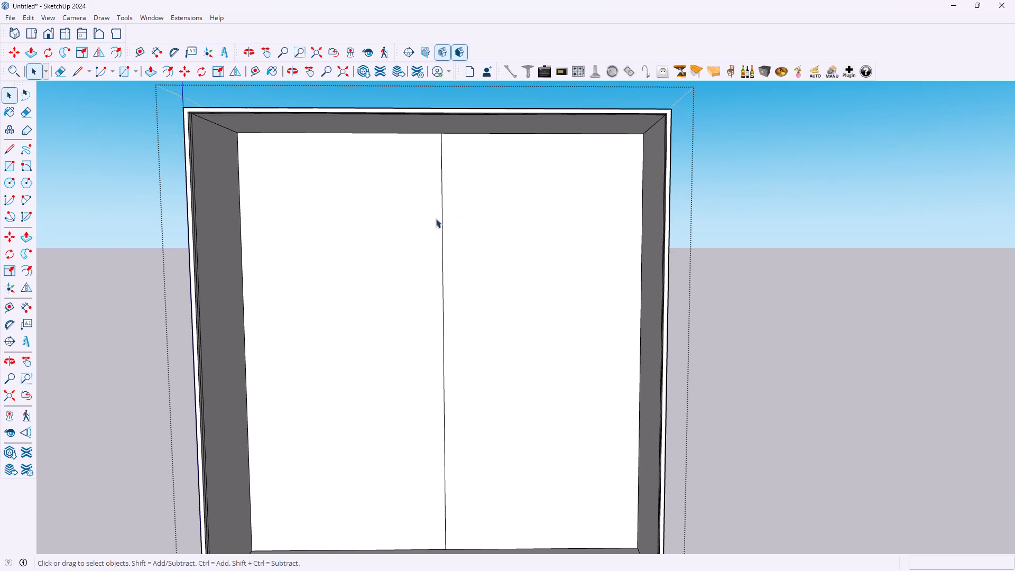
{"action": "left_click", "coordinate": [442, 227]}
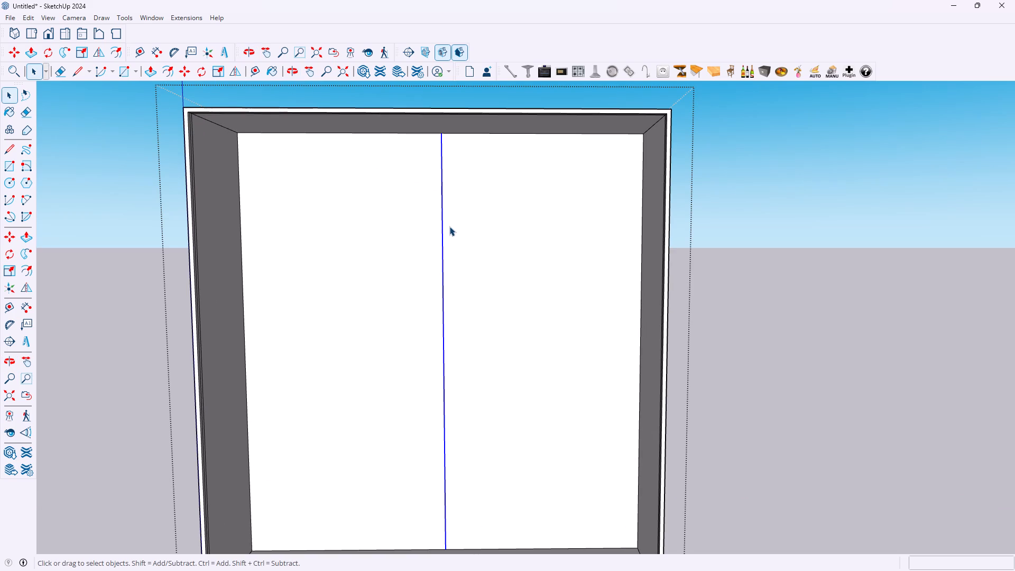
{"action": "key", "text": "m"}
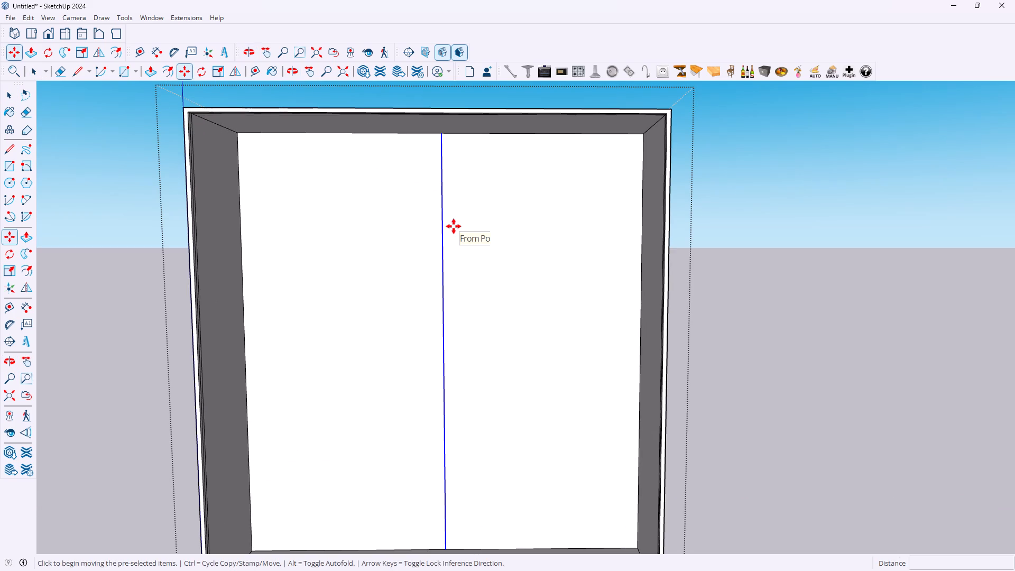
{"action": "left_click", "coordinate": [443, 246]}
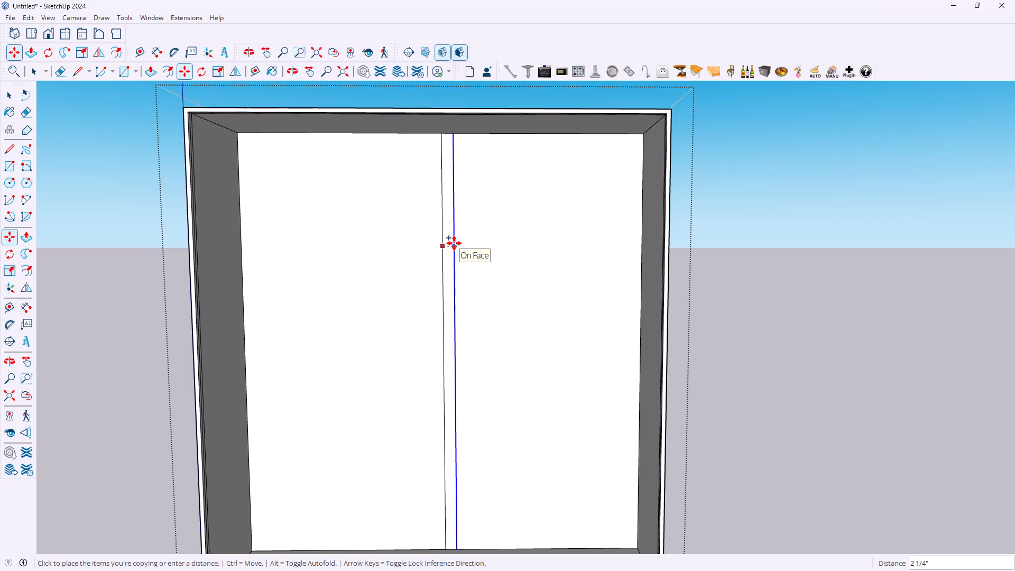
{"action": "key", "text": "9"}
{"action": "type", "text": "mm"}
{"action": "key", "text": "Return"}
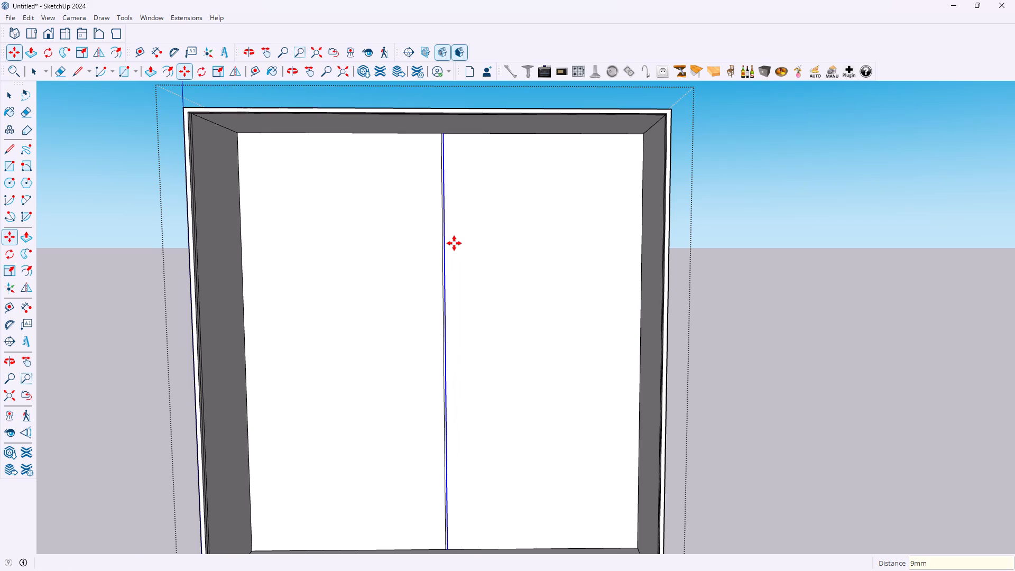
Copy the original vertical centre line on the back face 9mm to its left.
{"action": "scroll", "coordinate": [454, 243], "scroll_direction": "up", "scroll_amount": 12}
{"action": "scroll", "coordinate": [413, 277], "scroll_direction": "up", "scroll_amount": 4}
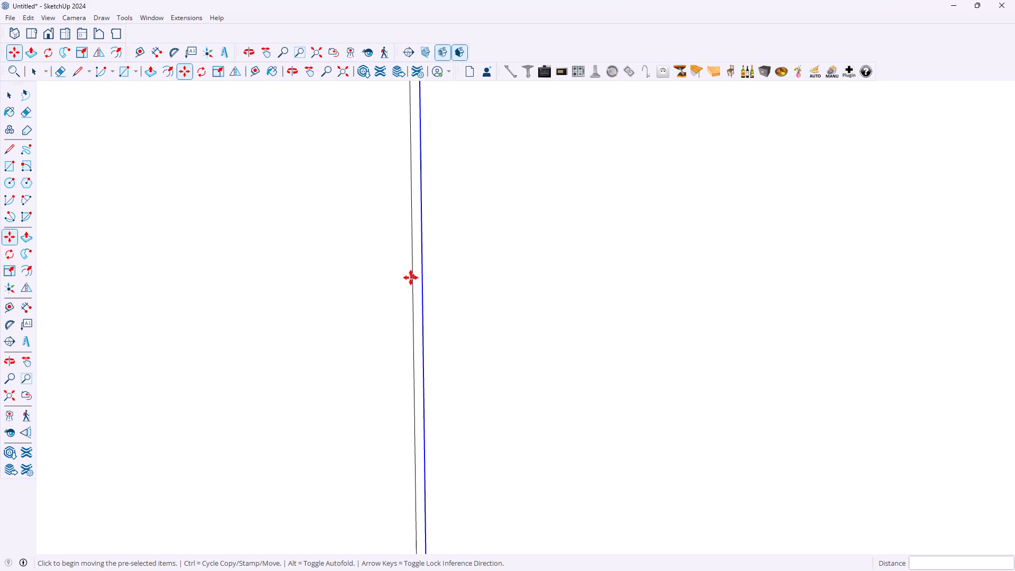
{"action": "key", "text": "space"}
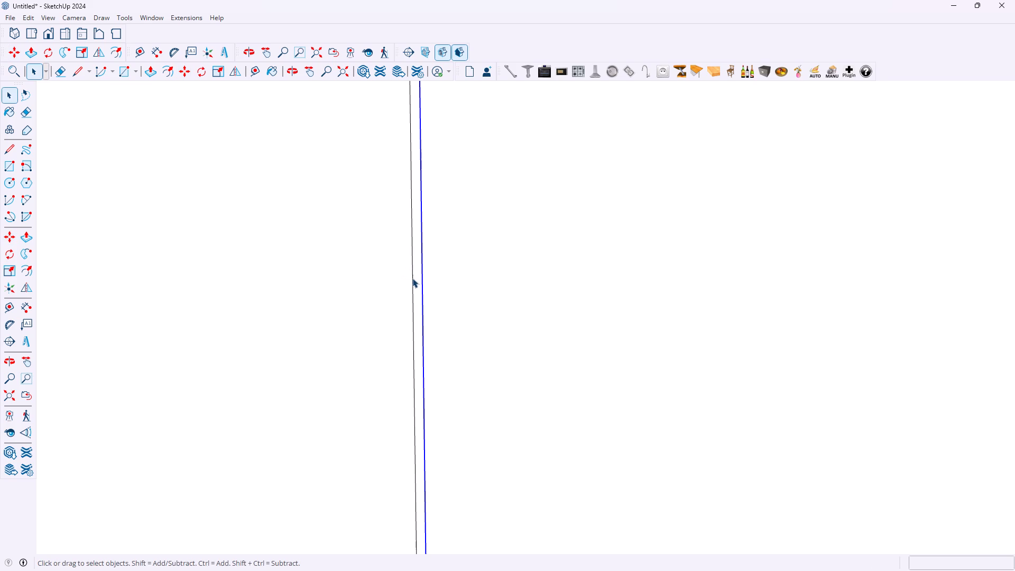
{"action": "left_click", "coordinate": [412, 278]}
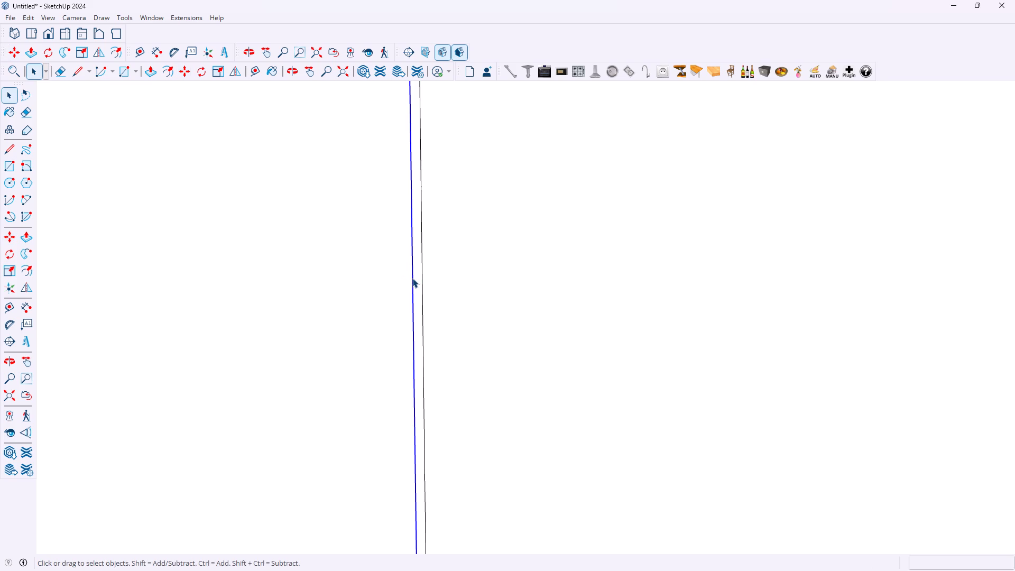
{"action": "key", "text": "m"}
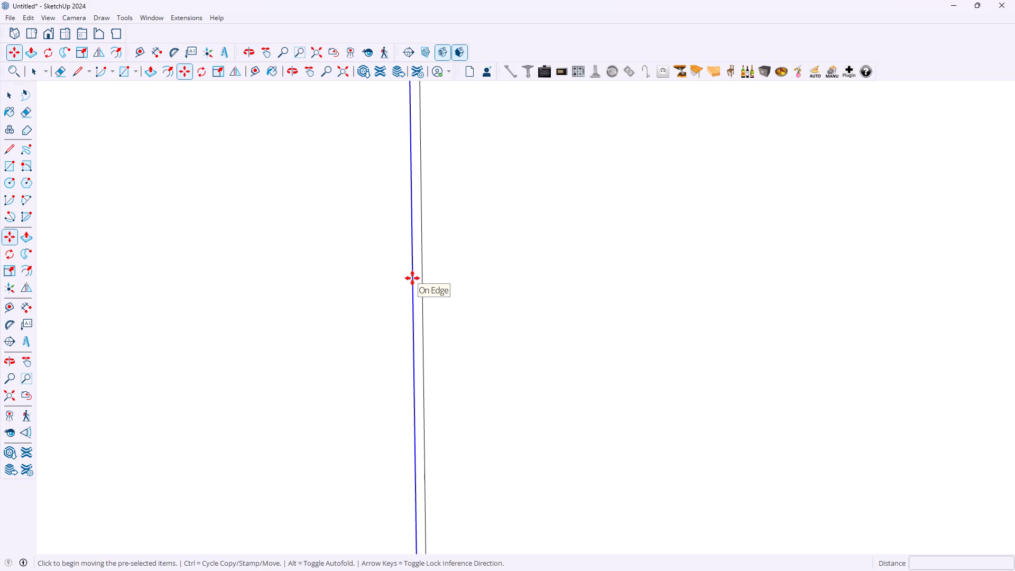
{"action": "left_click", "coordinate": [412, 278]}
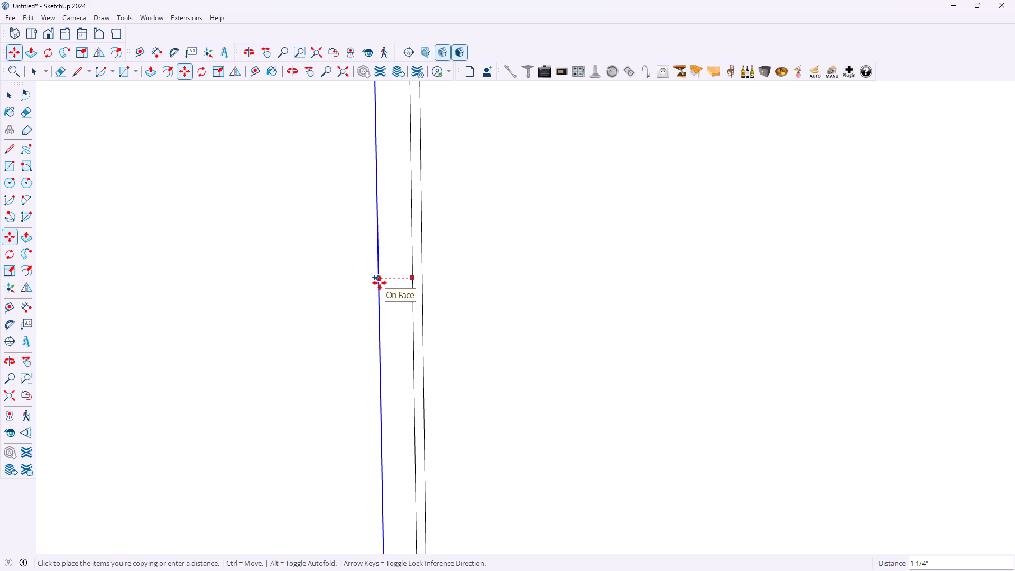
{"action": "type", "text": "9mm"}
{"action": "key", "text": "Return"}
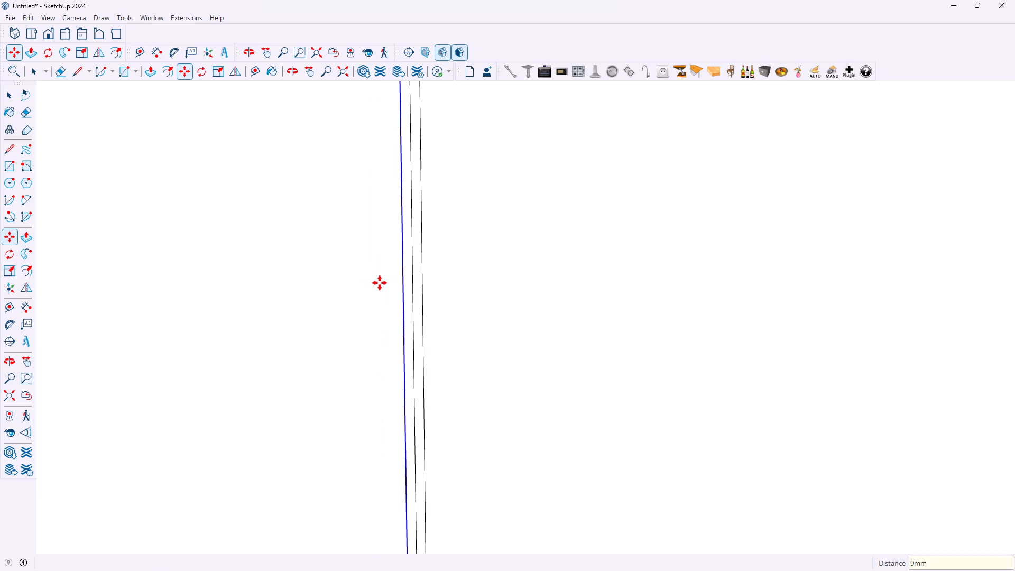
Delete the original centre line between the two 9mm copies on the back face.
{"action": "scroll", "coordinate": [401, 293], "scroll_direction": "down", "scroll_amount": 13}
{"action": "scroll", "coordinate": [394, 291], "scroll_direction": "up", "scroll_amount": 1}
{"action": "scroll", "coordinate": [394, 291], "scroll_direction": "down", "scroll_amount": 7}
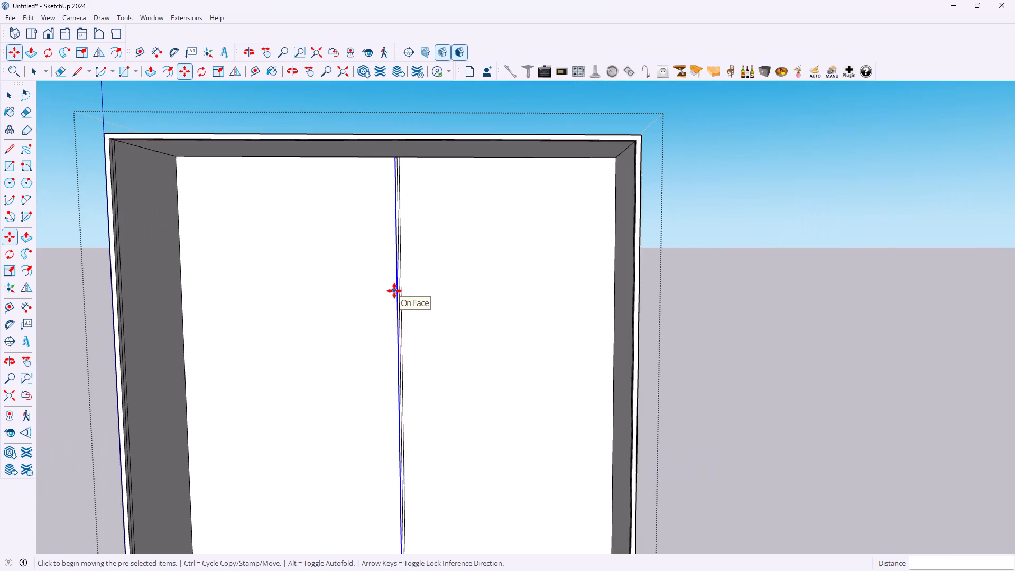
{"action": "scroll", "coordinate": [394, 291], "scroll_direction": "up", "scroll_amount": 3}
{"action": "key", "text": "space"}
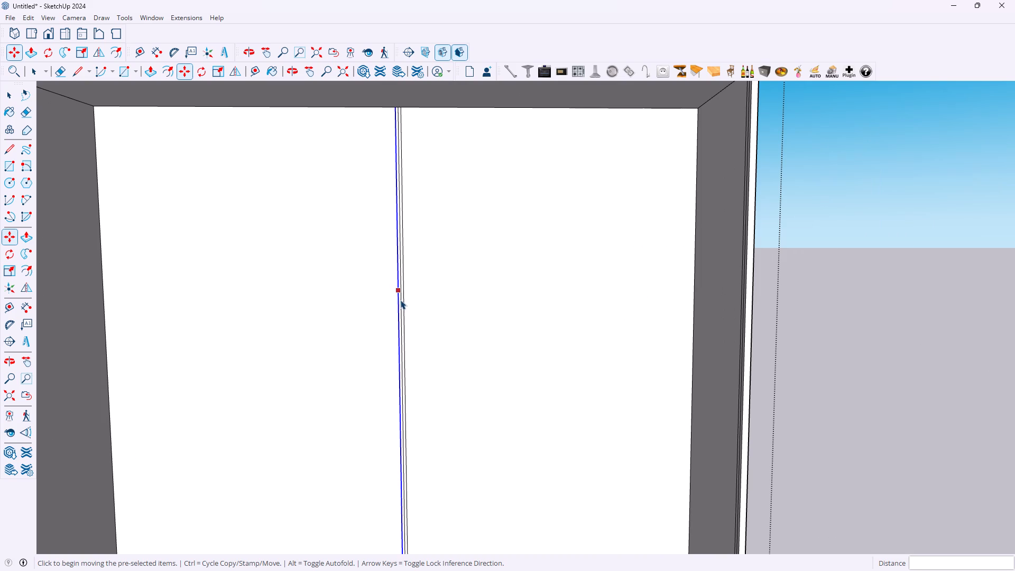
{"action": "left_click", "coordinate": [400, 301]}
{"action": "scroll", "coordinate": [403, 301], "scroll_direction": "up", "scroll_amount": 6}
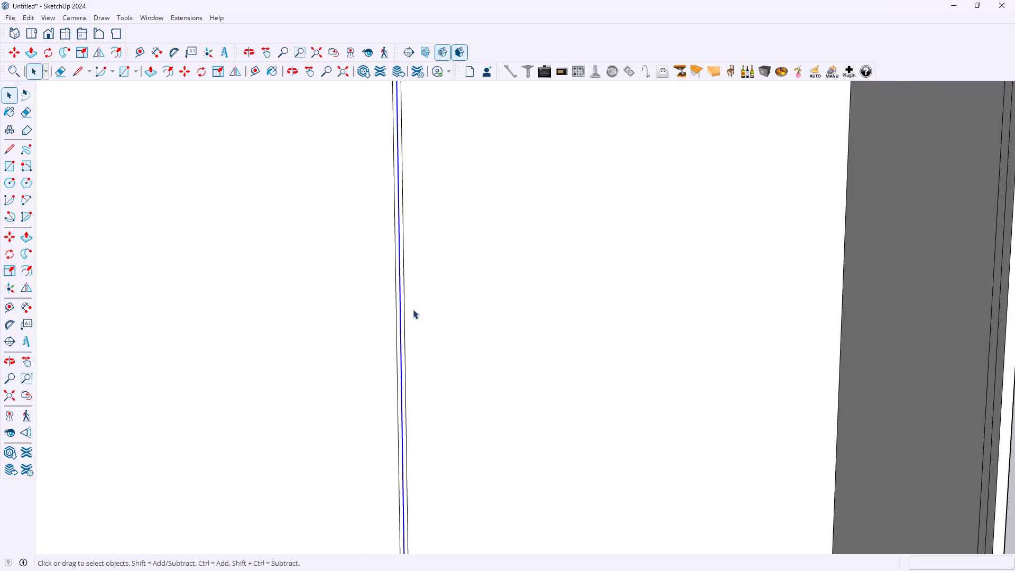
{"action": "key", "text": "Delete"}
Examine the narrow central strip on the cabinet's back face, including where it meets the cabinet floor.
{"action": "scroll", "coordinate": [410, 310], "scroll_direction": "down", "scroll_amount": 14}
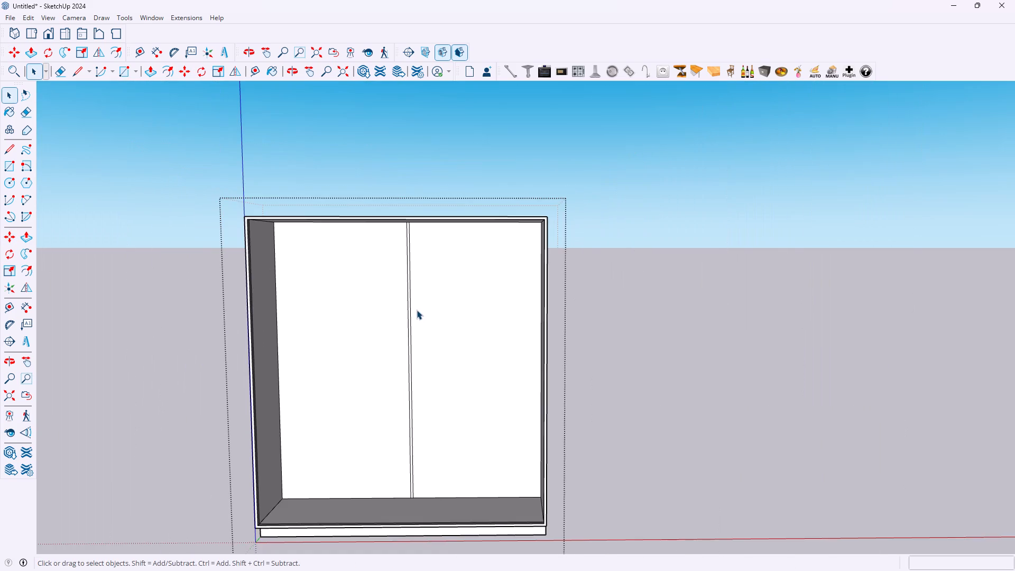
{"action": "scroll", "coordinate": [417, 309], "scroll_direction": "down", "scroll_amount": 5}
{"action": "scroll", "coordinate": [408, 359], "scroll_direction": "up", "scroll_amount": 4}
{"action": "scroll", "coordinate": [421, 438], "scroll_direction": "up", "scroll_amount": 9}
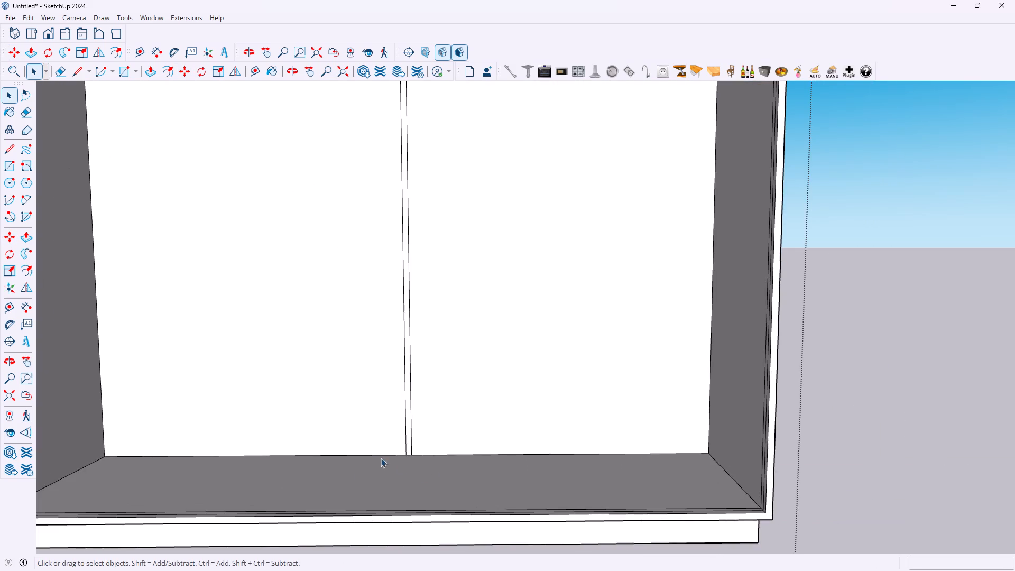
{"action": "scroll", "coordinate": [318, 454], "scroll_direction": "up", "scroll_amount": 1}
{"action": "scroll", "coordinate": [329, 445], "scroll_direction": "down", "scroll_amount": 10}
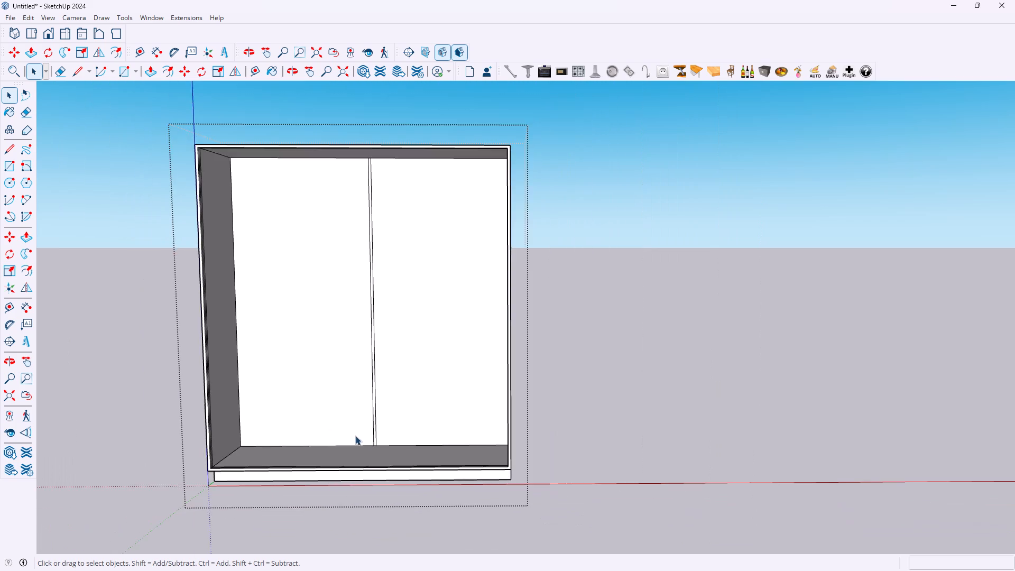
{"action": "scroll", "coordinate": [356, 434], "scroll_direction": "down", "scroll_amount": 3}
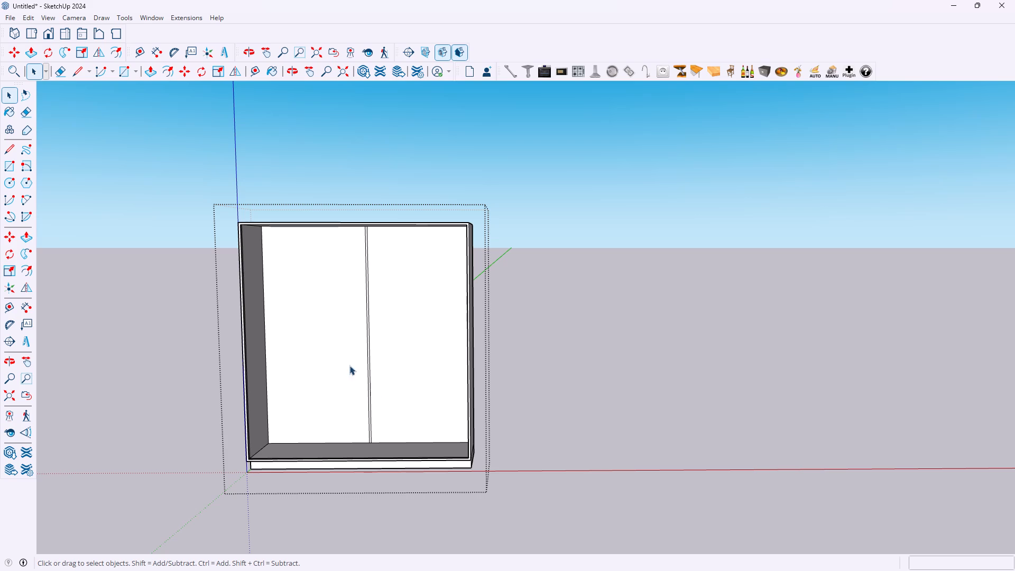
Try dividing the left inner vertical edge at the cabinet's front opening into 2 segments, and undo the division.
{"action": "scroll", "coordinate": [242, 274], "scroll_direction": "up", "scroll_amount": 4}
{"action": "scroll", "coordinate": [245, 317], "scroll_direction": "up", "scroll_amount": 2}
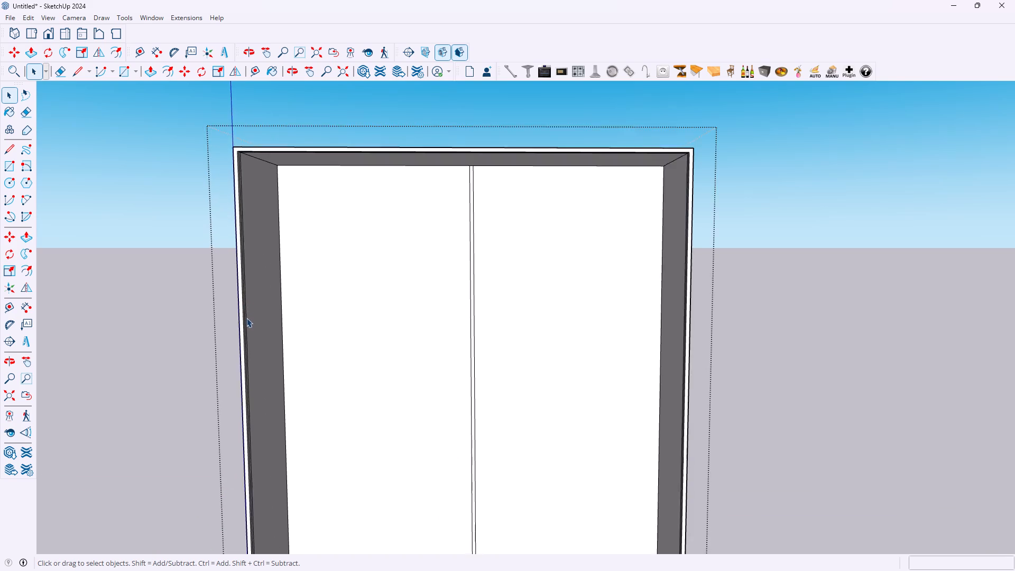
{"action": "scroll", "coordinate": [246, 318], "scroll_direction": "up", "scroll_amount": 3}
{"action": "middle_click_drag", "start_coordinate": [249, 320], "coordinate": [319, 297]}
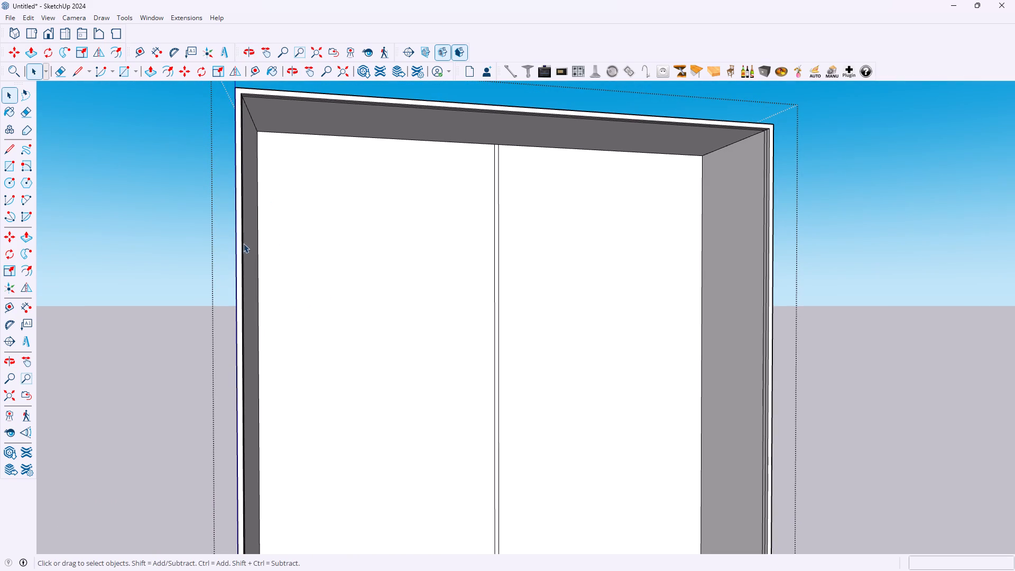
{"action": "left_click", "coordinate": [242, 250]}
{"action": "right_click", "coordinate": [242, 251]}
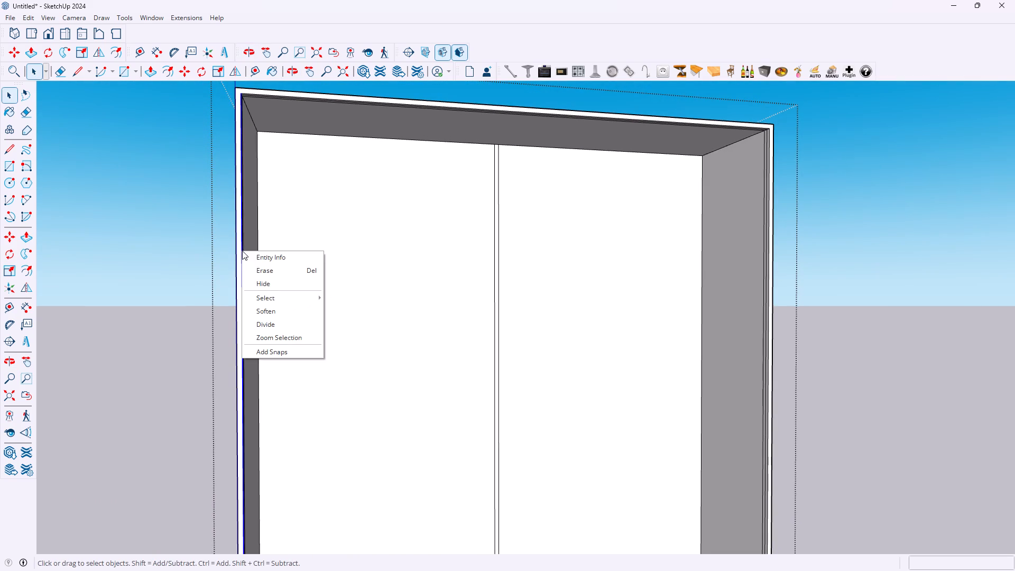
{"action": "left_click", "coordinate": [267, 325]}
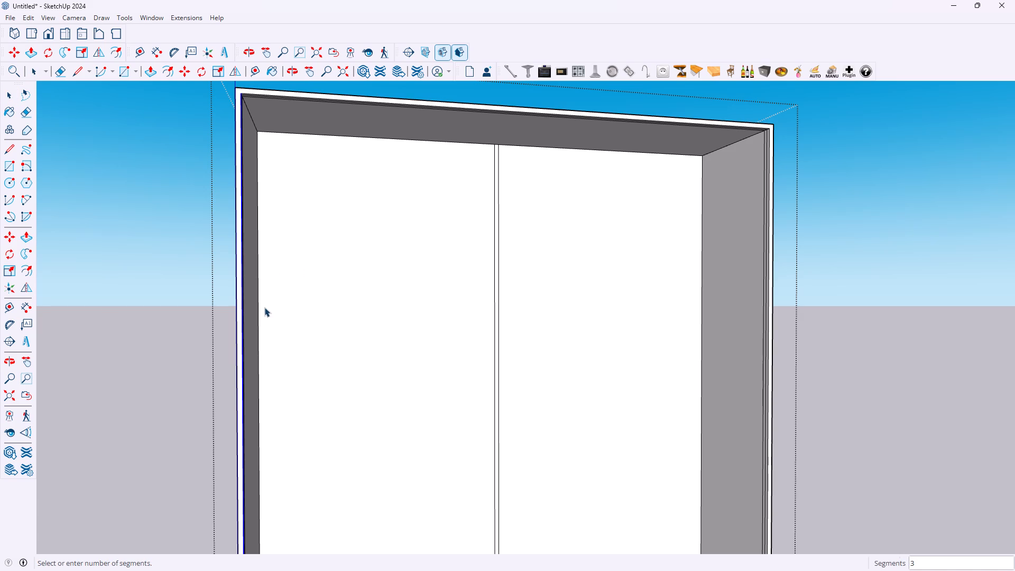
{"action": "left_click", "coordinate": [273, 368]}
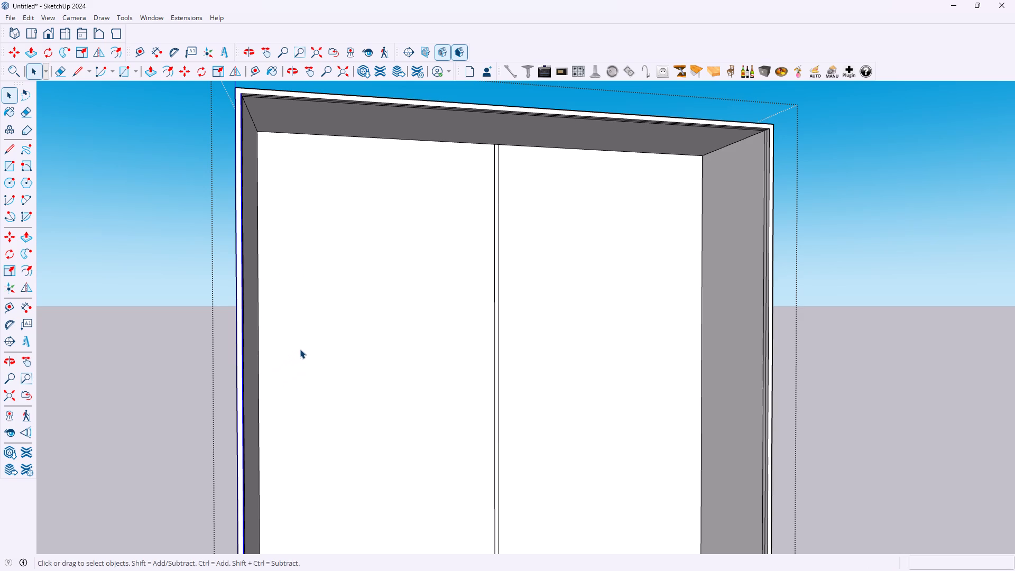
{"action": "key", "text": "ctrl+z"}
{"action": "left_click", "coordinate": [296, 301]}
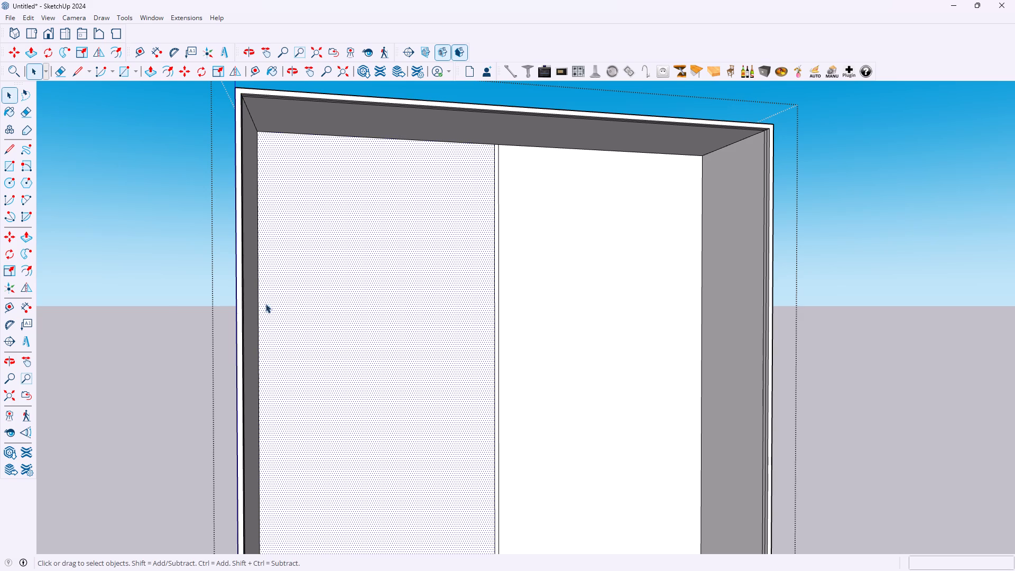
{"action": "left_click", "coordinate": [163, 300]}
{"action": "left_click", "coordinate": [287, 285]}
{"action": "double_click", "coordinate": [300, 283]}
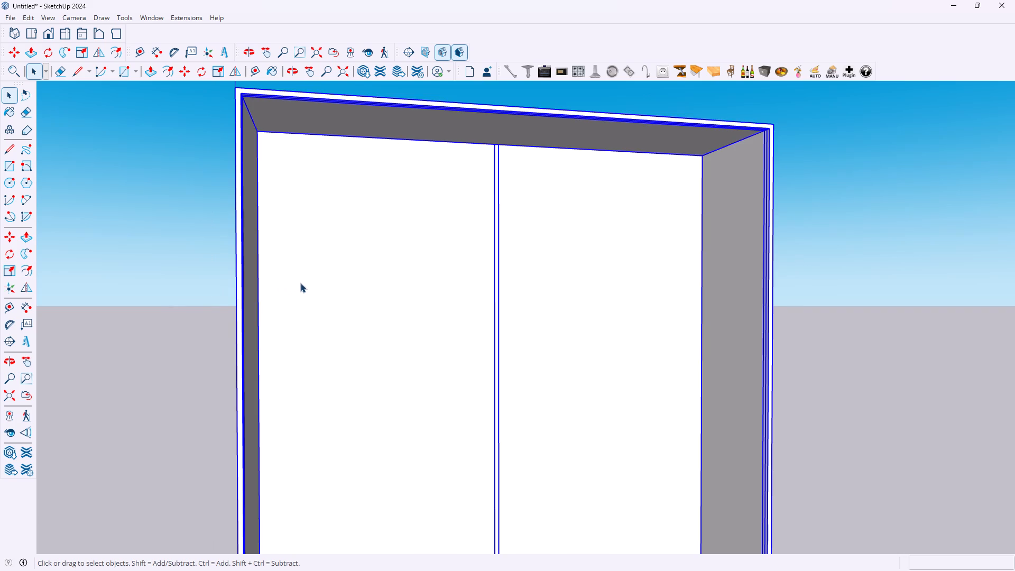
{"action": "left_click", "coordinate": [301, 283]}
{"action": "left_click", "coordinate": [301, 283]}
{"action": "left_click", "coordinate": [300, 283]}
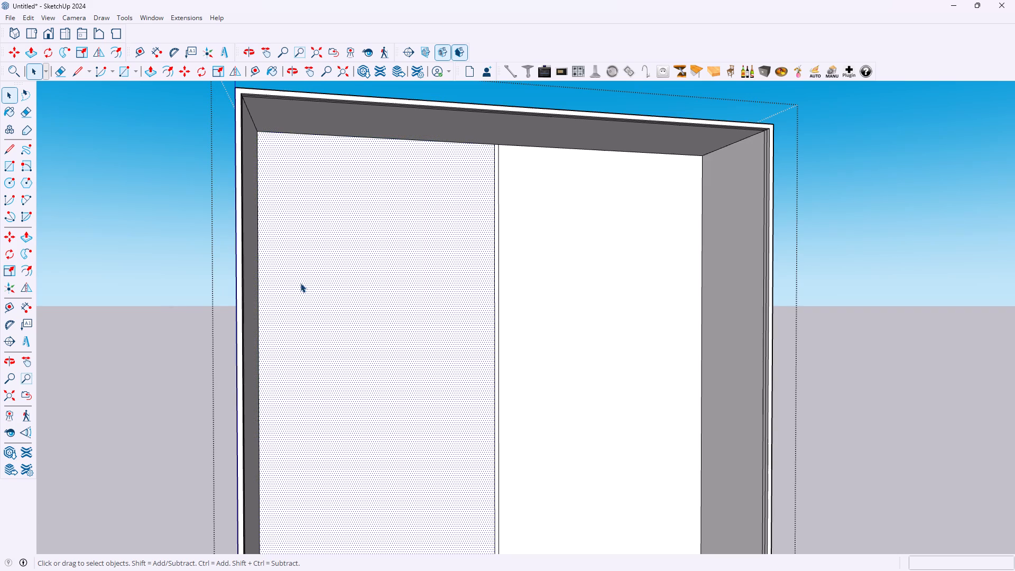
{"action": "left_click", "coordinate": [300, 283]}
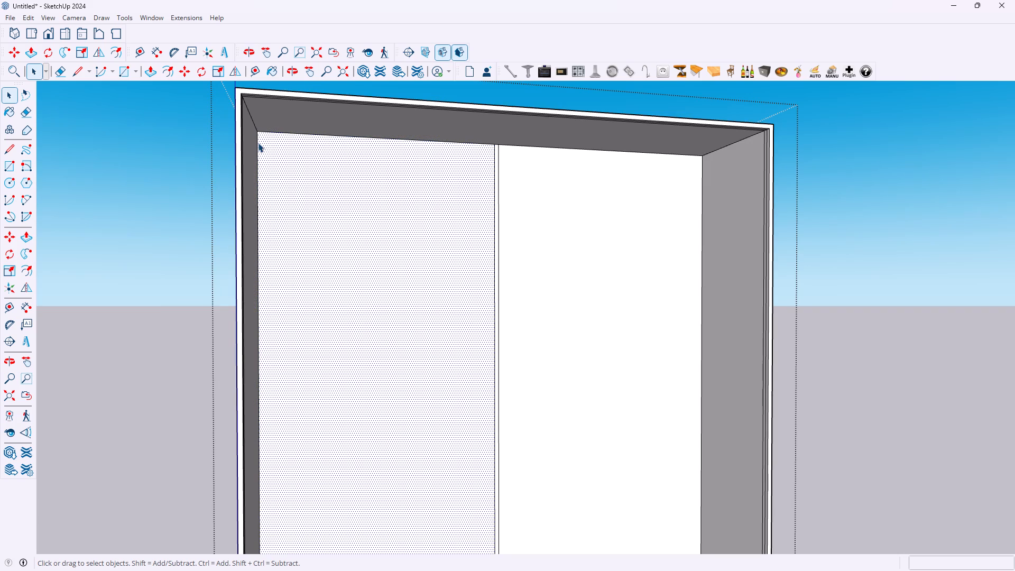
Divide the left vertical edge of the cabinet's back face into 2 equal segments.
{"action": "left_click", "coordinate": [257, 144]}
{"action": "right_click", "coordinate": [257, 144]}
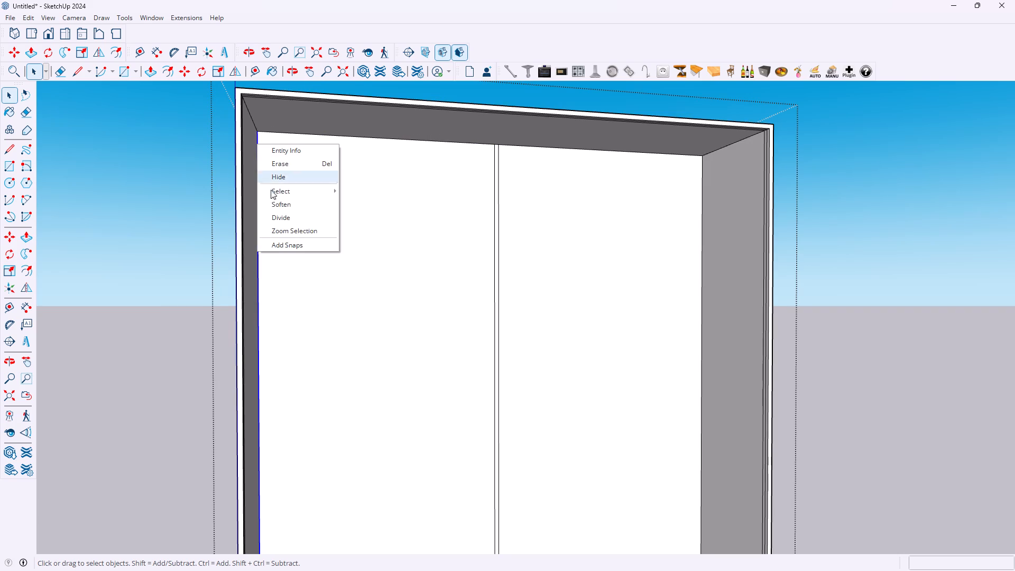
{"action": "left_click", "coordinate": [280, 221]}
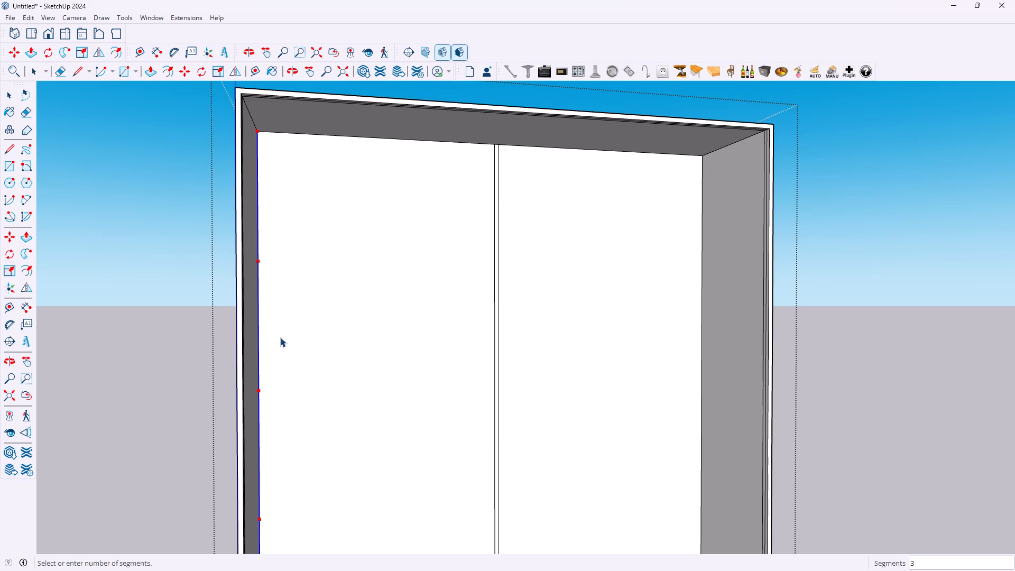
{"action": "left_click", "coordinate": [288, 394]}
Draw a horizontal line about 6' 5 3/4" long across the back face from the left edge's midpoint to the right edge.
{"action": "scroll", "coordinate": [291, 395], "scroll_direction": "down", "scroll_amount": 6}
{"action": "scroll", "coordinate": [360, 432], "scroll_direction": "down", "scroll_amount": 2}
{"action": "middle_click_drag", "start_coordinate": [432, 433], "coordinate": [433, 433]}
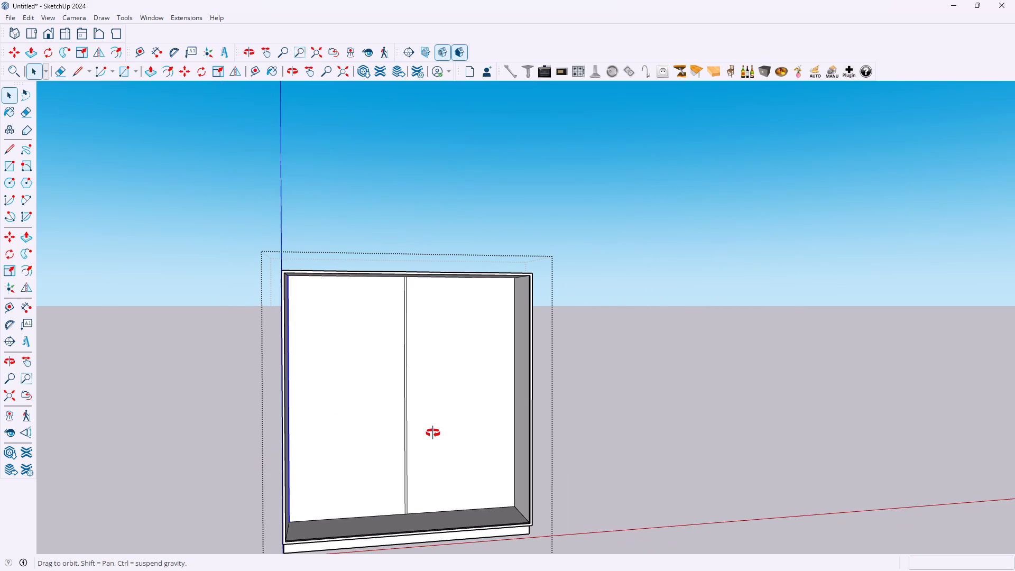
{"action": "middle_click_drag", "start_coordinate": [433, 433], "coordinate": [396, 430]}
{"action": "scroll", "coordinate": [381, 410], "scroll_direction": "up", "scroll_amount": 4}
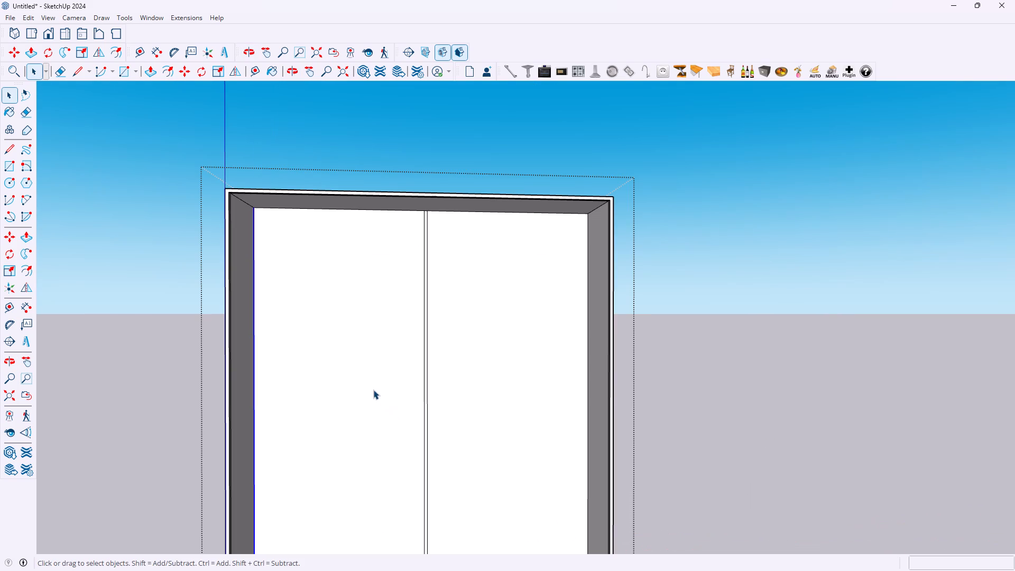
{"action": "key", "text": "l"}
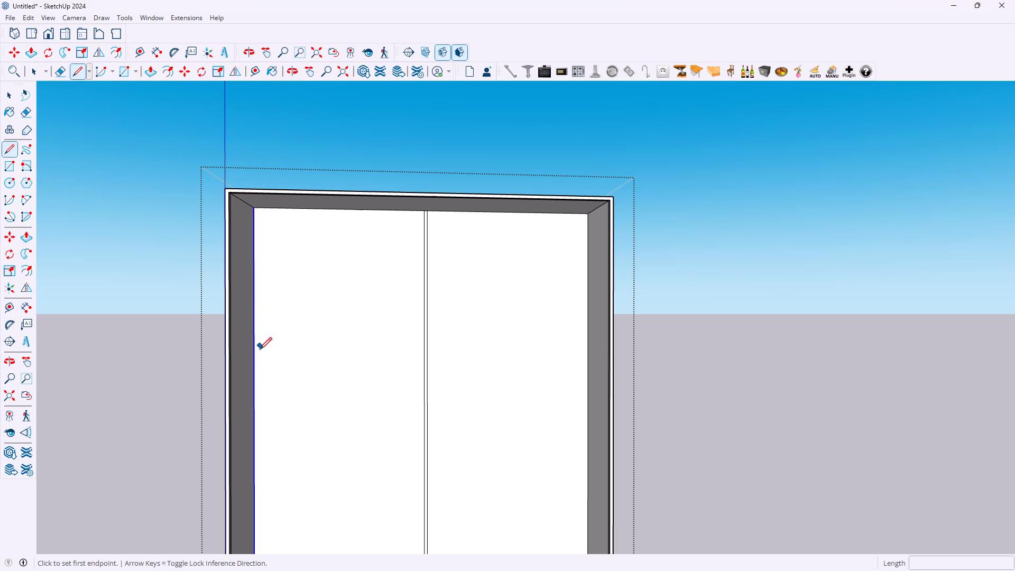
{"action": "left_click", "coordinate": [252, 392]}
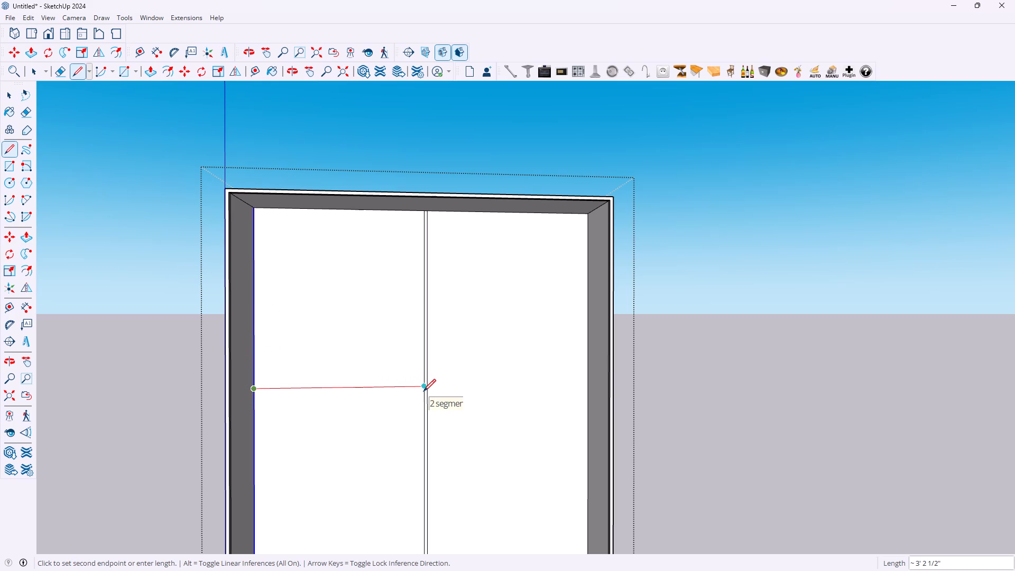
{"action": "left_click", "coordinate": [589, 386]}
Copy the two halves of the horizontal centre line, either side of the central strip, 6 inches downward on the back face.
{"action": "scroll", "coordinate": [588, 386], "scroll_direction": "down", "scroll_amount": 4}
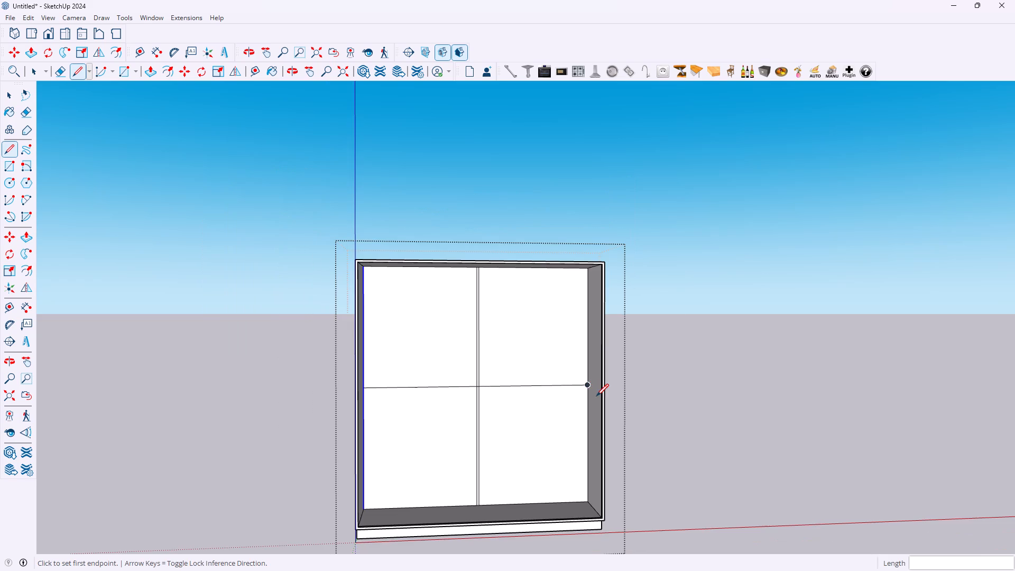
{"action": "middle_click_drag", "start_coordinate": [597, 397], "coordinate": [556, 382]}
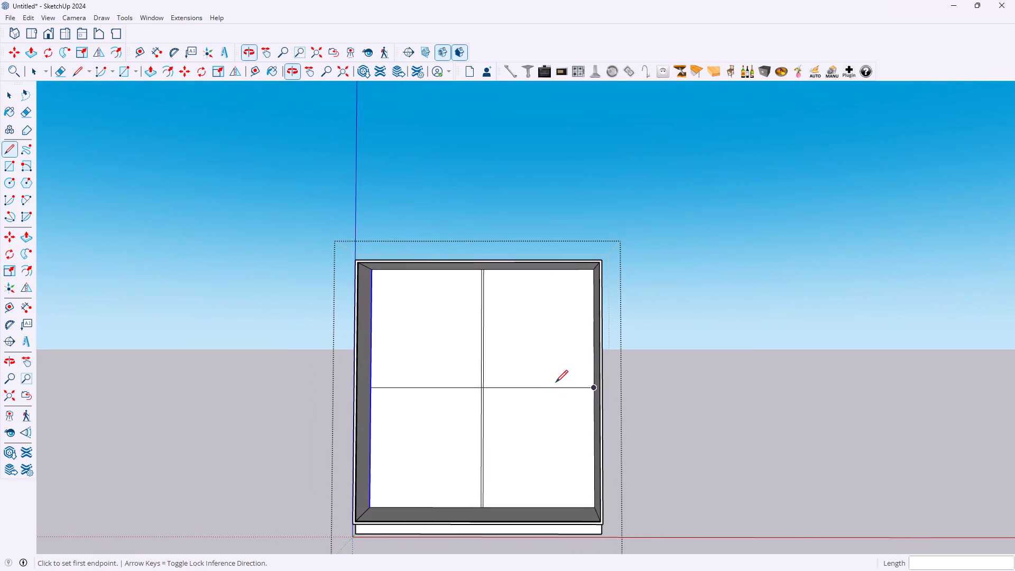
{"action": "scroll", "coordinate": [554, 382], "scroll_direction": "up", "scroll_amount": 1}
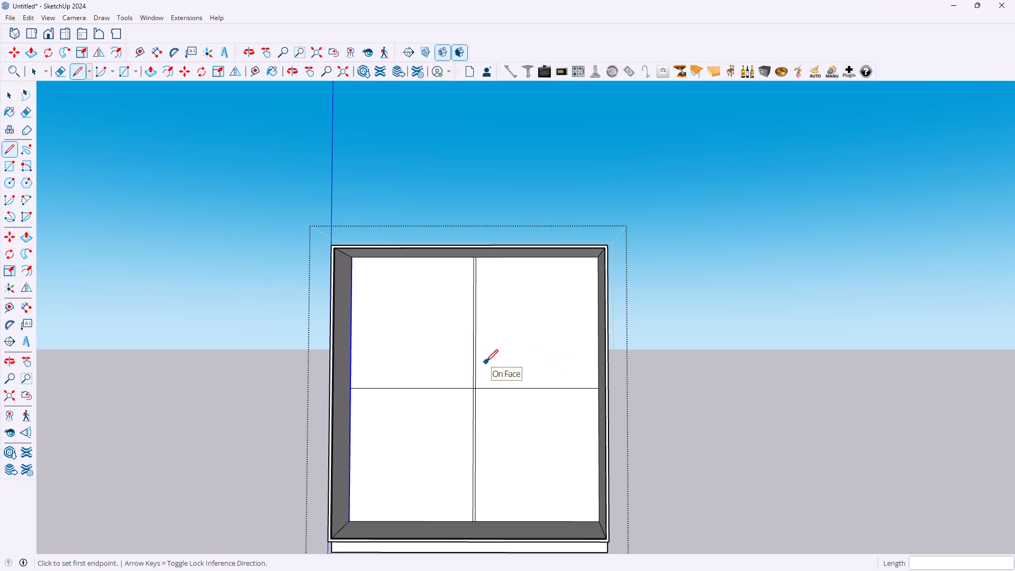
{"action": "key", "text": "space"}
{"action": "scroll", "coordinate": [419, 389], "scroll_direction": "up", "scroll_amount": 1}
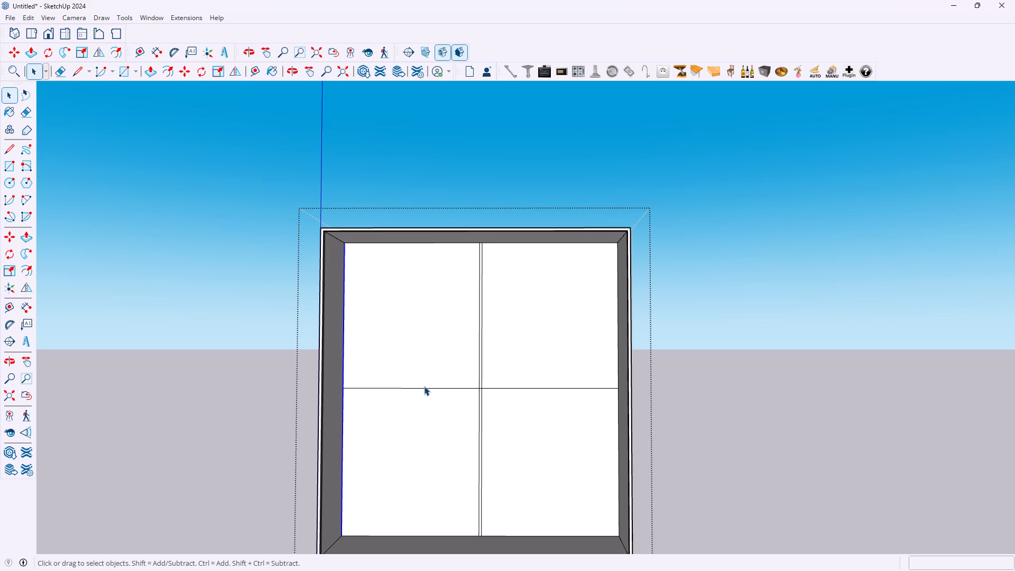
{"action": "left_click", "coordinate": [424, 386]}
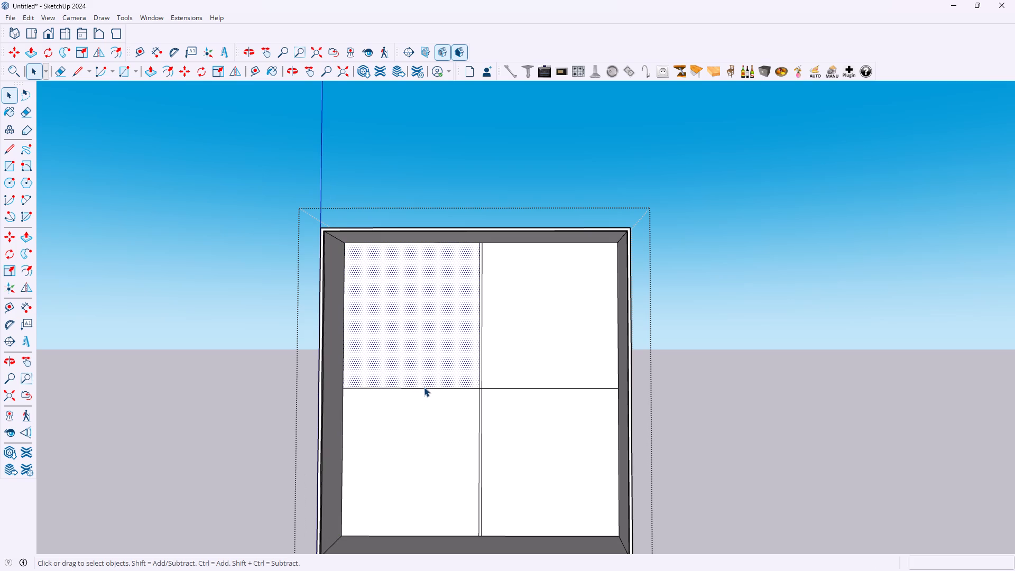
{"action": "left_click", "coordinate": [424, 389]}
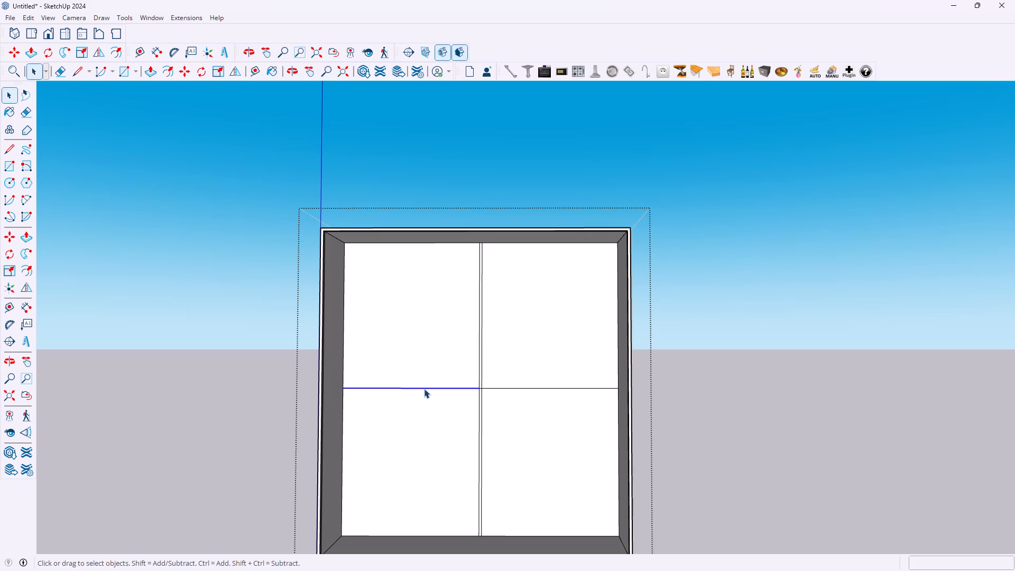
{"action": "scroll", "coordinate": [505, 387], "scroll_direction": "up", "scroll_amount": 10, "text": "ctrl"}
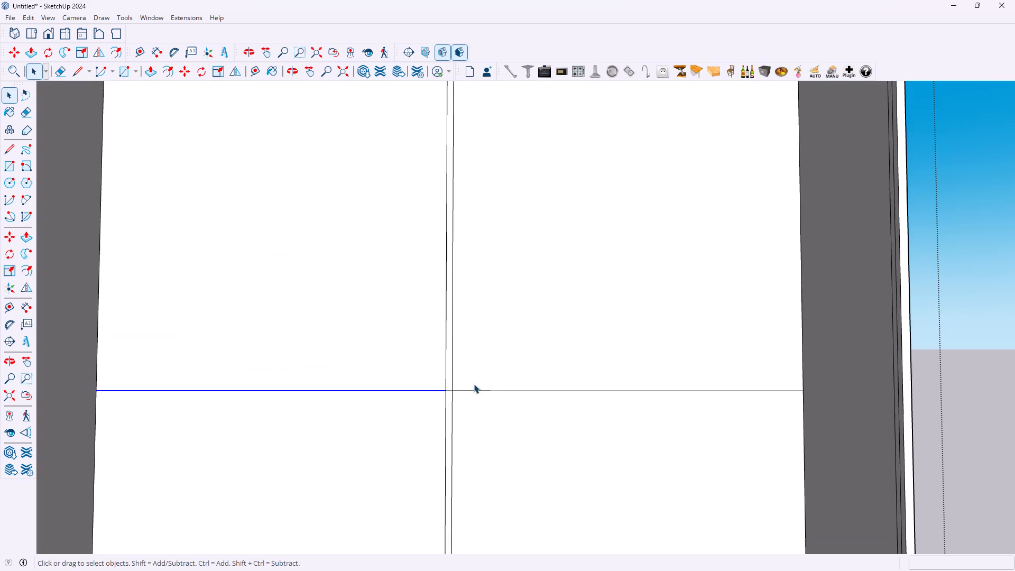
{"action": "left_click", "coordinate": [469, 391], "text": "ctrl"}
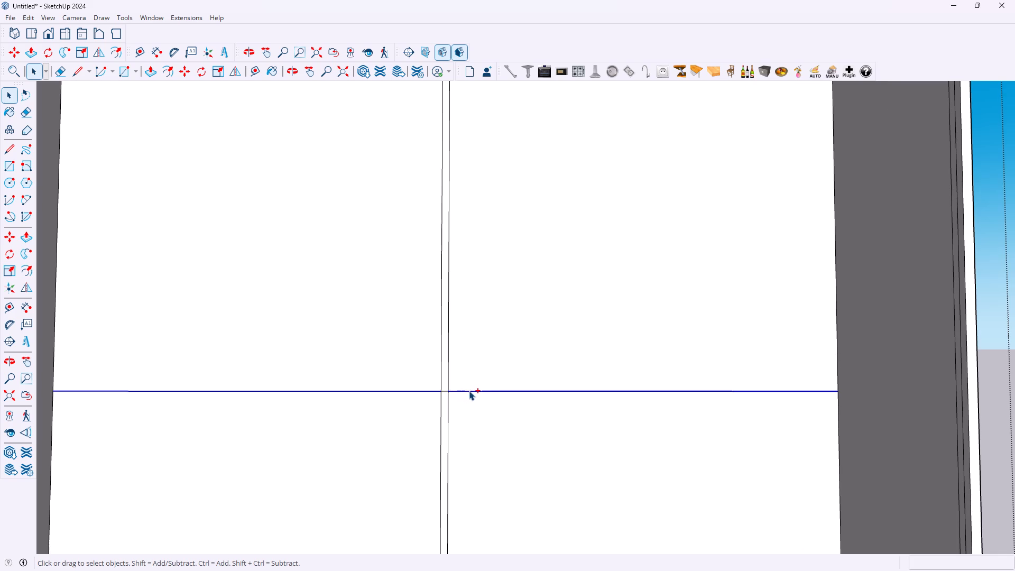
{"action": "key", "text": "m"}
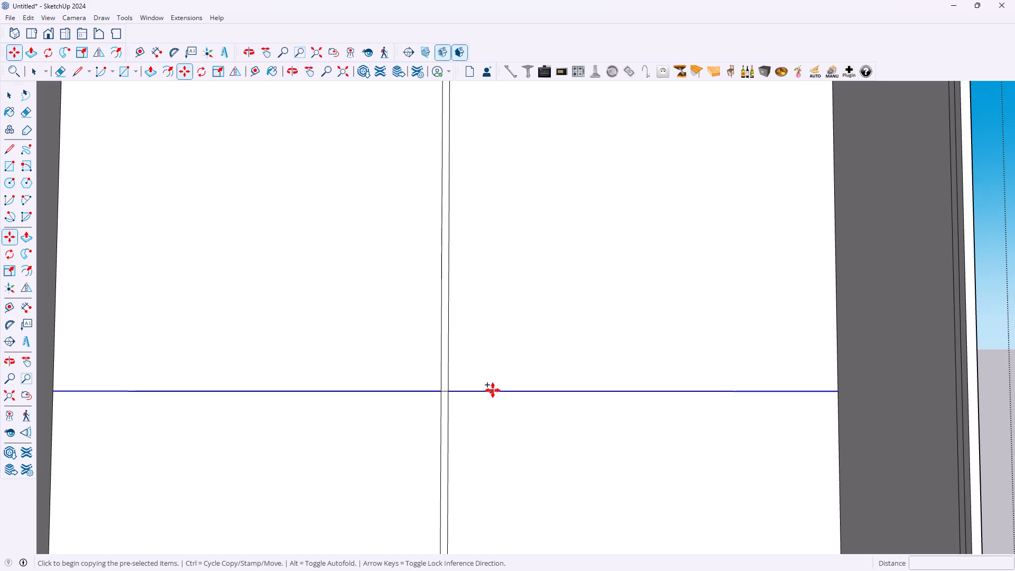
{"action": "left_click", "coordinate": [491, 393]}
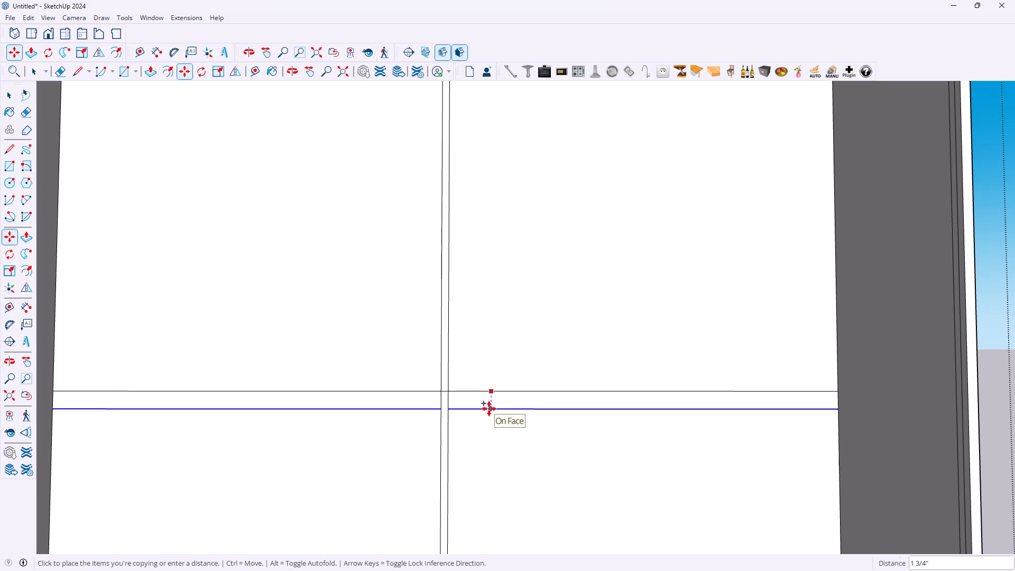
{"action": "key", "text": "6"}
{"action": "key", "text": "Return"}
Divide the back face's left vertical edge below the copied horizontal line into 2 equal segments.
{"action": "scroll", "coordinate": [500, 398], "scroll_direction": "down", "scroll_amount": 10}
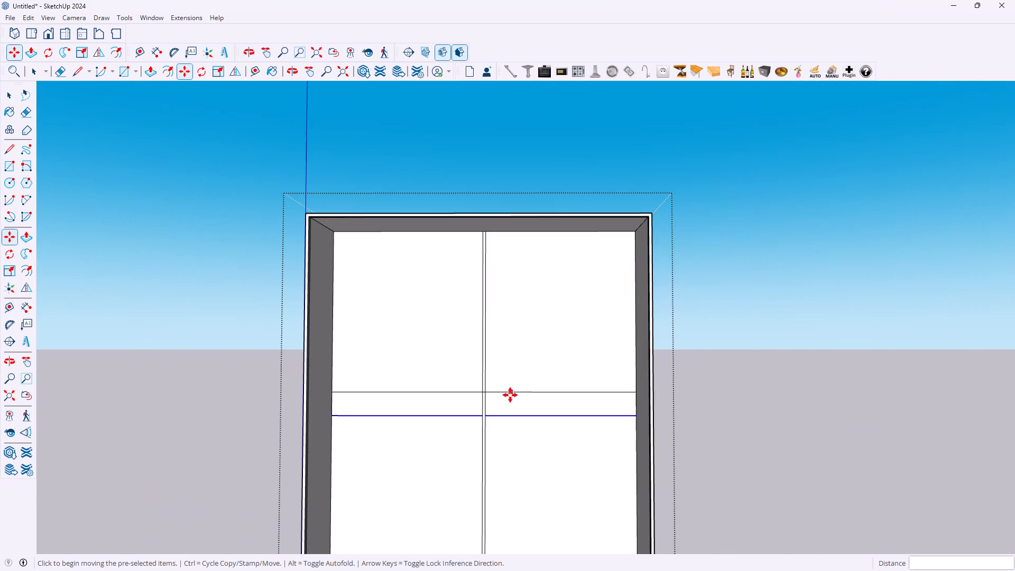
{"action": "scroll", "coordinate": [486, 416], "scroll_direction": "down", "scroll_amount": 5}
{"action": "scroll", "coordinate": [496, 487], "scroll_direction": "up", "scroll_amount": 4}
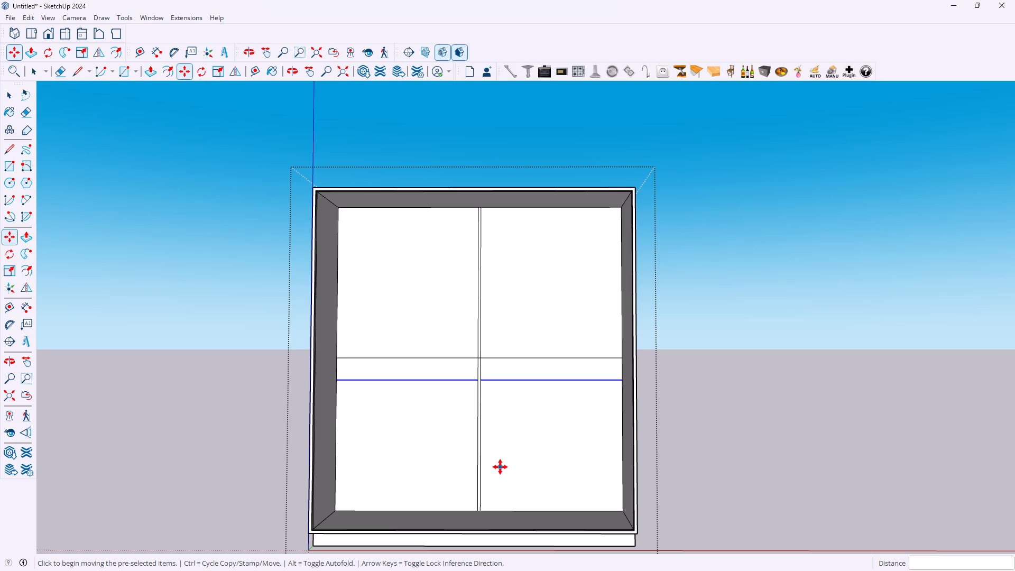
{"action": "scroll", "coordinate": [500, 467], "scroll_direction": "down", "scroll_amount": 1}
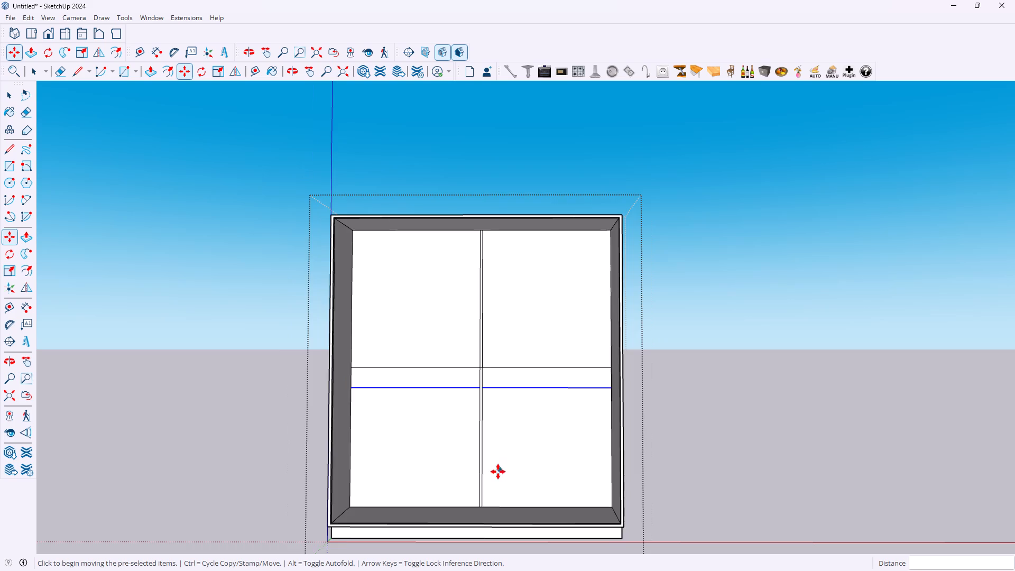
{"action": "scroll", "coordinate": [498, 472], "scroll_direction": "down", "scroll_amount": 1}
{"action": "scroll", "coordinate": [478, 499], "scroll_direction": "up", "scroll_amount": 2}
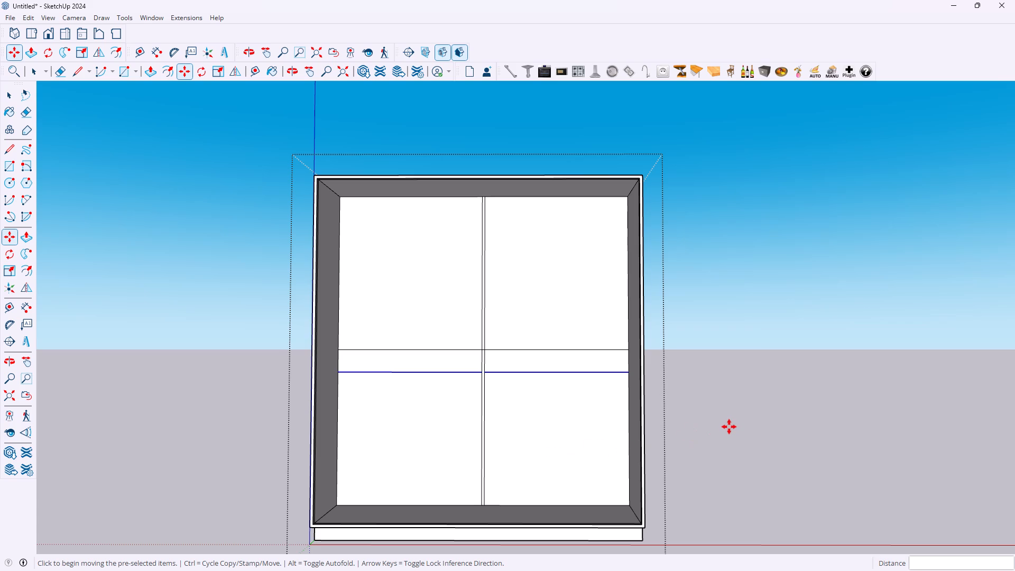
{"action": "key", "text": "space"}
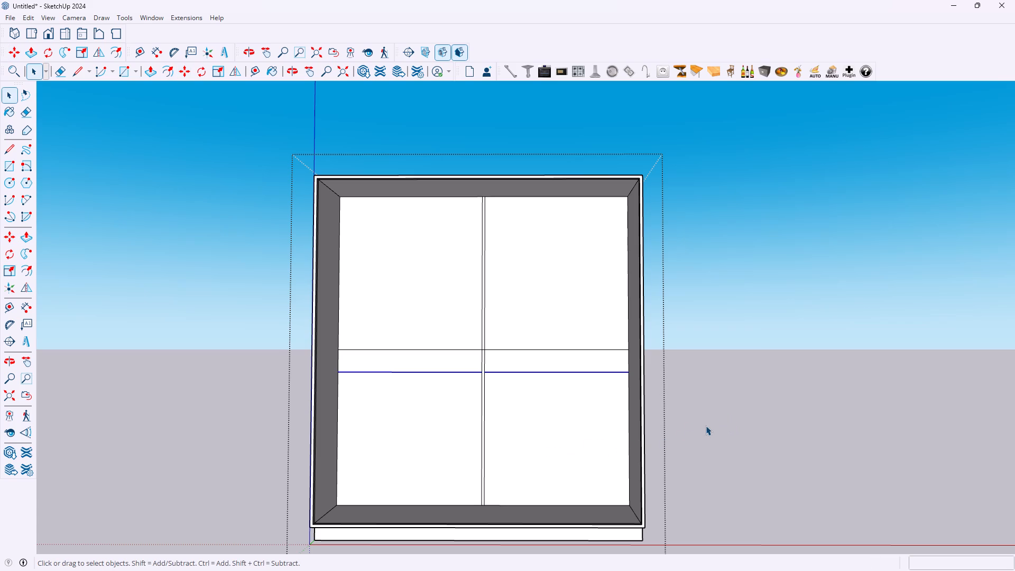
{"action": "left_click", "coordinate": [547, 434]}
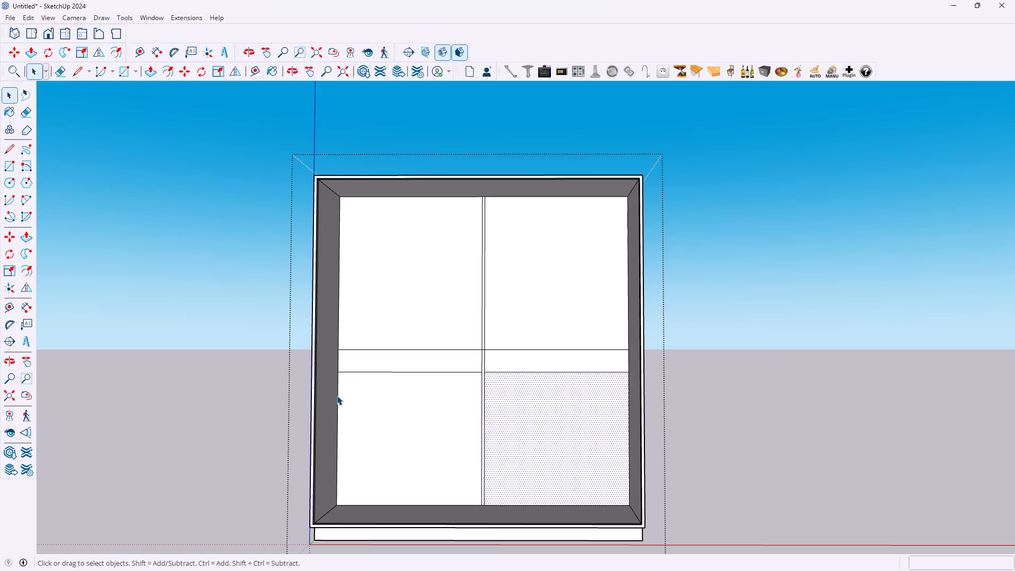
{"action": "left_click", "coordinate": [338, 395]}
{"action": "right_click", "coordinate": [338, 397]}
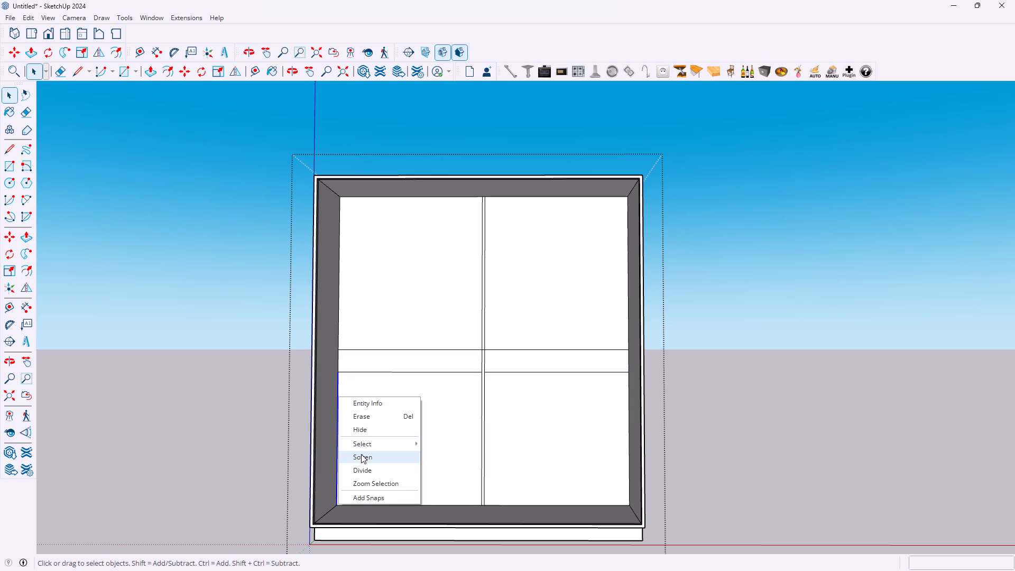
{"action": "left_click", "coordinate": [364, 466]}
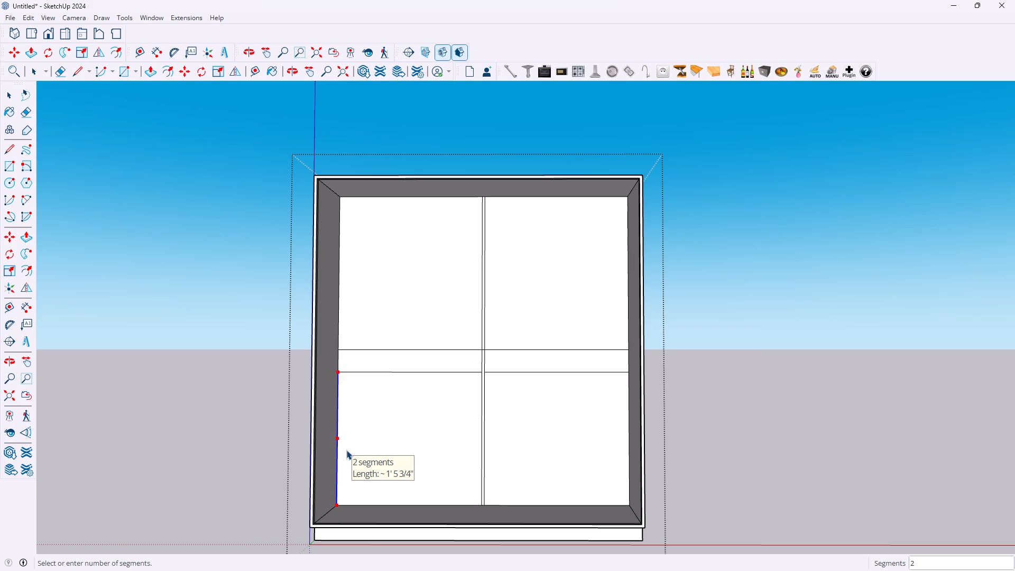
{"action": "left_click", "coordinate": [346, 450]}
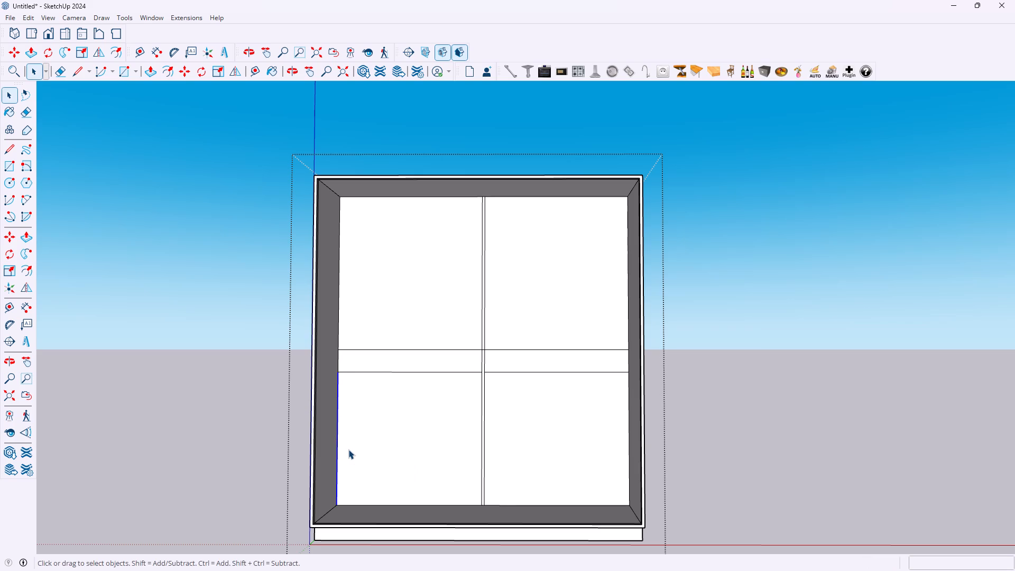
Draw a horizontal line about 6' 5 3/4" long from the midpoint of that lower left edge to the back face's right edge.
{"action": "key", "text": "l"}
{"action": "left_click", "coordinate": [337, 436]}
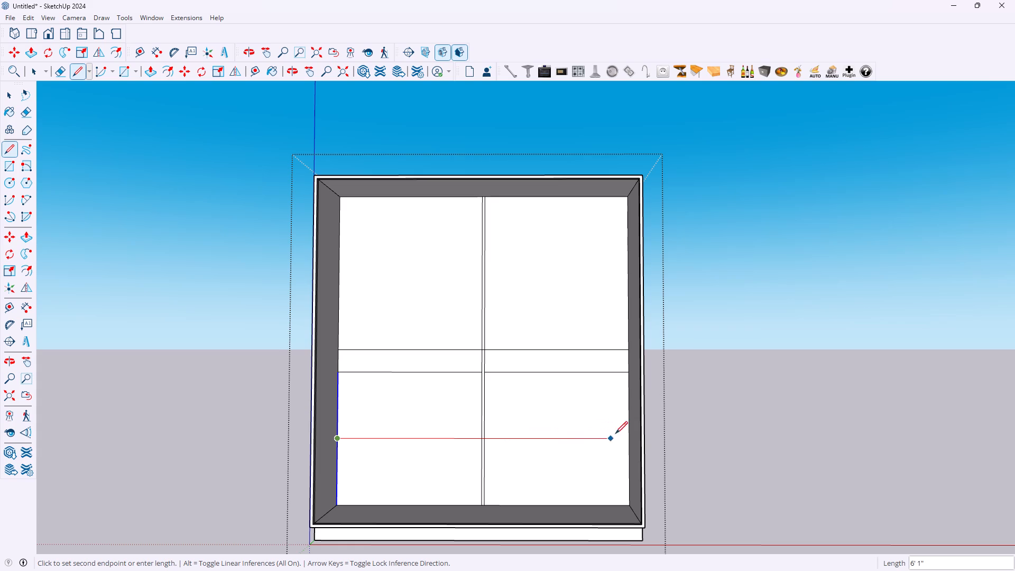
{"action": "left_click", "coordinate": [630, 436]}
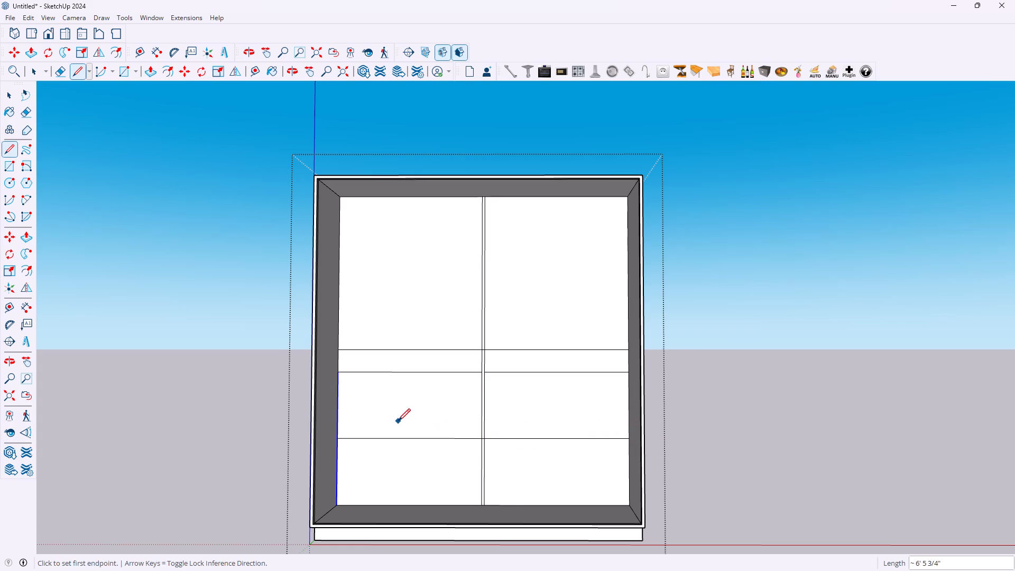
{"action": "key", "text": "space"}
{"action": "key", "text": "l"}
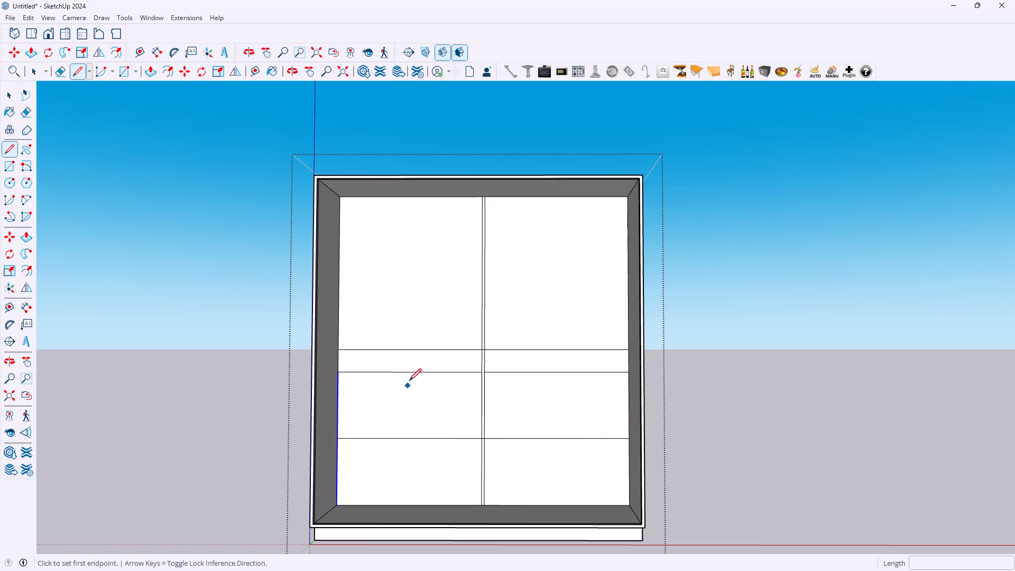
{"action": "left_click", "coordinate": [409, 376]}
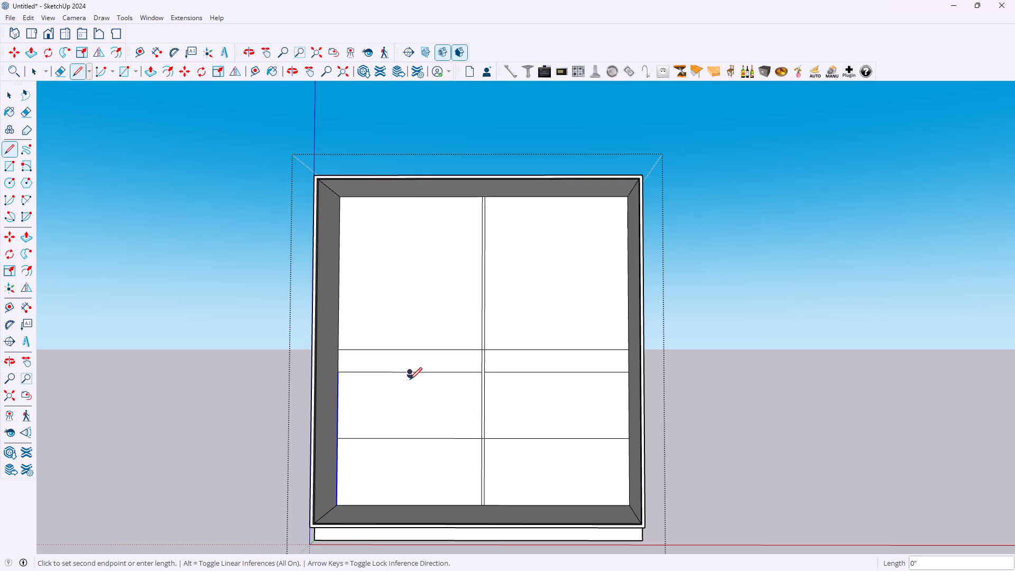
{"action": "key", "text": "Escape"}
Draw a vertical line about 1' 5 3/4" long between the midpoints of the two lower horizontal lines in each bay.
{"action": "key", "text": "l"}
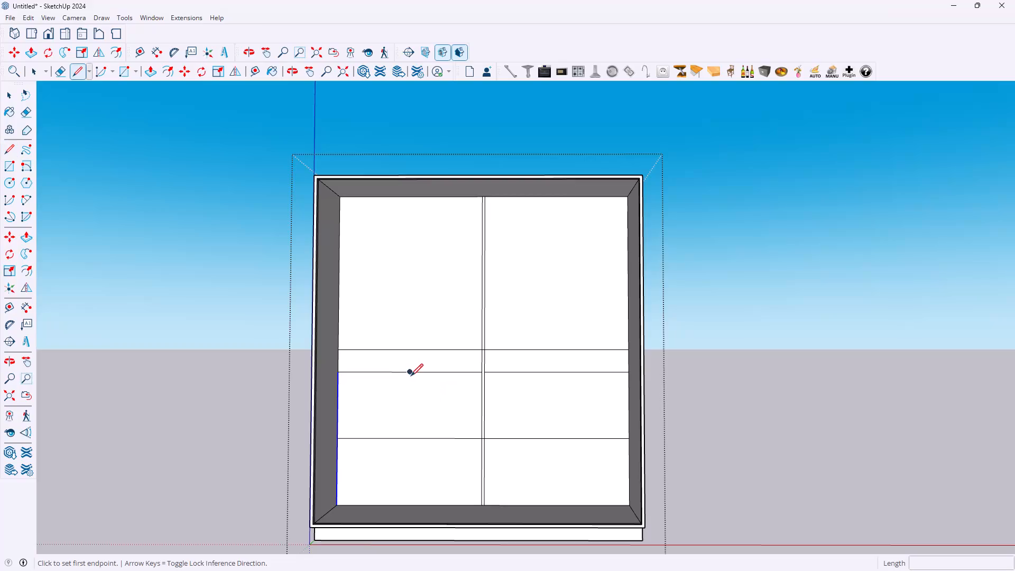
{"action": "left_click", "coordinate": [409, 373]}
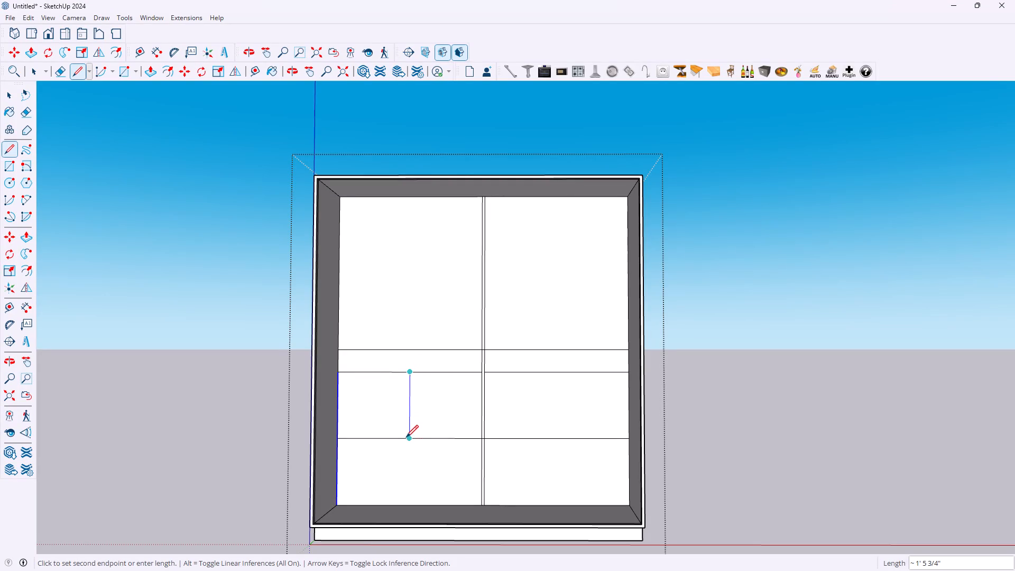
{"action": "left_click", "coordinate": [407, 439]}
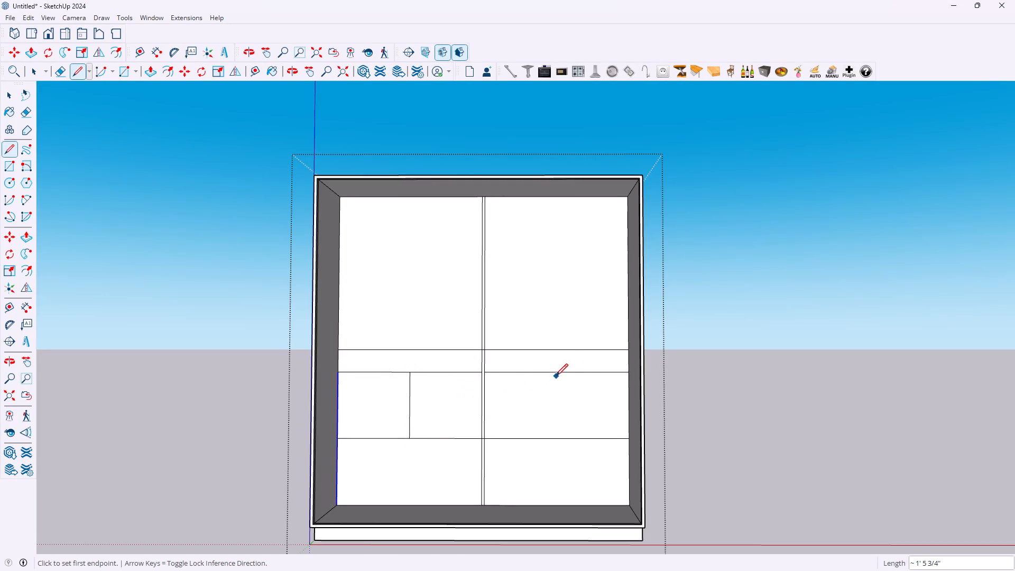
{"action": "left_click", "coordinate": [555, 373]}
{"action": "left_click", "coordinate": [555, 436]}
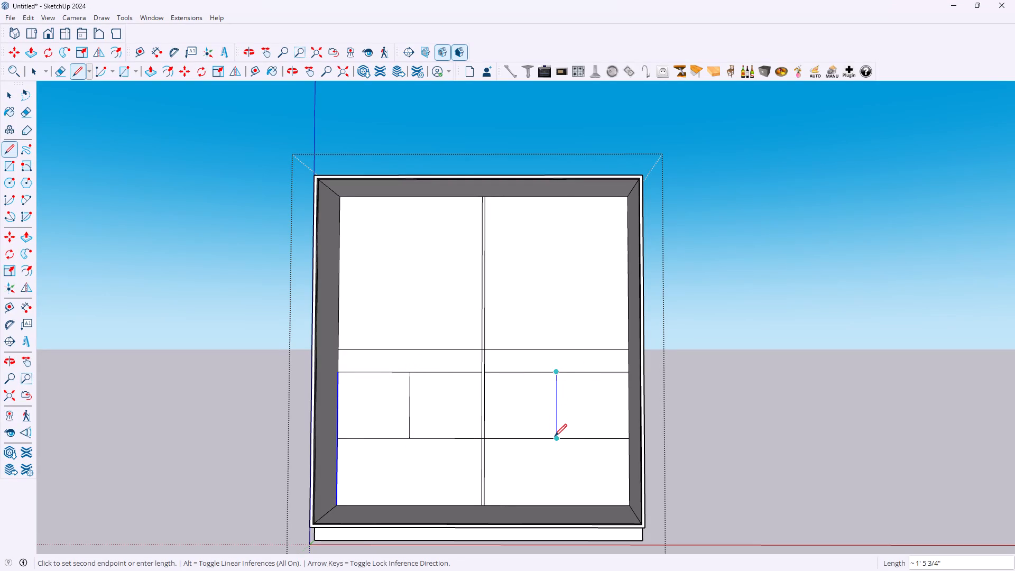
{"action": "key", "text": "space"}
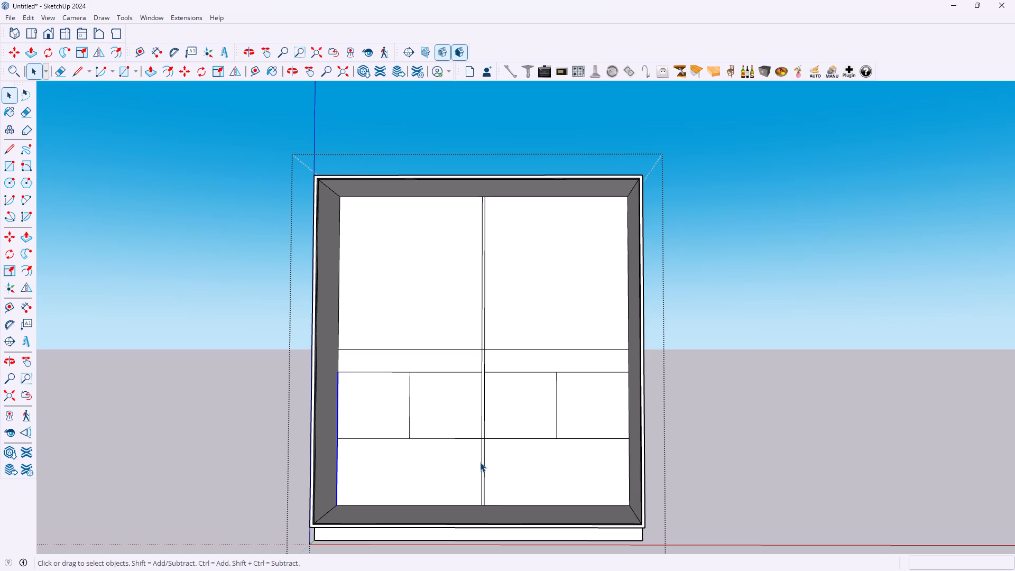
Select the upper-left section of the cabinet's back face.
{"action": "scroll", "coordinate": [483, 458], "scroll_direction": "down", "scroll_amount": 1}
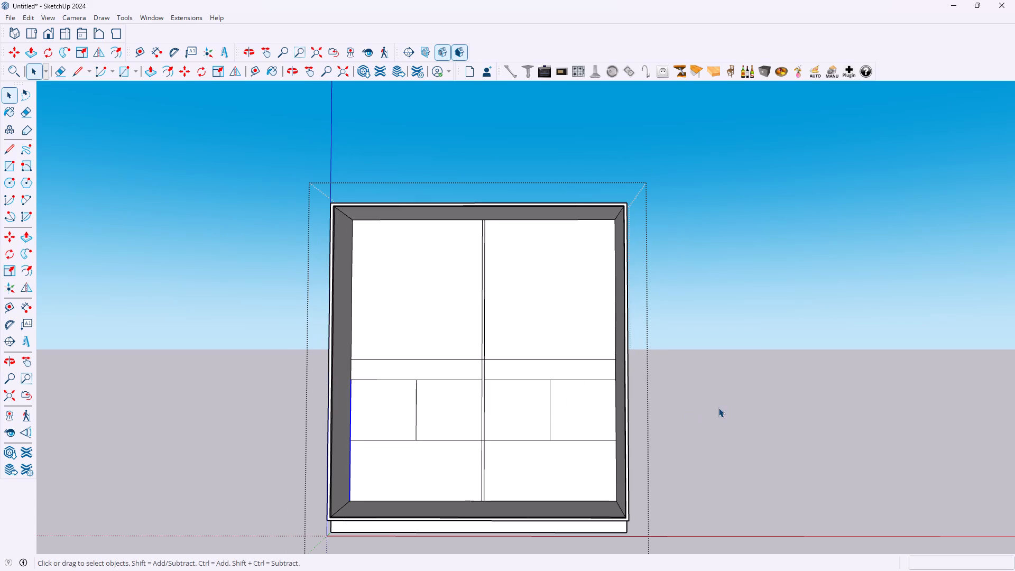
{"action": "left_click", "coordinate": [568, 318]}
{"action": "left_click", "coordinate": [422, 332]}
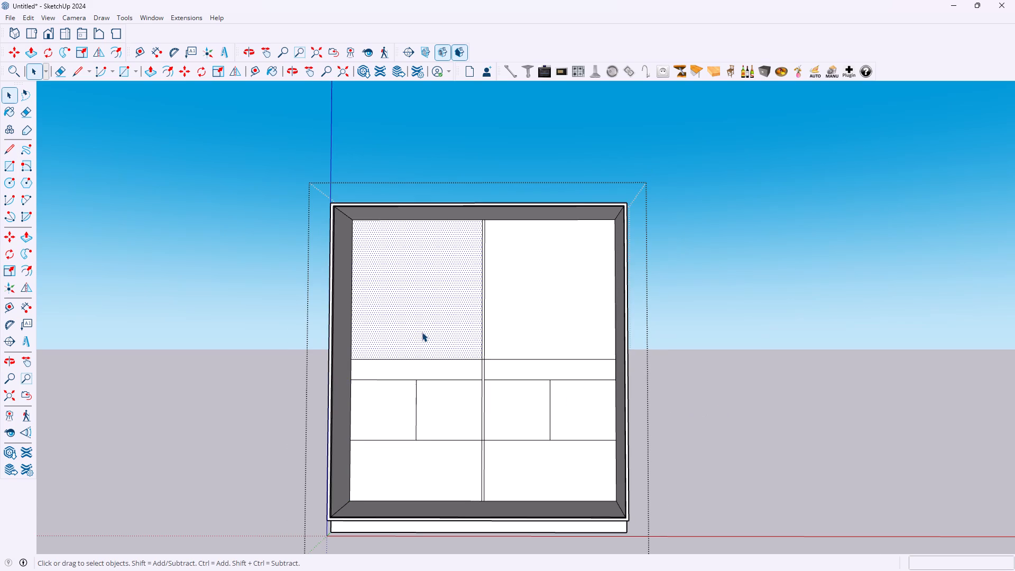
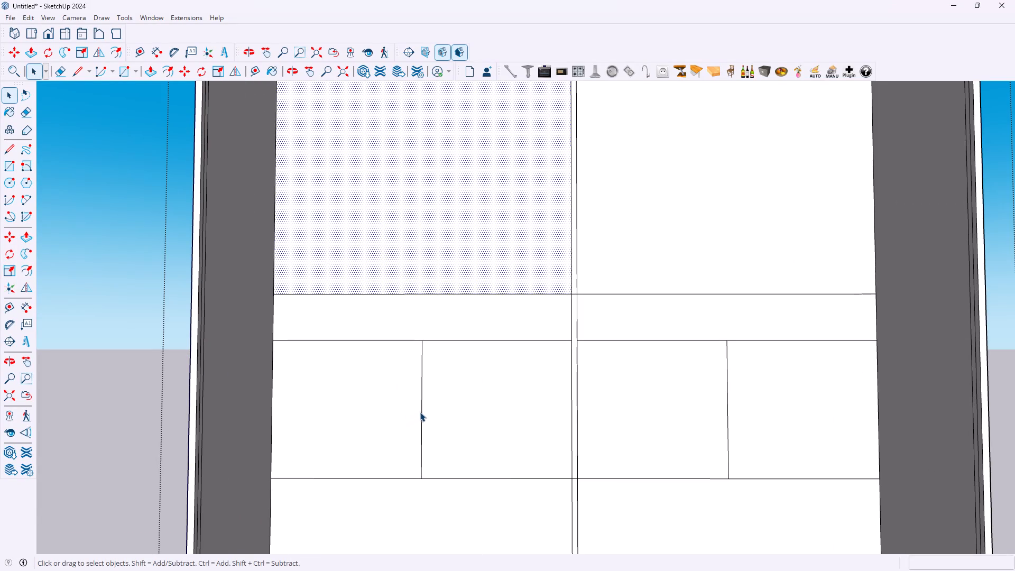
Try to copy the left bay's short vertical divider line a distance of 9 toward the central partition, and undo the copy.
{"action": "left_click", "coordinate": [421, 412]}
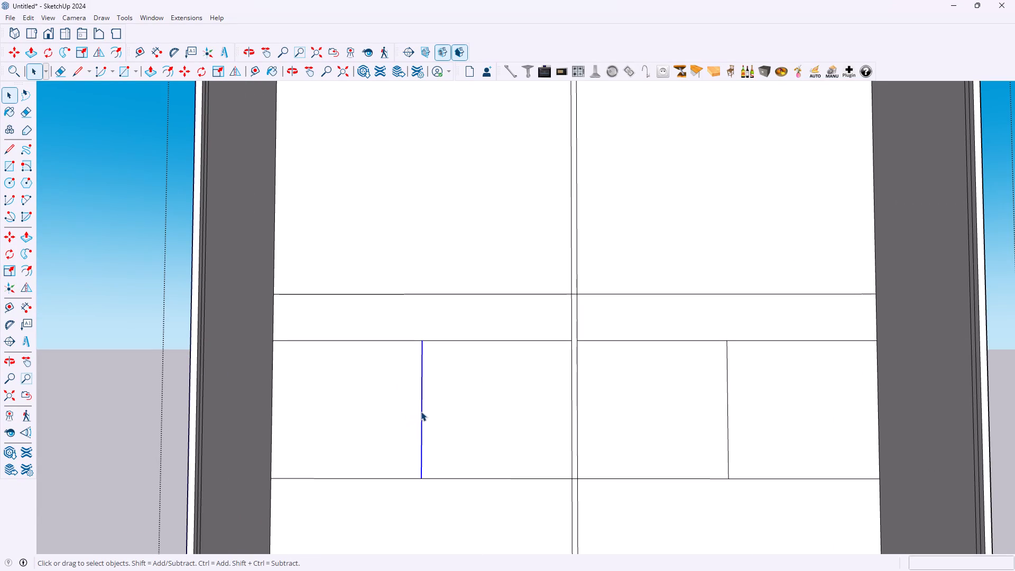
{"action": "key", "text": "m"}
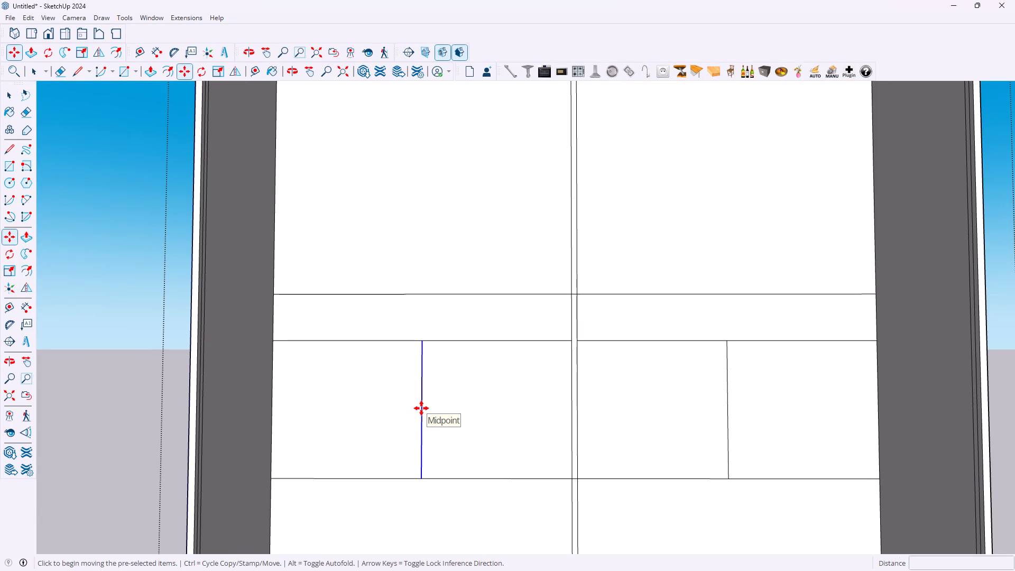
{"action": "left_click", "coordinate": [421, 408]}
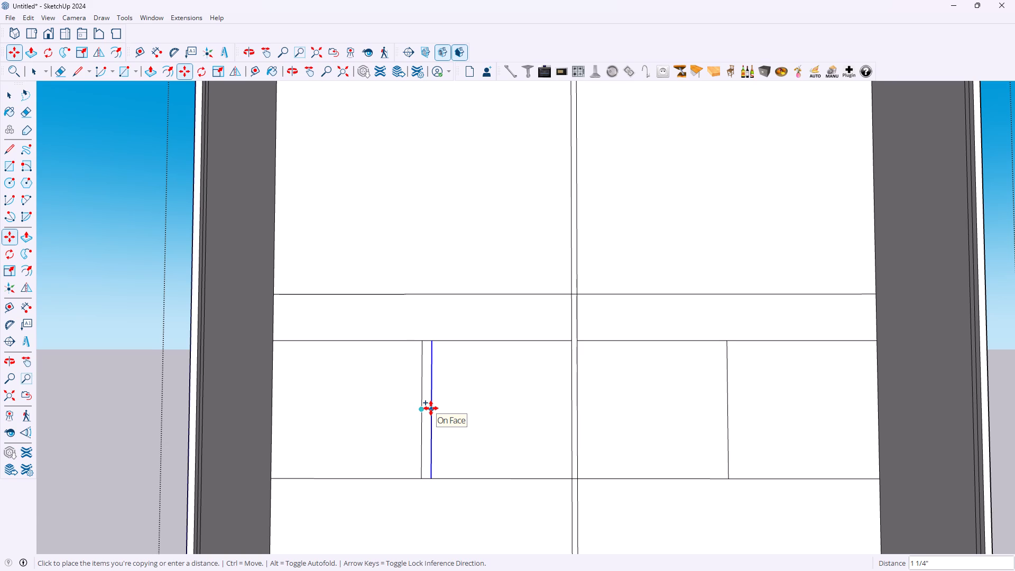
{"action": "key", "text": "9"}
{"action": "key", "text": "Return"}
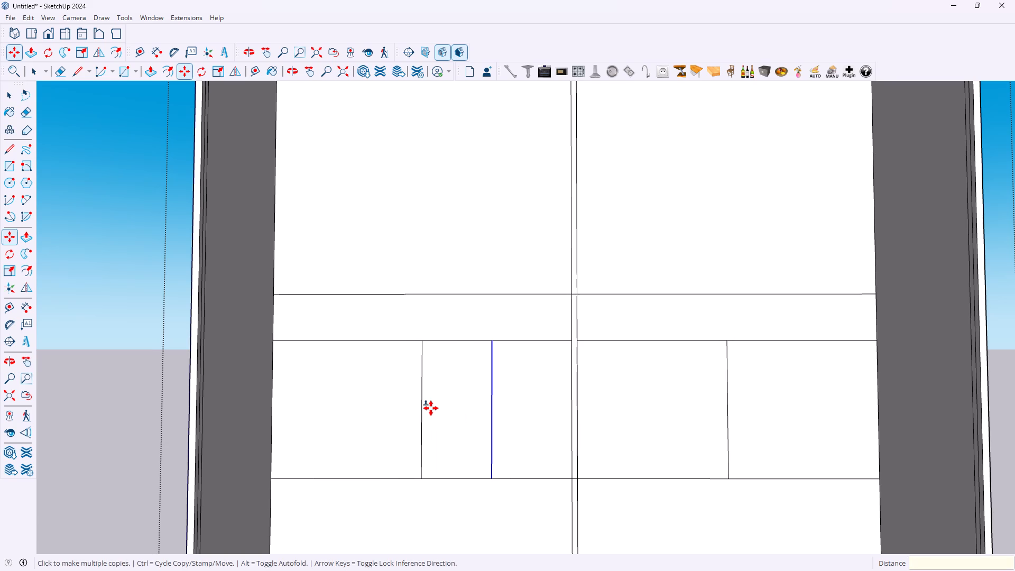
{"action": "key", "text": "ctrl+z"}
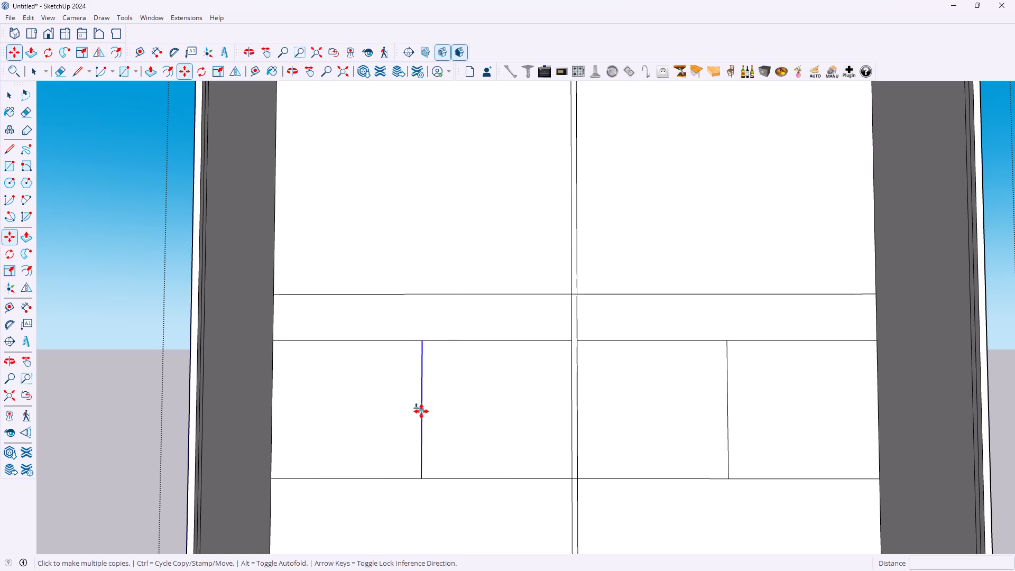
Copy the left bay's short vertical divider line 9mm to each side of the original.
{"action": "left_click", "coordinate": [421, 411]}
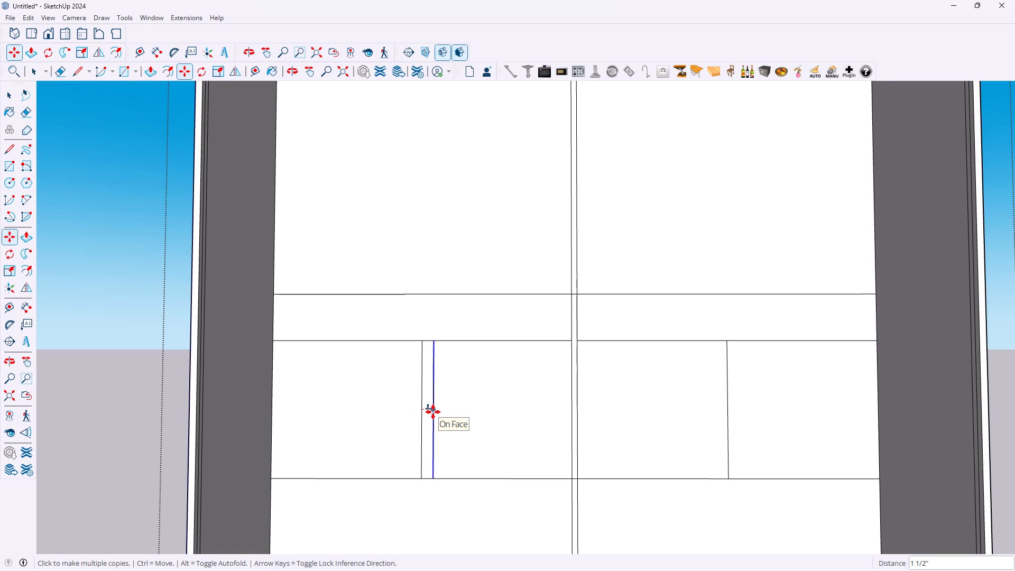
{"action": "type", "text": "9mm"}
{"action": "key", "text": "Return"}
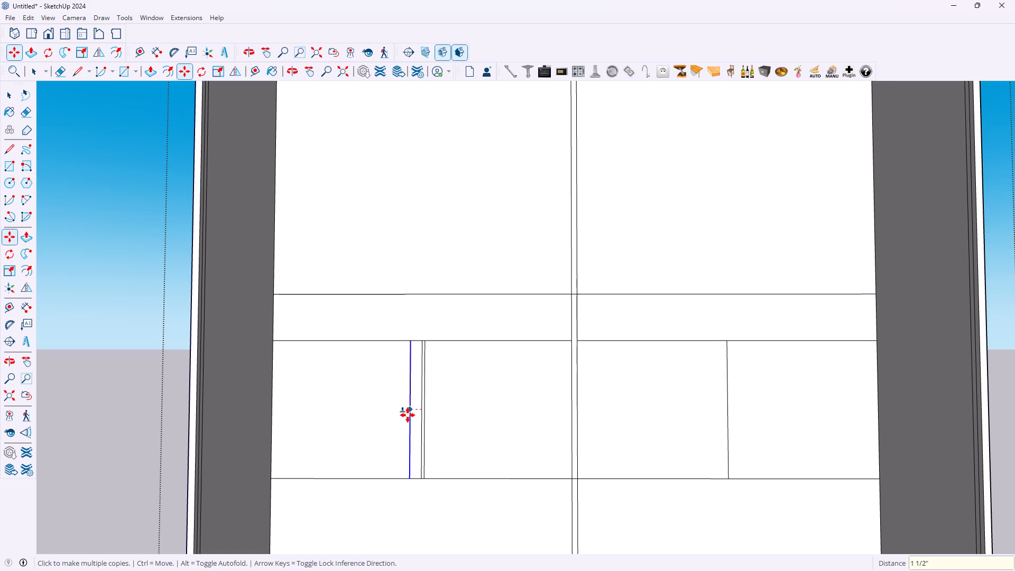
{"action": "type", "text": "9mm"}
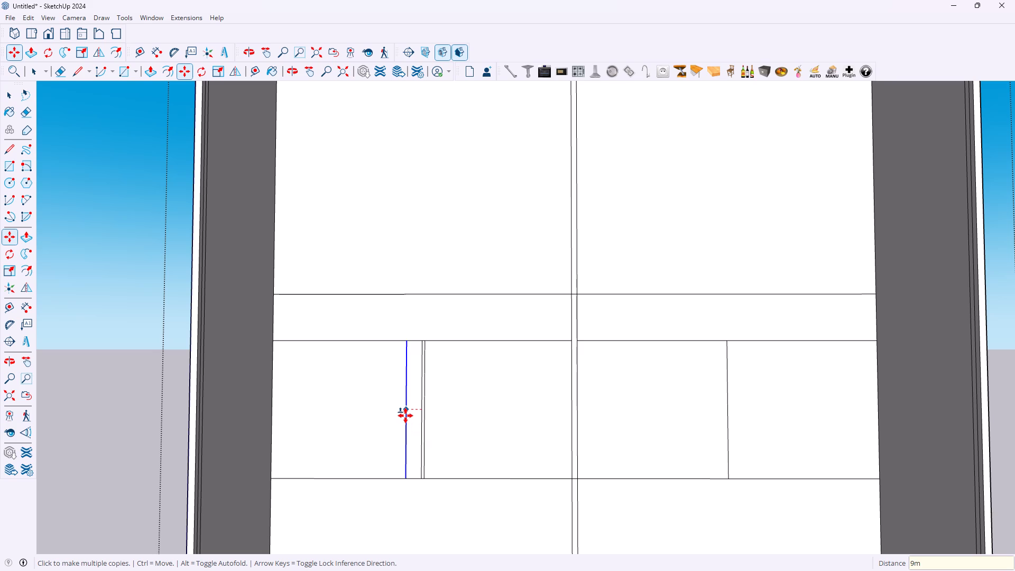
{"action": "key", "text": "Return"}
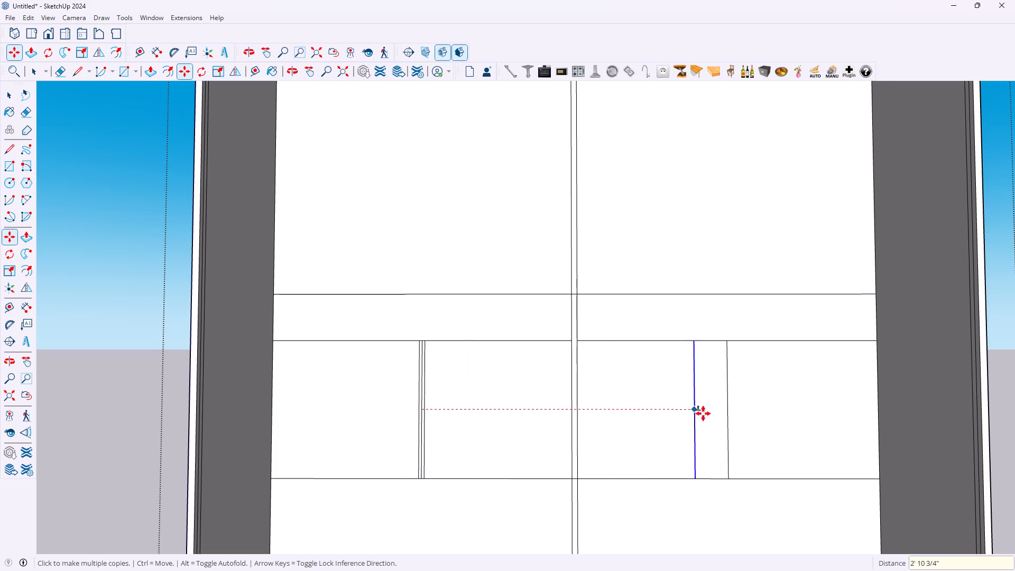
{"action": "key", "text": "space"}
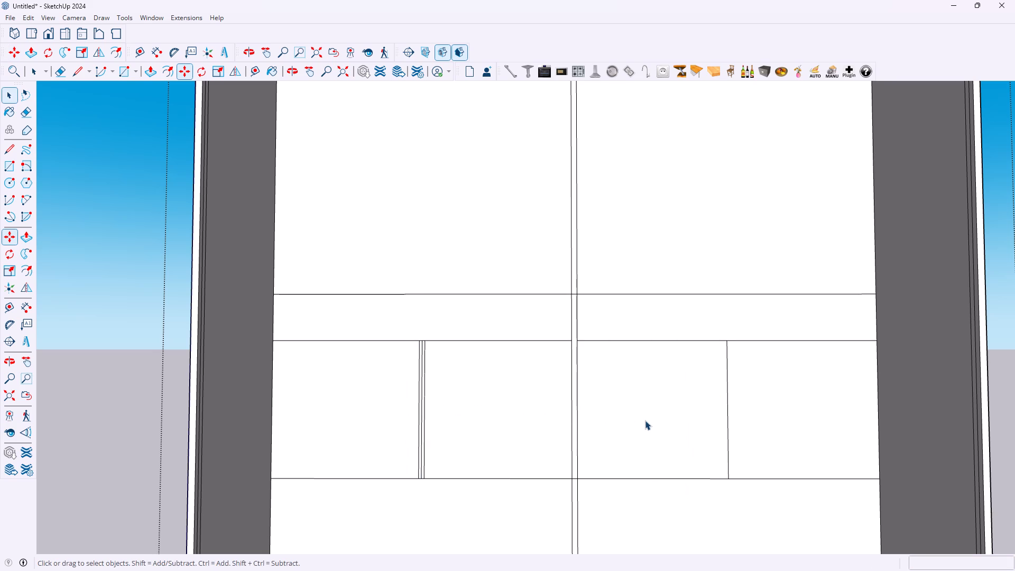
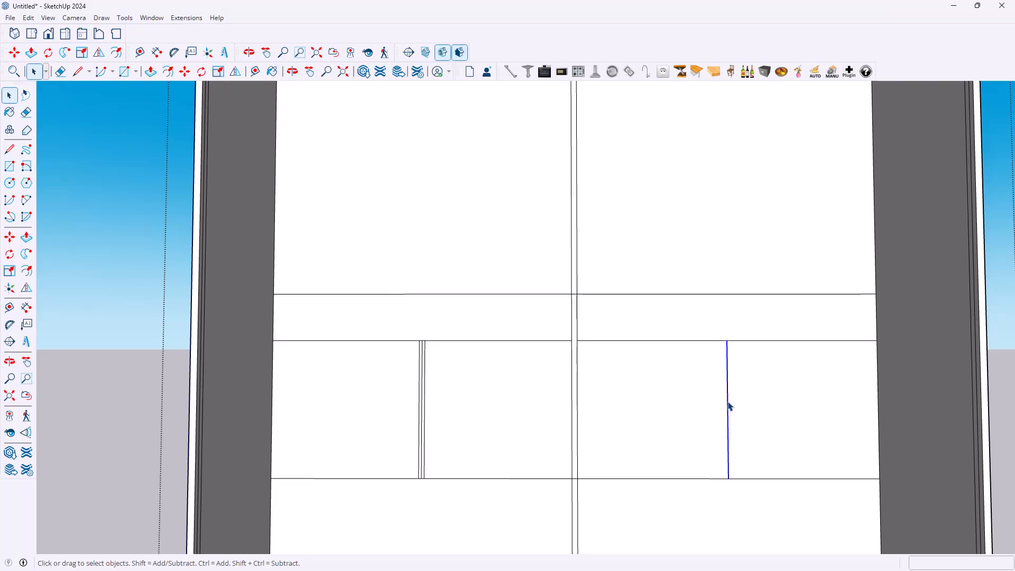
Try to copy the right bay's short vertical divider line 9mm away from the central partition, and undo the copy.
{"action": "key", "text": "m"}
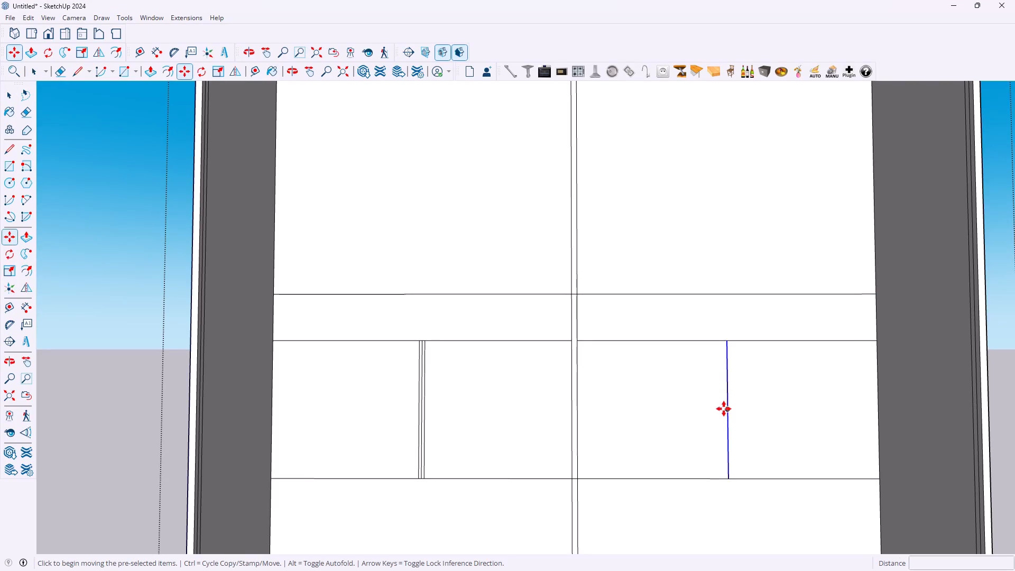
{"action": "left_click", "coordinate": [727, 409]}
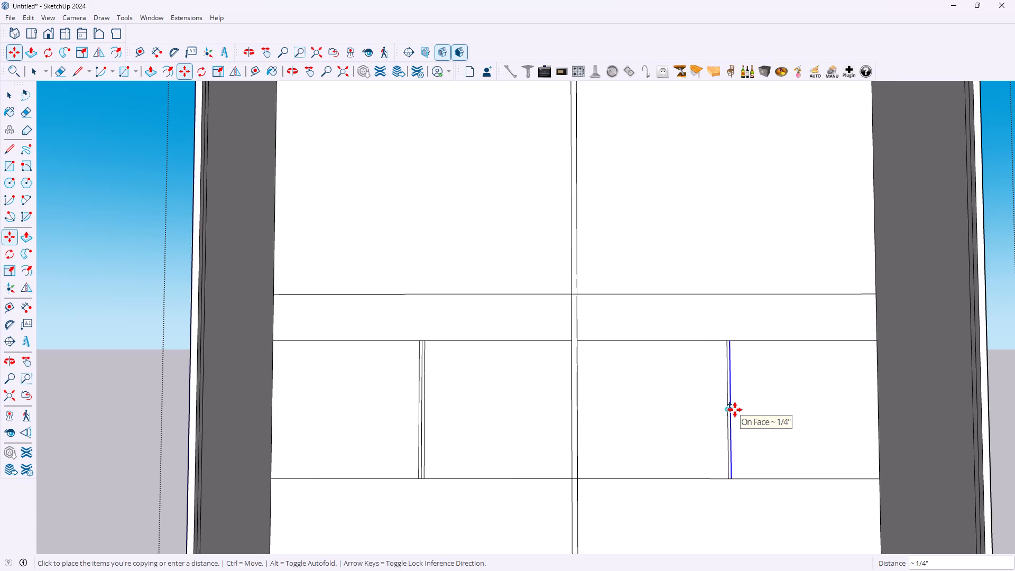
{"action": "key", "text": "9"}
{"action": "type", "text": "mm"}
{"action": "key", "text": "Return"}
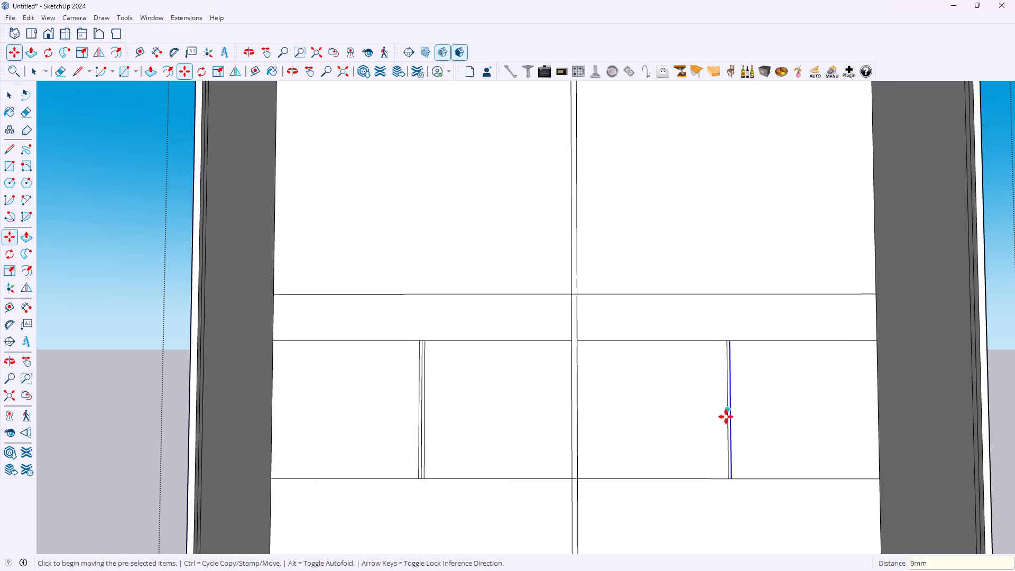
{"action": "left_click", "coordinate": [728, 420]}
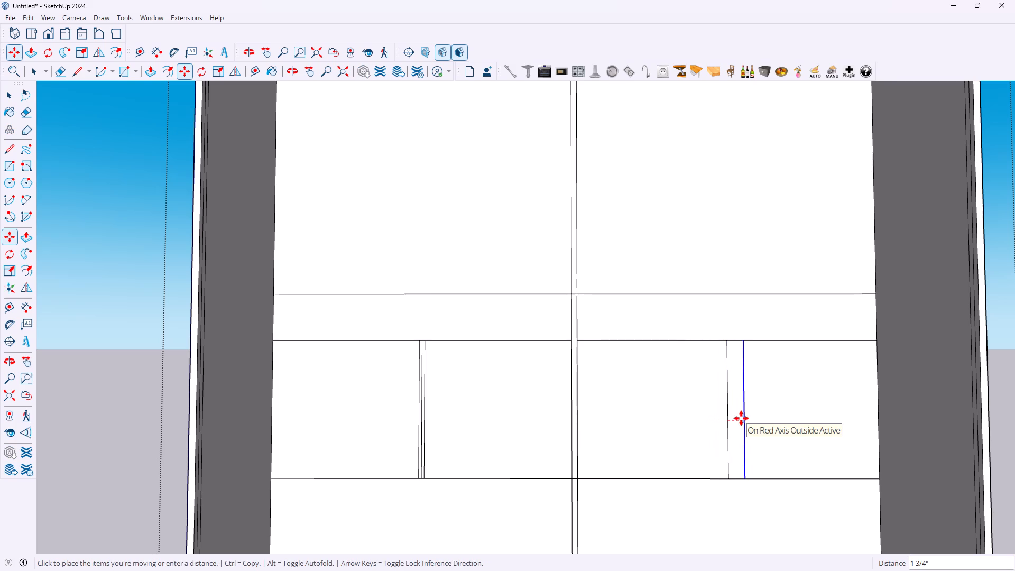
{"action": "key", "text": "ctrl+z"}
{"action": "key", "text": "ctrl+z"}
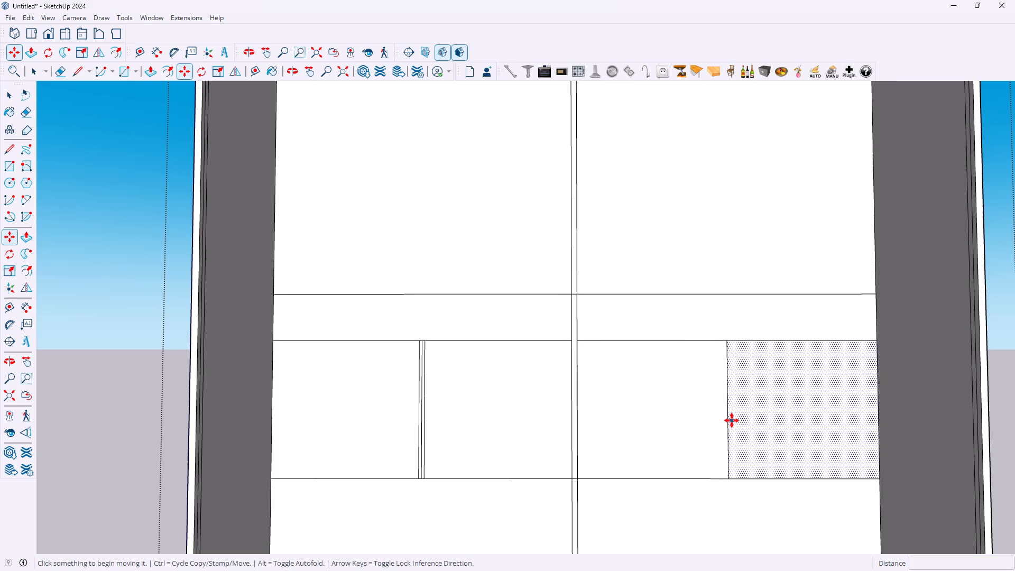
Copy the right bay's short vertical divider line 9mm to each side of the original.
{"action": "left_click", "coordinate": [728, 420]}
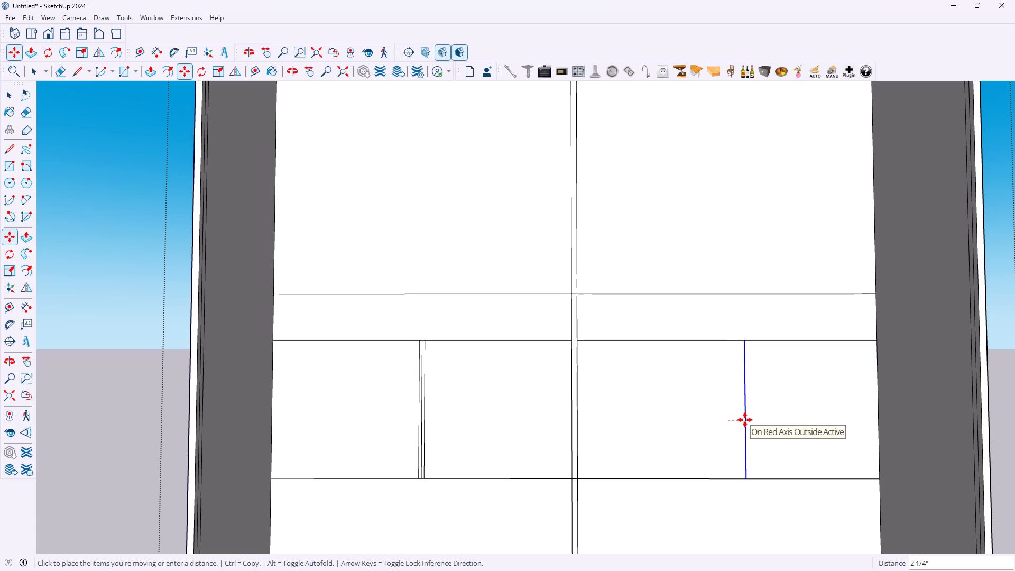
{"action": "type", "text": "9mm"}
{"action": "key", "text": "Return"}
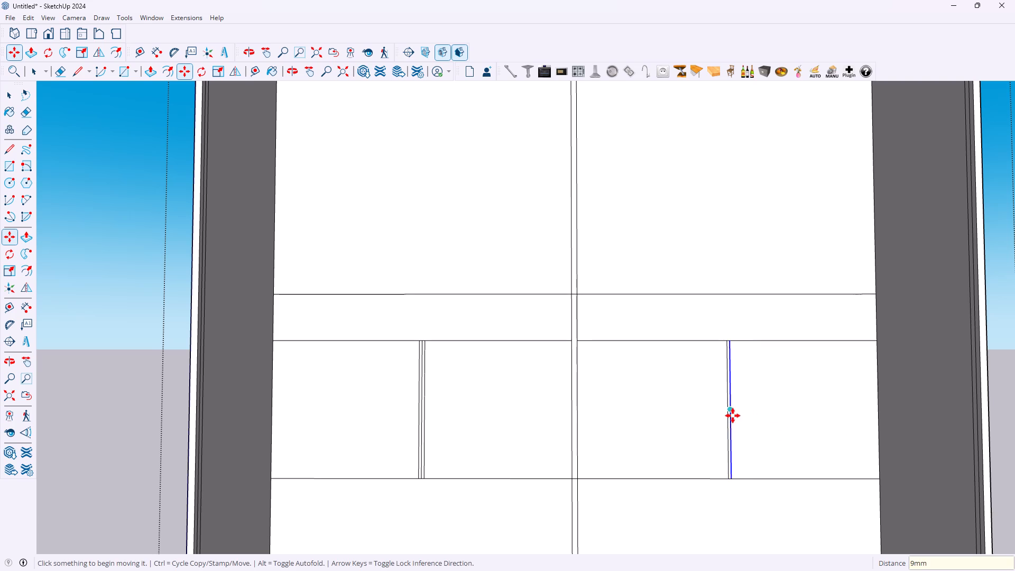
{"action": "left_click", "coordinate": [728, 422]}
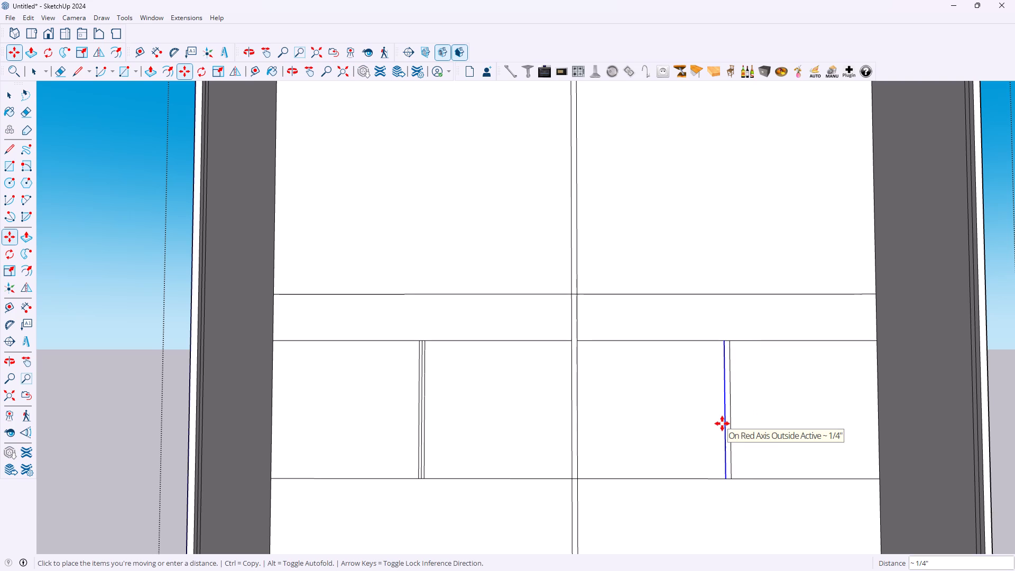
{"action": "type", "text": "9mm"}
{"action": "key", "text": "Return"}
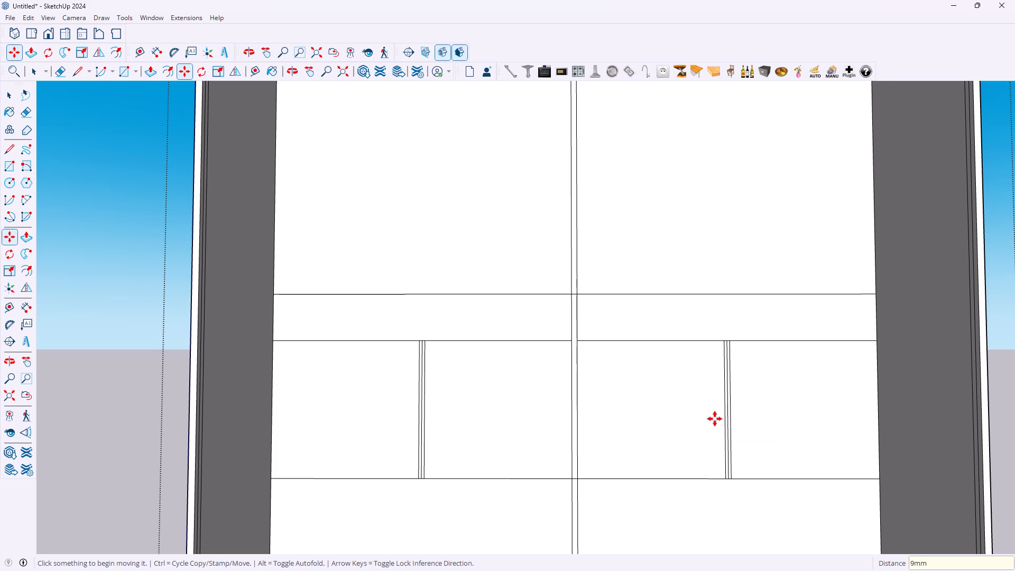
Delete the original middle line of the short vertical divider in both the left and right bays.
{"action": "scroll", "coordinate": [699, 407], "scroll_direction": "down", "scroll_amount": 6}
{"action": "scroll", "coordinate": [706, 445], "scroll_direction": "up", "scroll_amount": 3}
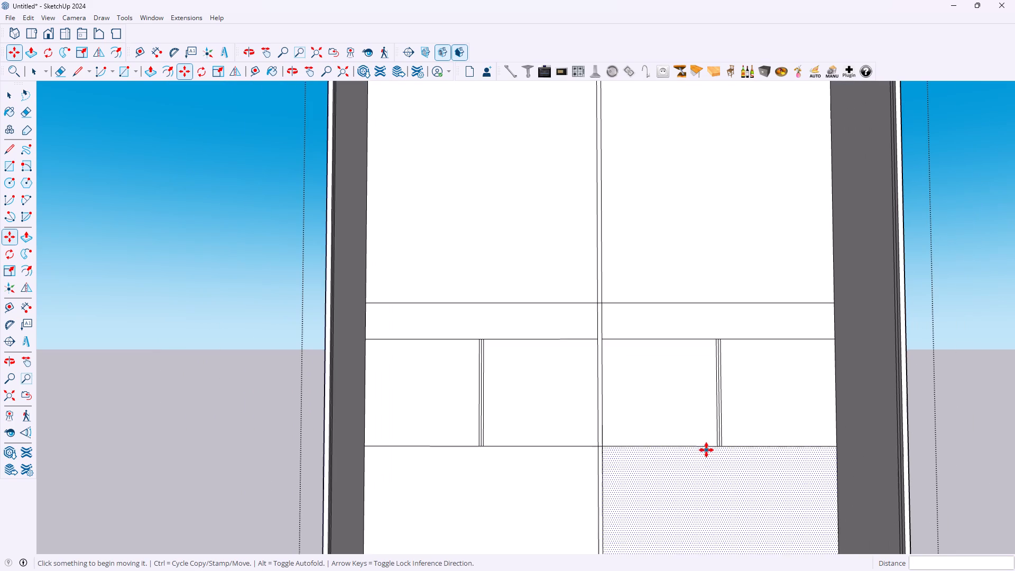
{"action": "key", "text": "space"}
{"action": "scroll", "coordinate": [488, 381], "scroll_direction": "up", "scroll_amount": 4}
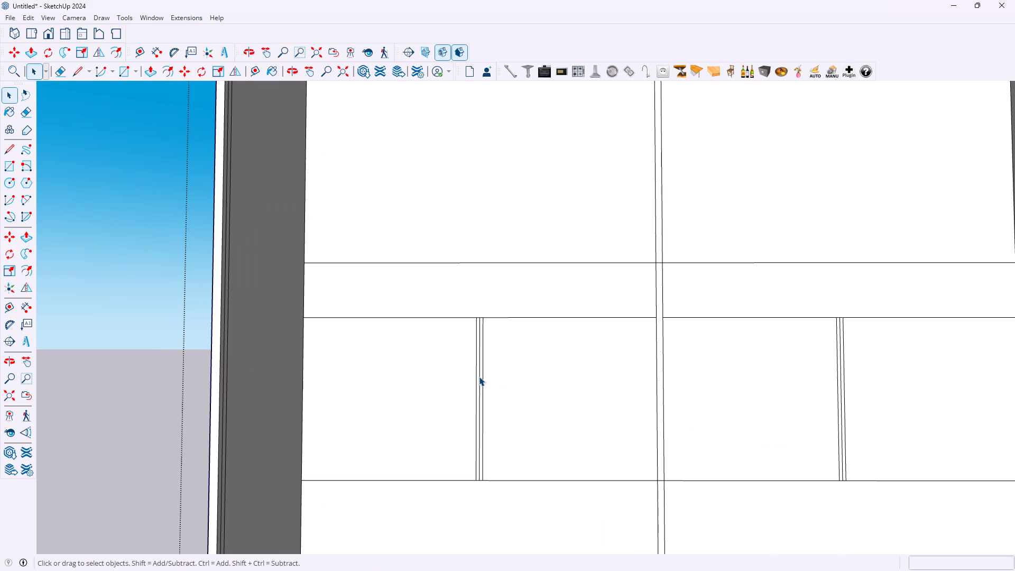
{"action": "left_click", "coordinate": [479, 376]}
{"action": "key", "text": "Delete"}
{"action": "left_click", "coordinate": [840, 386]}
{"action": "key", "text": "Delete"}
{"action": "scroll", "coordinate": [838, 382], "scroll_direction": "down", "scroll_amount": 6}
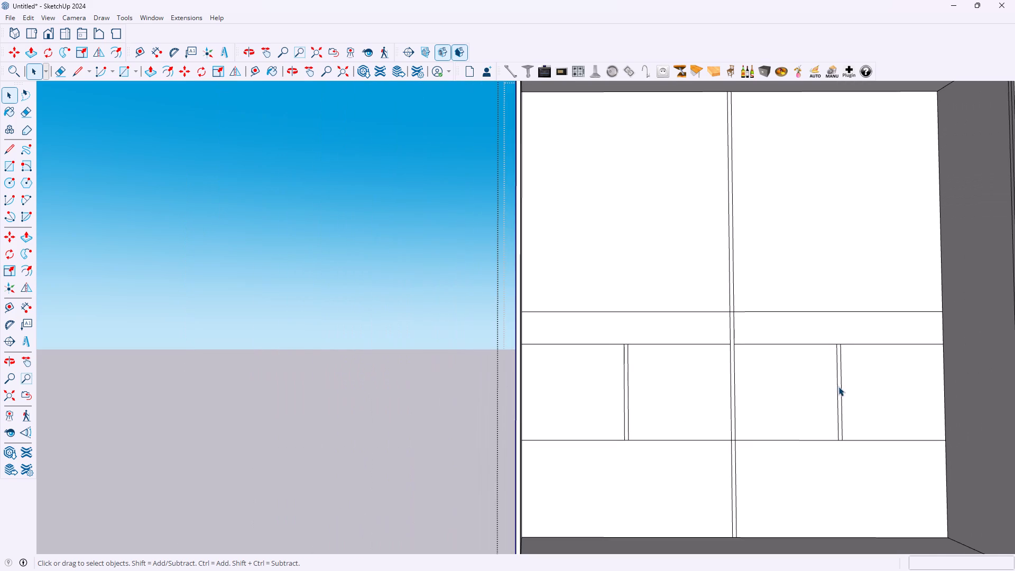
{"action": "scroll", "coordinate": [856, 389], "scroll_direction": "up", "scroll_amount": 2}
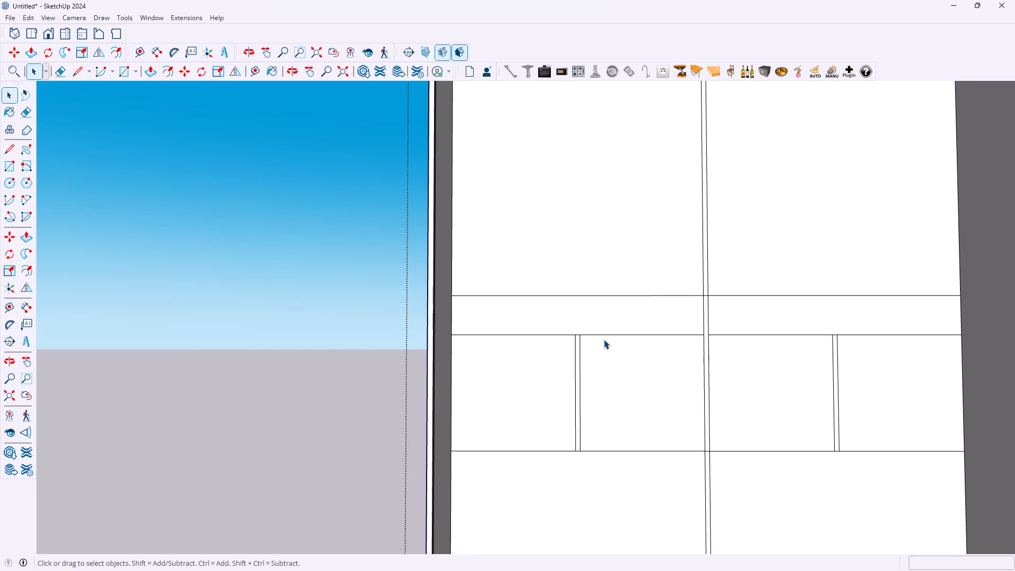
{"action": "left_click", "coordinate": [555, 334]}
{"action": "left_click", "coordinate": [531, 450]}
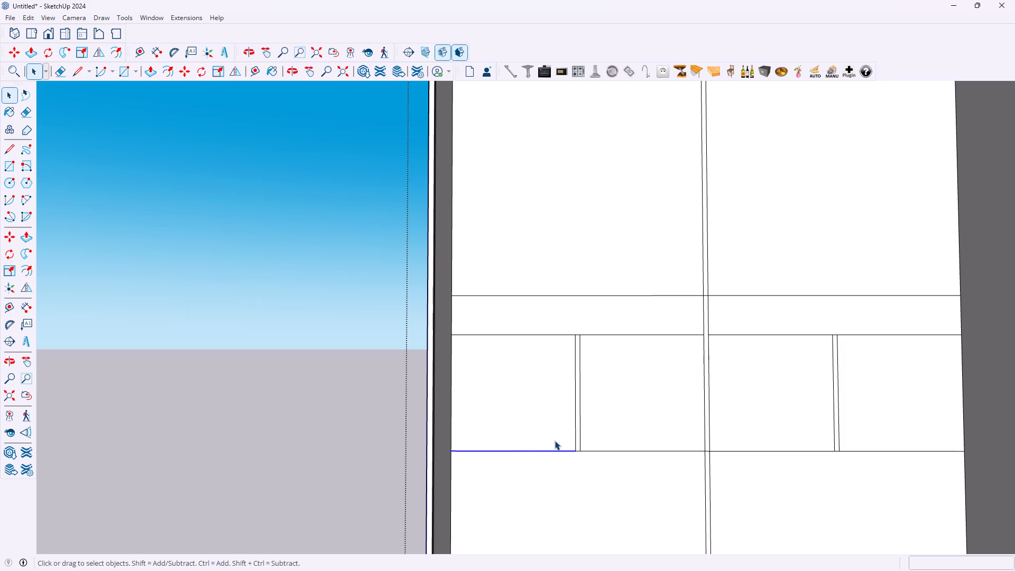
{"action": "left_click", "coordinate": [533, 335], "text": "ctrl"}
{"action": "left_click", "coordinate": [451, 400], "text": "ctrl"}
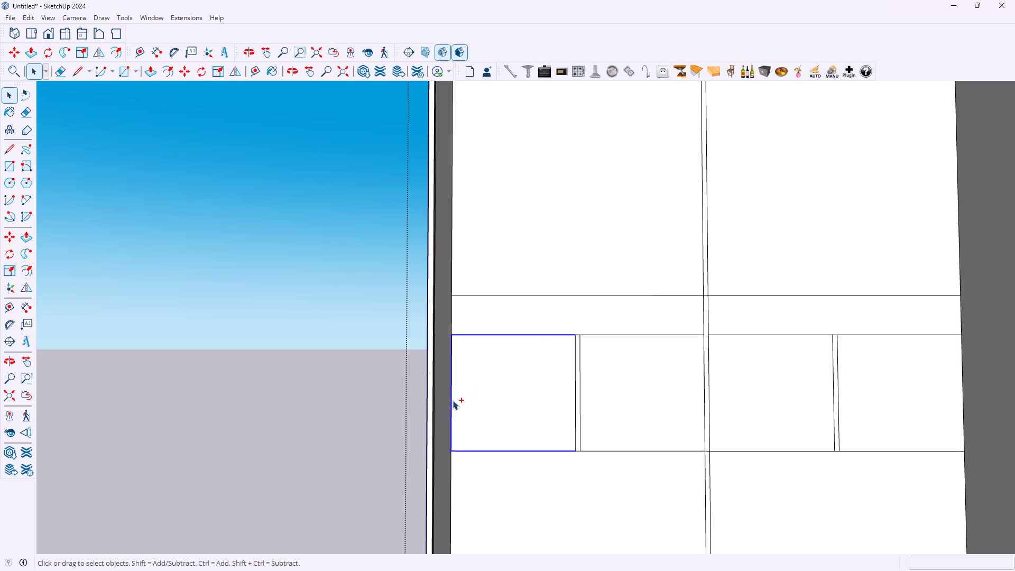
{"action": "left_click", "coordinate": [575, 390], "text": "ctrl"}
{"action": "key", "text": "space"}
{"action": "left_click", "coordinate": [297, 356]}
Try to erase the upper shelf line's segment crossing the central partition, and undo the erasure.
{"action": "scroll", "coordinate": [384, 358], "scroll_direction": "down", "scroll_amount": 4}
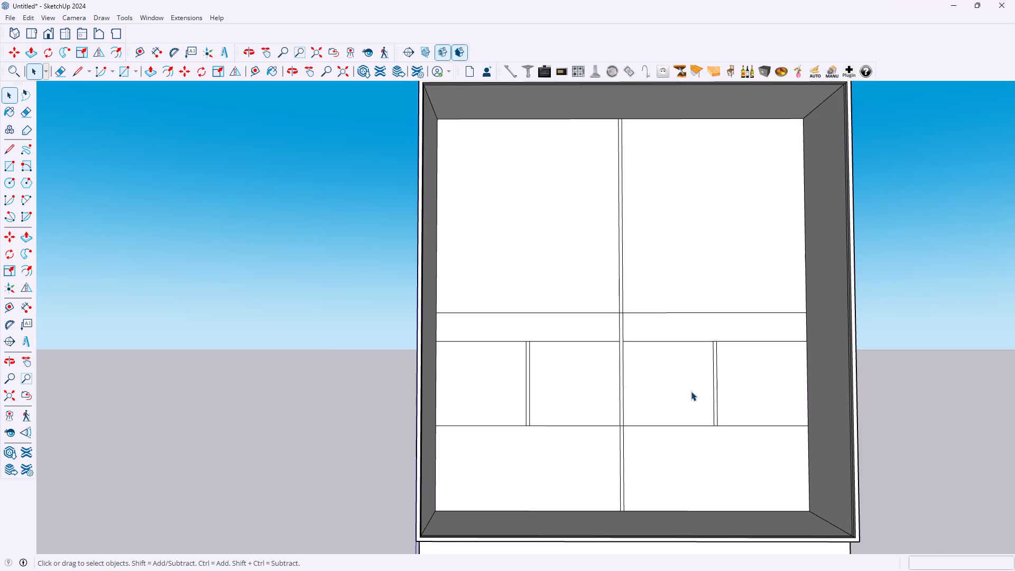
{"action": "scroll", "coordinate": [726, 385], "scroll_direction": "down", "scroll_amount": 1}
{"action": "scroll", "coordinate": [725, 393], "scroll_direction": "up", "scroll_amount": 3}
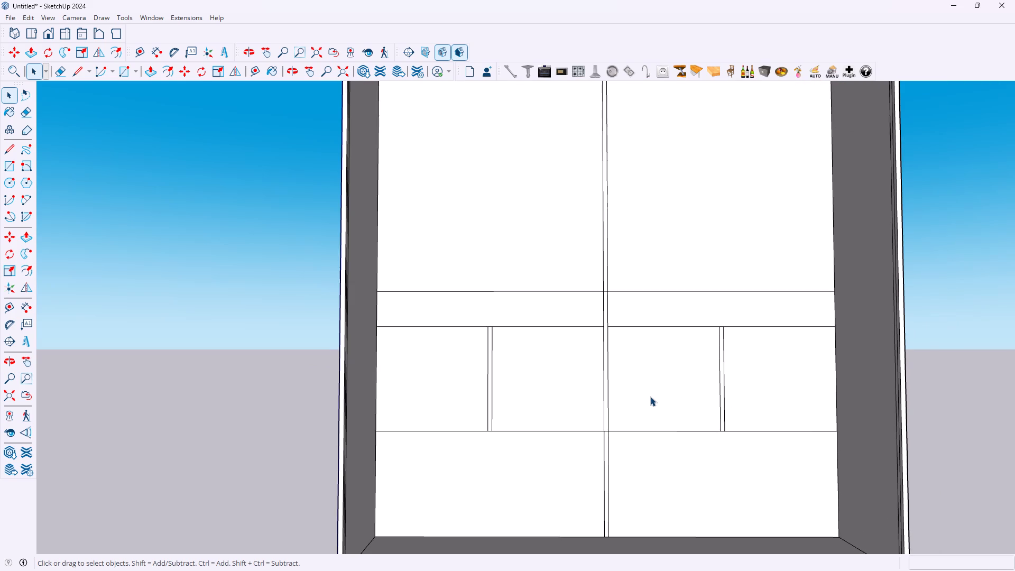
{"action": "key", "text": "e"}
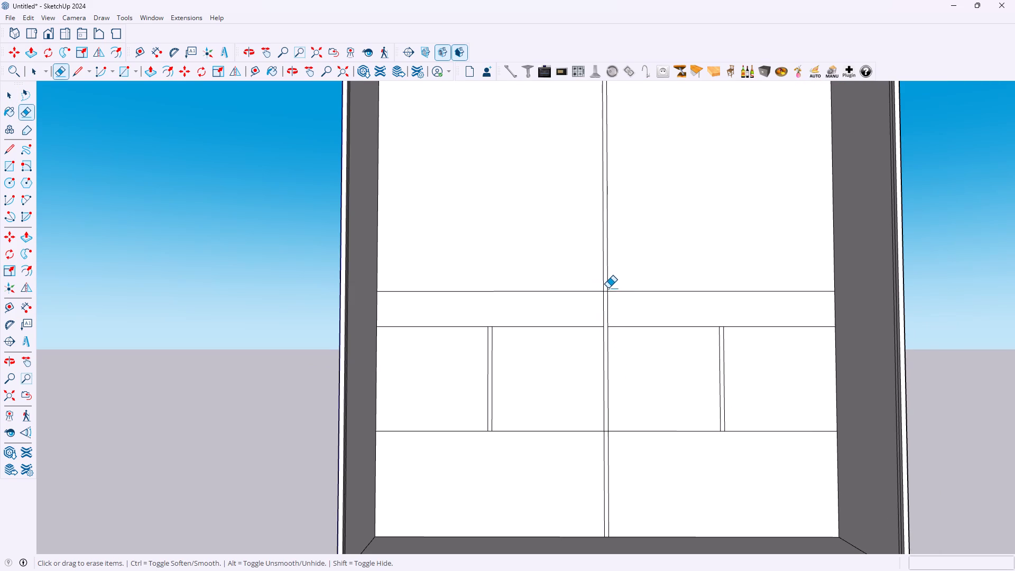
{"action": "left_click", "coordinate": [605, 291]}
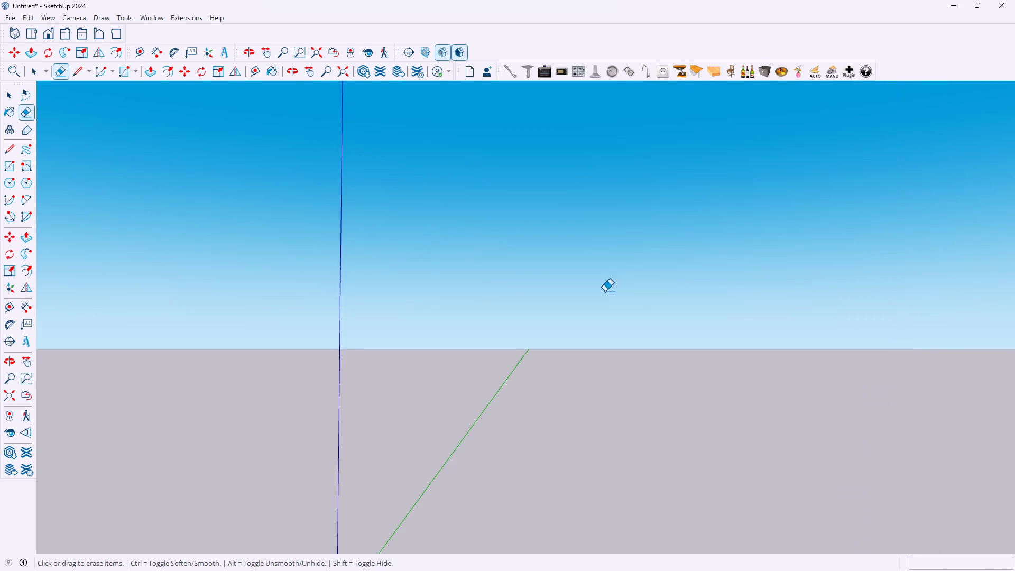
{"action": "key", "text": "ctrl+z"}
Inside the cabinet group, erase the upper and lower horizontal line segments that cross the central partition strip.
{"action": "key", "text": "space"}
{"action": "triple_click", "coordinate": [570, 306]}
{"action": "left_click", "coordinate": [570, 306]}
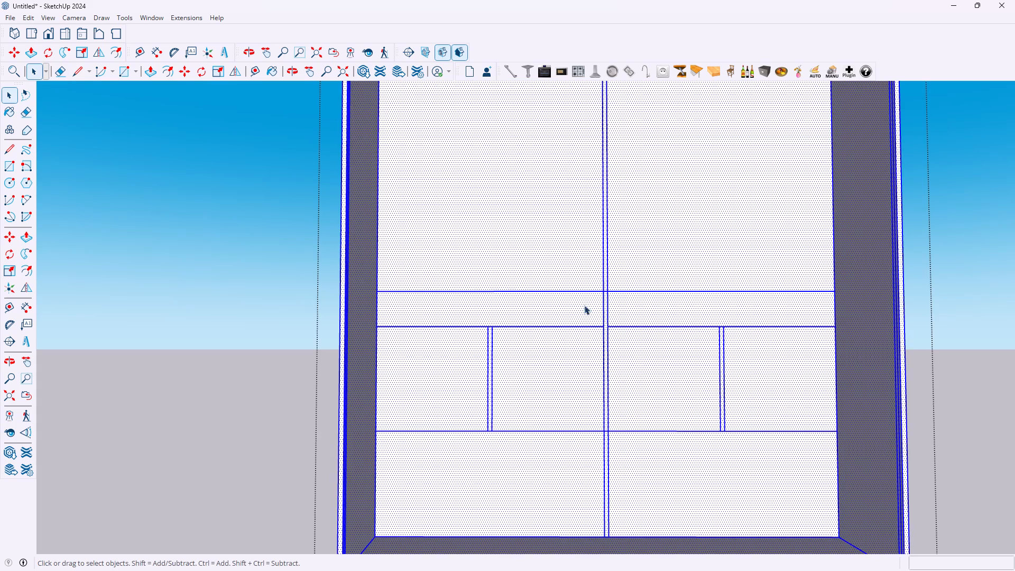
{"action": "left_click", "coordinate": [617, 305]}
{"action": "key", "text": "e"}
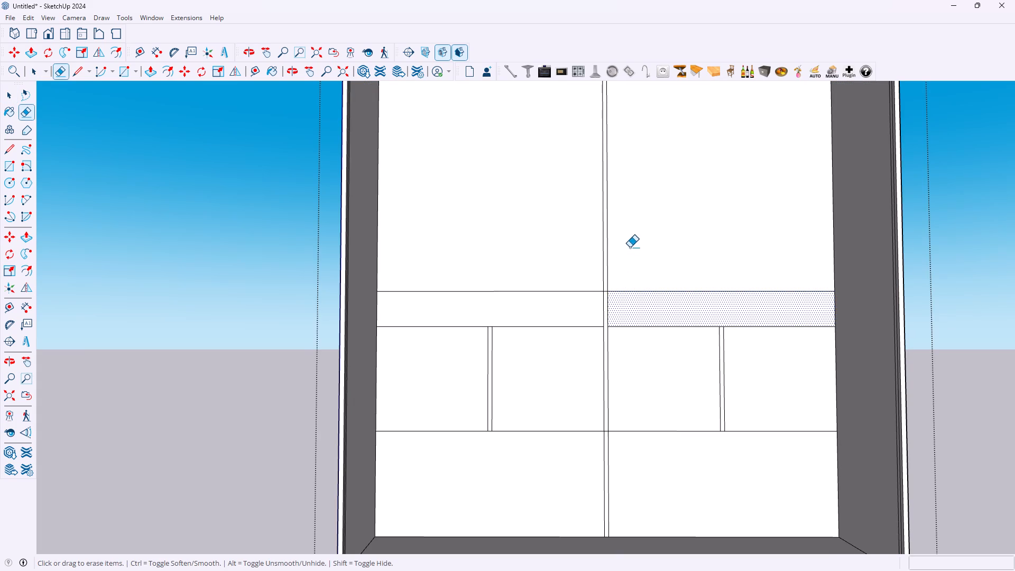
{"action": "scroll", "coordinate": [629, 279], "scroll_direction": "up", "scroll_amount": 12}
{"action": "left_click_drag", "start_coordinate": [567, 292], "coordinate": [565, 308]}
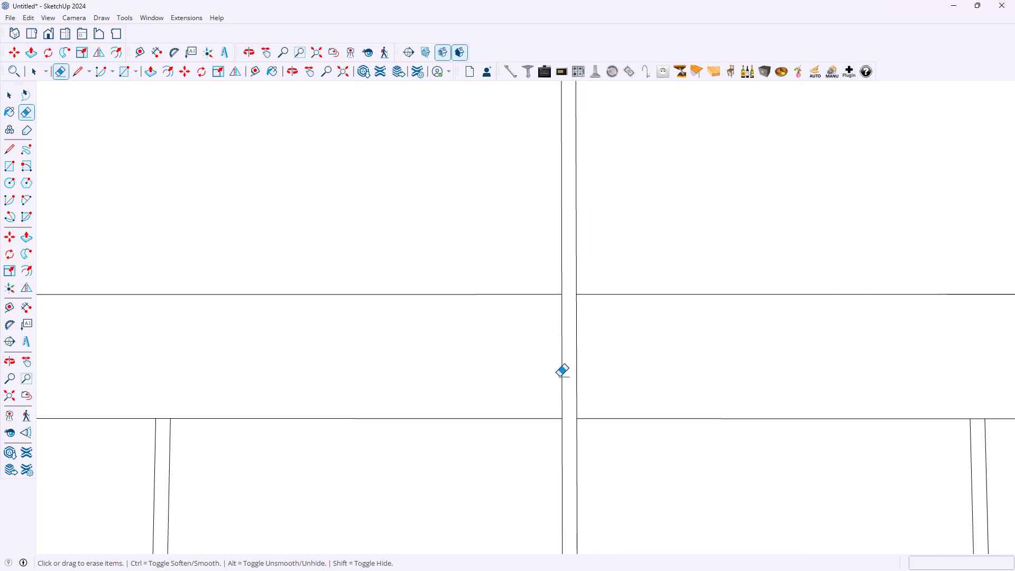
{"action": "scroll", "coordinate": [576, 388], "scroll_direction": "down", "scroll_amount": 20}
{"action": "scroll", "coordinate": [575, 430], "scroll_direction": "up", "scroll_amount": 7}
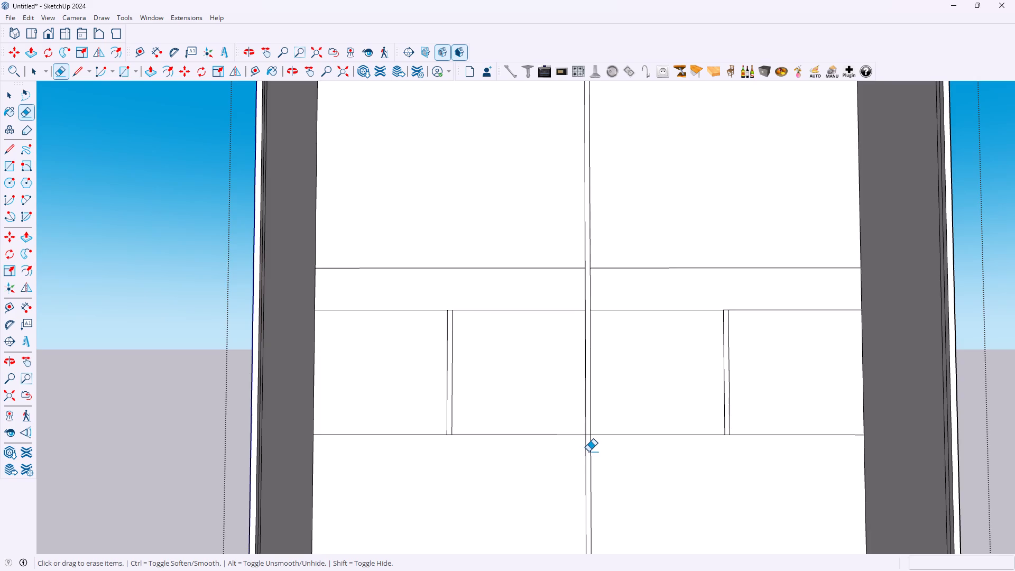
{"action": "scroll", "coordinate": [589, 450], "scroll_direction": "up", "scroll_amount": 18}
{"action": "left_click_drag", "start_coordinate": [581, 397], "coordinate": [580, 445]}
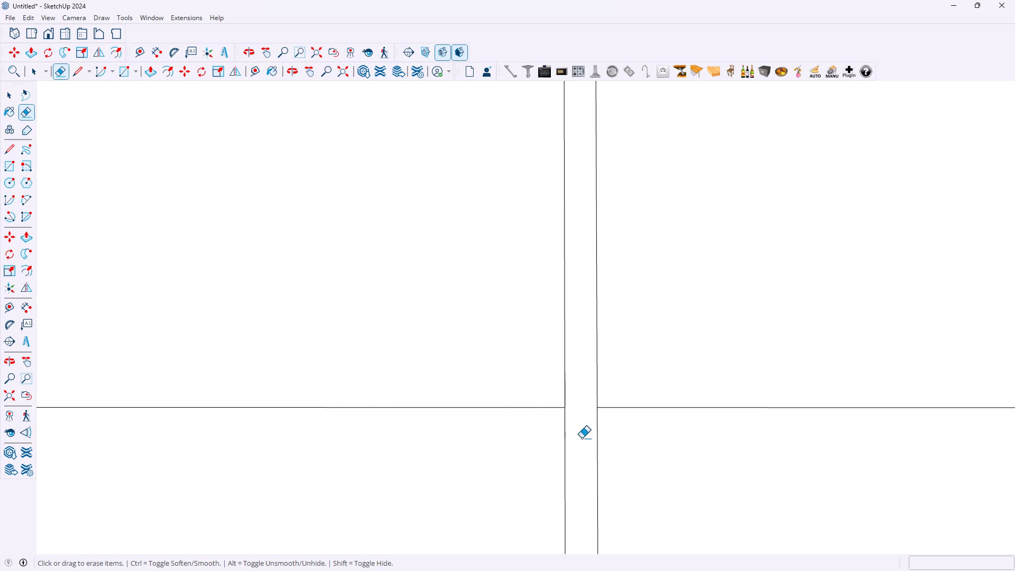
Erase the short horizontal line segment closing the top of the left bay's short vertical divider.
{"action": "scroll", "coordinate": [582, 377], "scroll_direction": "down", "scroll_amount": 20}
{"action": "scroll", "coordinate": [582, 377], "scroll_direction": "down", "scroll_amount": 13}
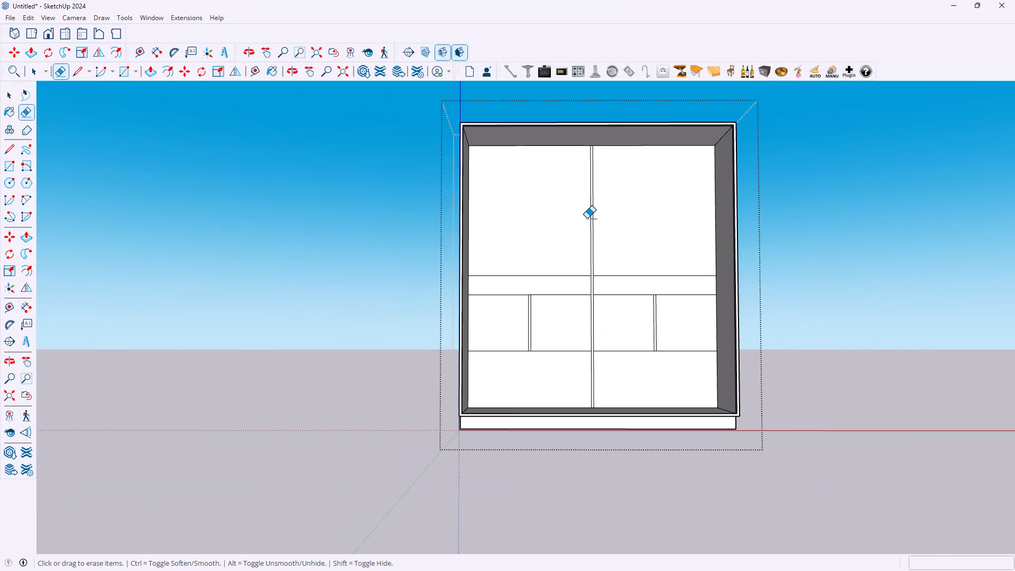
{"action": "scroll", "coordinate": [583, 159], "scroll_direction": "up", "scroll_amount": 13}
{"action": "scroll", "coordinate": [601, 142], "scroll_direction": "down", "scroll_amount": 9}
{"action": "scroll", "coordinate": [597, 150], "scroll_direction": "up", "scroll_amount": 1}
{"action": "scroll", "coordinate": [596, 150], "scroll_direction": "down", "scroll_amount": 8}
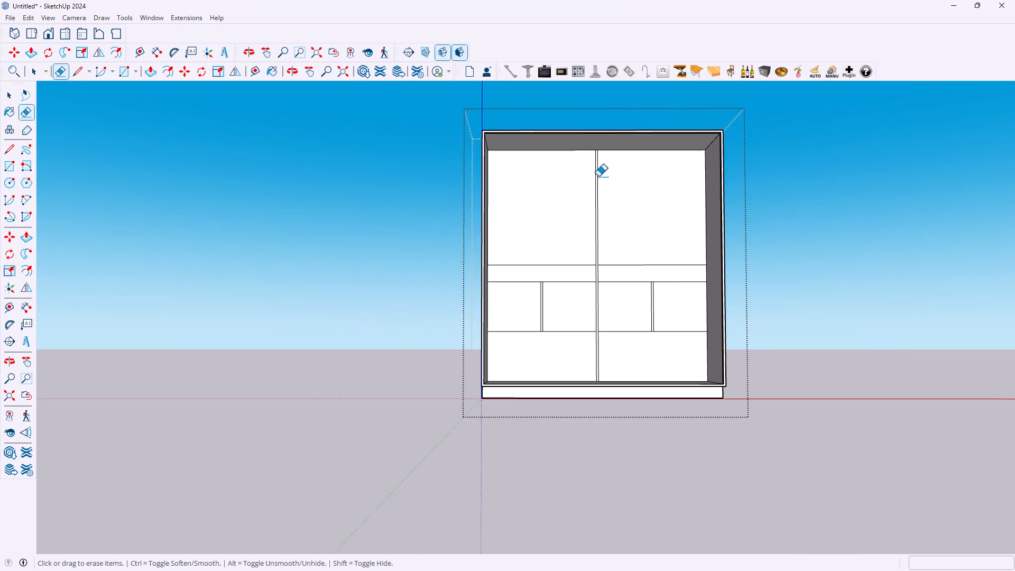
{"action": "scroll", "coordinate": [670, 326], "scroll_direction": "up", "scroll_amount": 9}
{"action": "scroll", "coordinate": [322, 234], "scroll_direction": "up", "scroll_amount": 7}
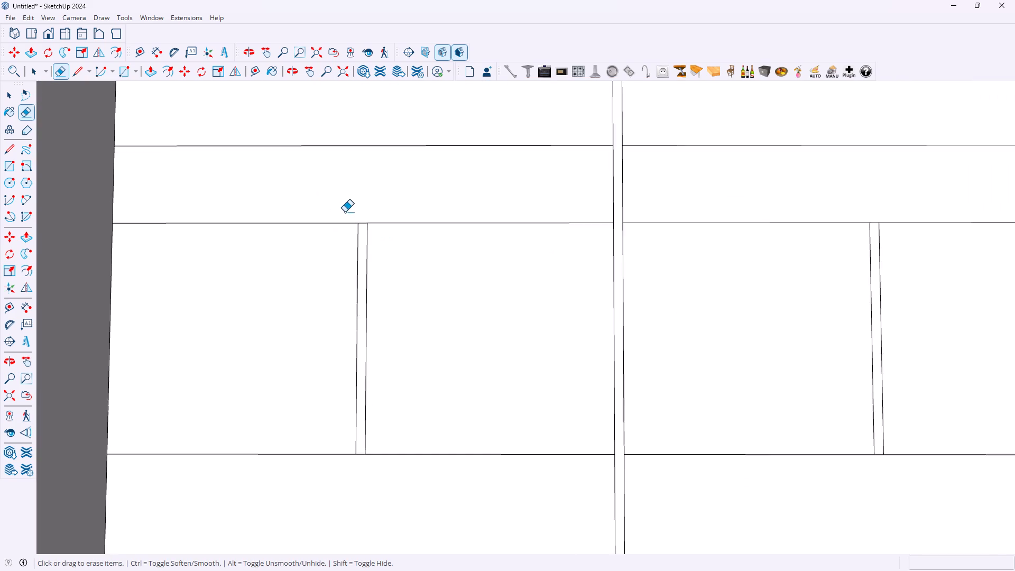
{"action": "scroll", "coordinate": [345, 212], "scroll_direction": "up", "scroll_amount": 9}
{"action": "left_click_drag", "start_coordinate": [390, 225], "coordinate": [381, 253]}
{"action": "scroll", "coordinate": [385, 232], "scroll_direction": "down", "scroll_amount": 11}
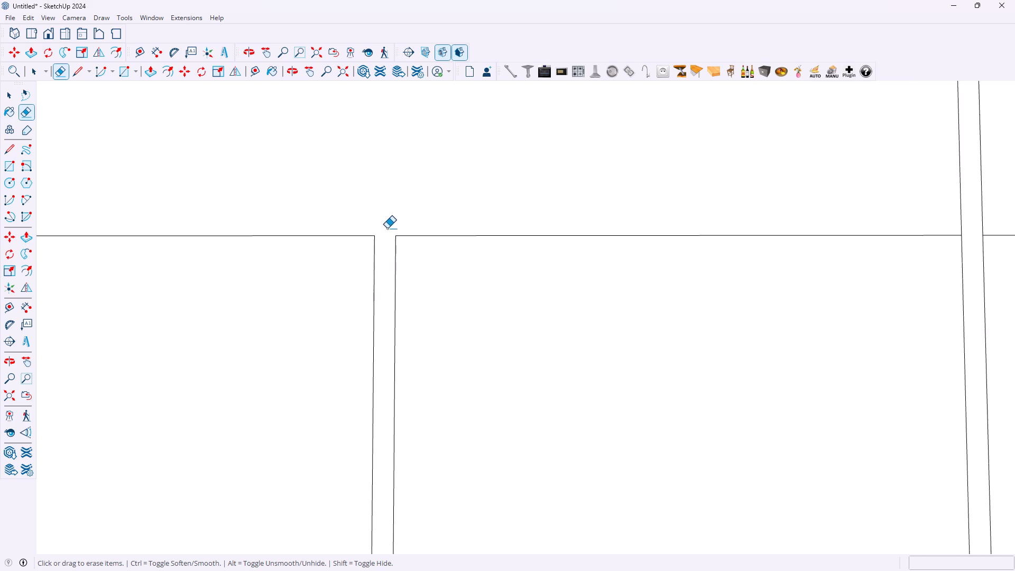
Undo the erasure of the short horizontal segment closing the top of the left bay's short vertical divider.
{"action": "scroll", "coordinate": [387, 228], "scroll_direction": "down", "scroll_amount": 15}
{"action": "scroll", "coordinate": [382, 344], "scroll_direction": "up", "scroll_amount": 2}
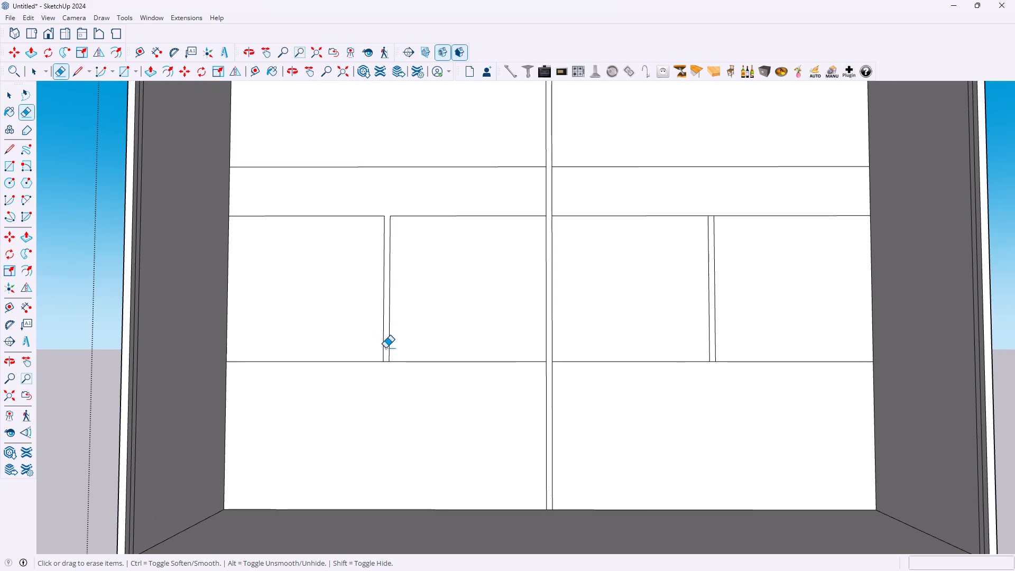
{"action": "key", "text": "ctrl+z"}
{"action": "key", "text": "ctrl+z"}
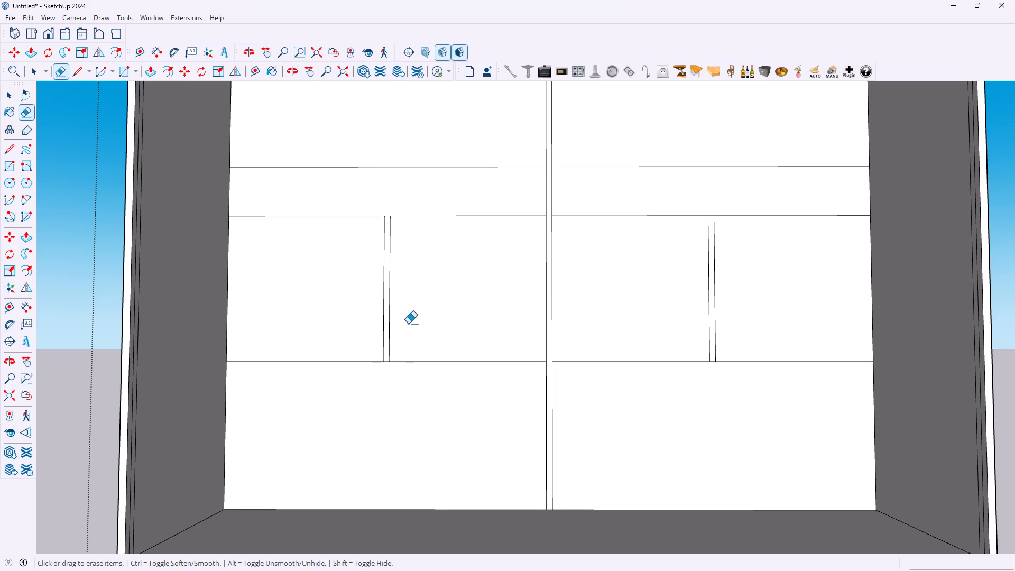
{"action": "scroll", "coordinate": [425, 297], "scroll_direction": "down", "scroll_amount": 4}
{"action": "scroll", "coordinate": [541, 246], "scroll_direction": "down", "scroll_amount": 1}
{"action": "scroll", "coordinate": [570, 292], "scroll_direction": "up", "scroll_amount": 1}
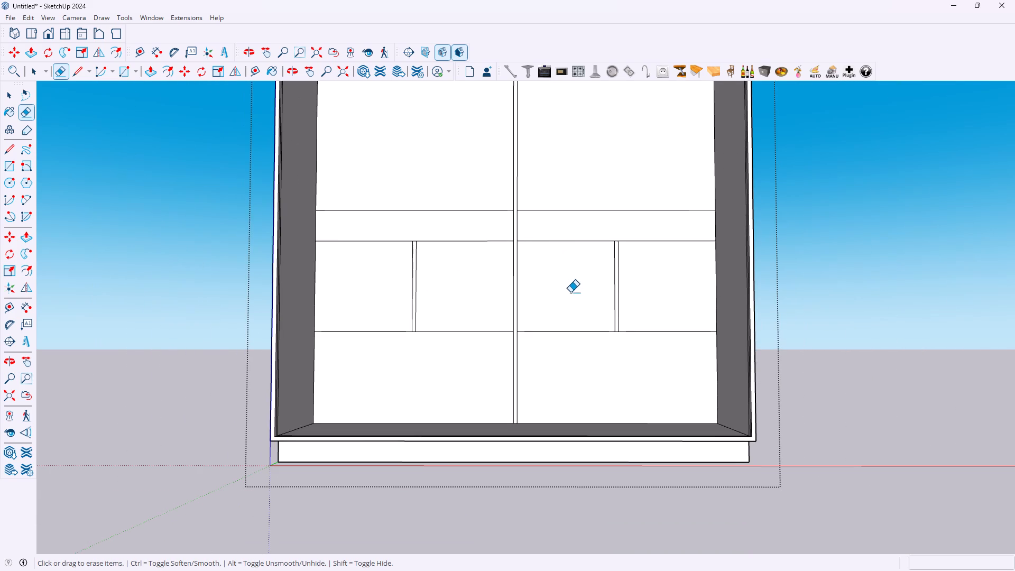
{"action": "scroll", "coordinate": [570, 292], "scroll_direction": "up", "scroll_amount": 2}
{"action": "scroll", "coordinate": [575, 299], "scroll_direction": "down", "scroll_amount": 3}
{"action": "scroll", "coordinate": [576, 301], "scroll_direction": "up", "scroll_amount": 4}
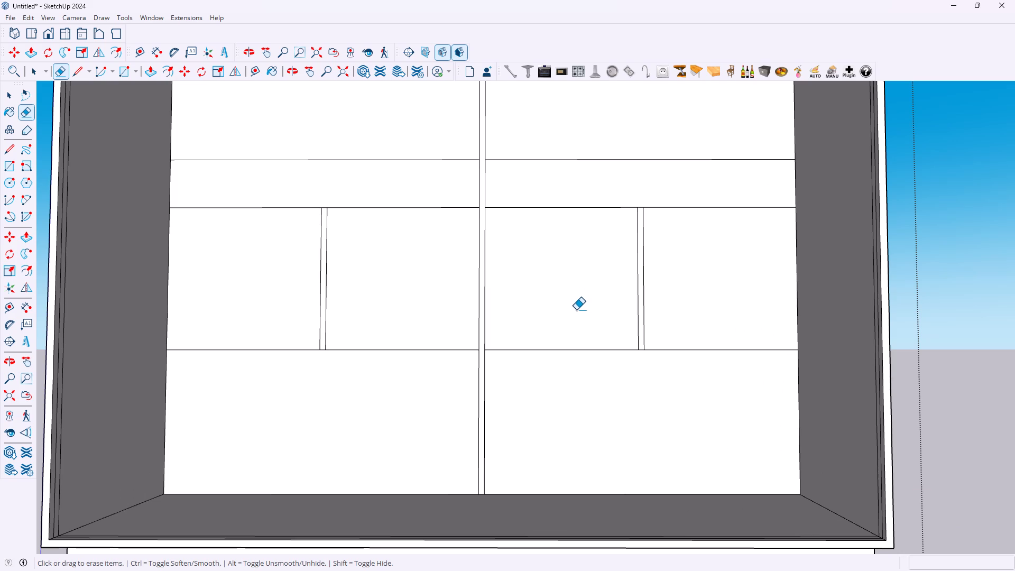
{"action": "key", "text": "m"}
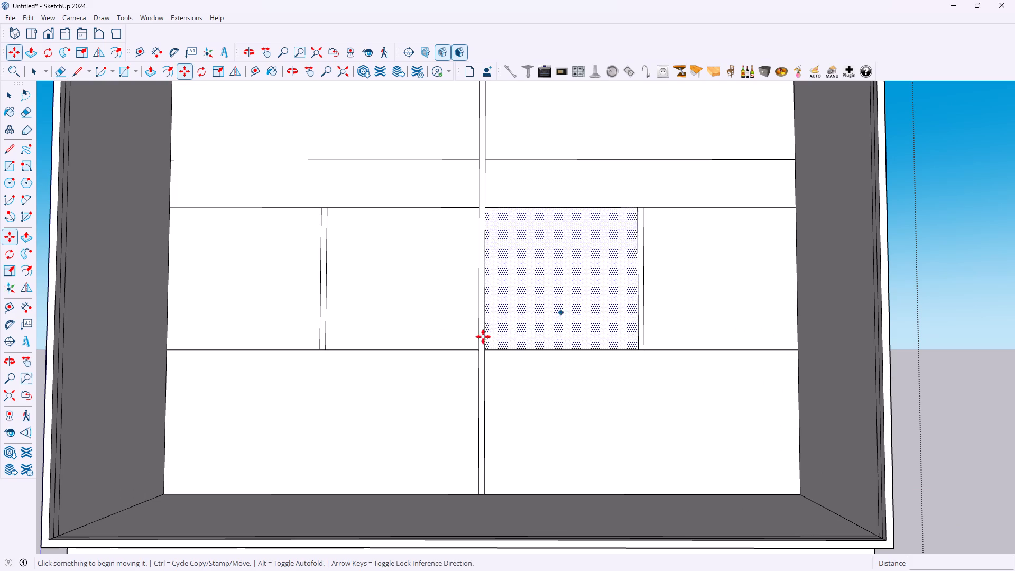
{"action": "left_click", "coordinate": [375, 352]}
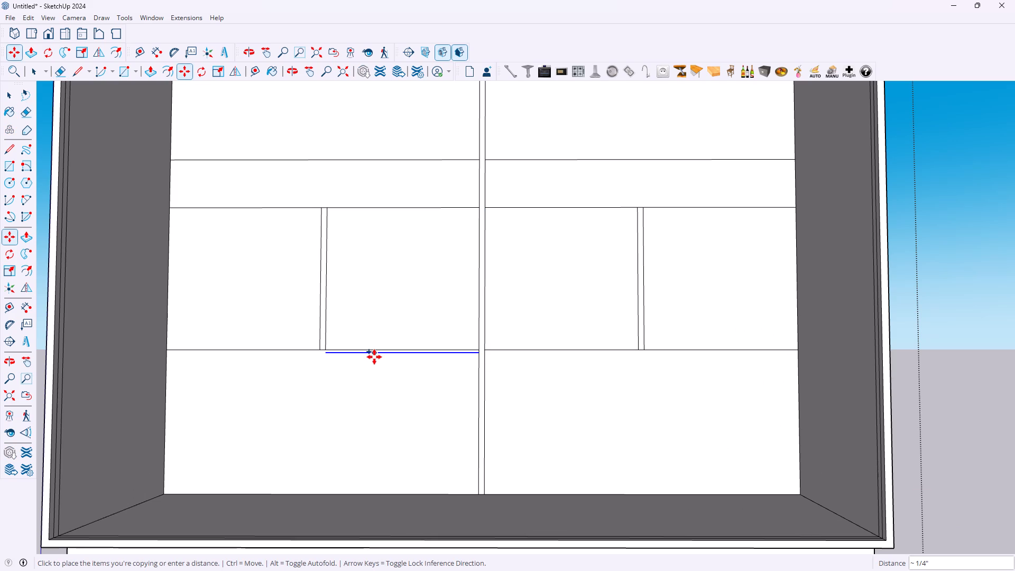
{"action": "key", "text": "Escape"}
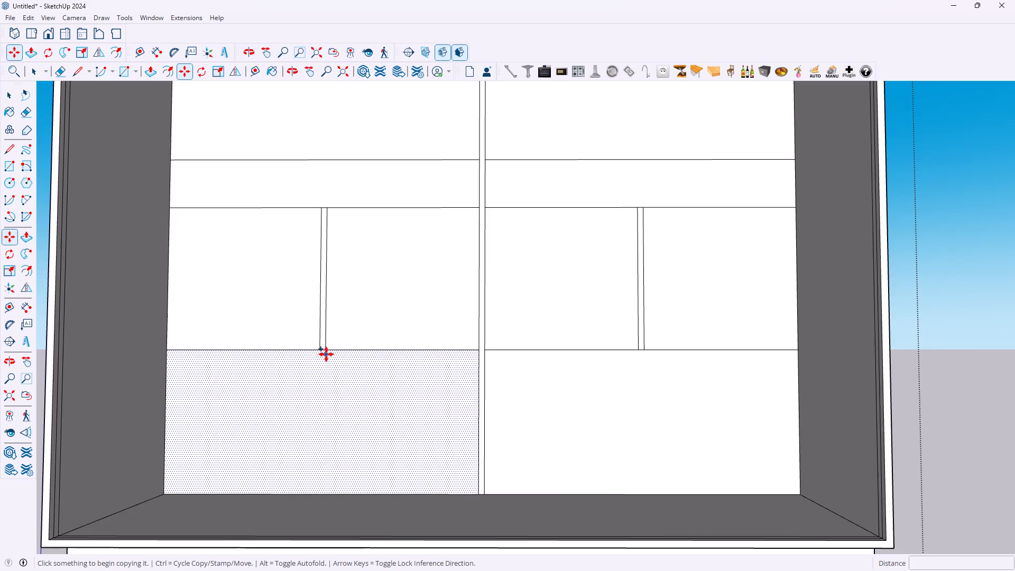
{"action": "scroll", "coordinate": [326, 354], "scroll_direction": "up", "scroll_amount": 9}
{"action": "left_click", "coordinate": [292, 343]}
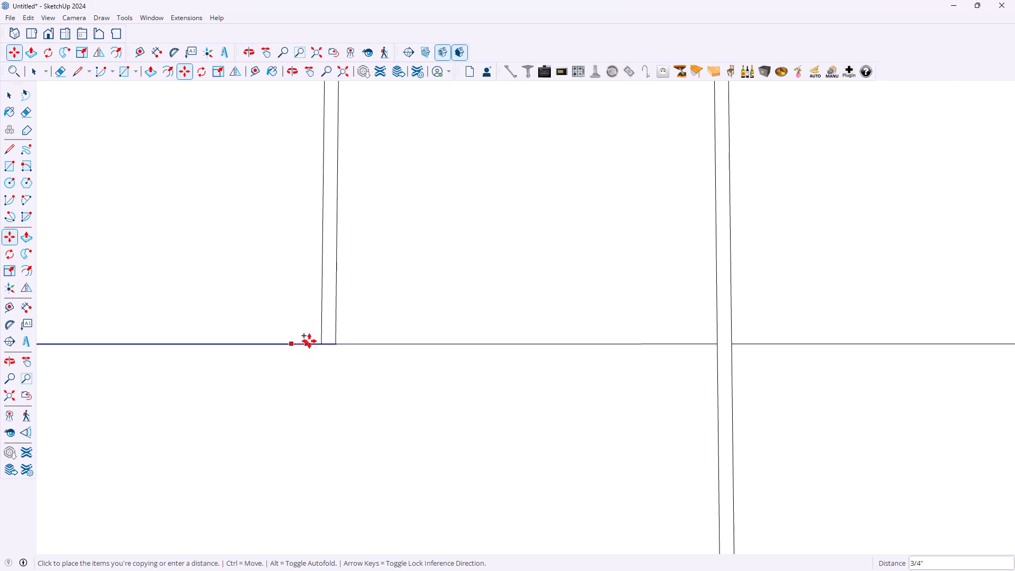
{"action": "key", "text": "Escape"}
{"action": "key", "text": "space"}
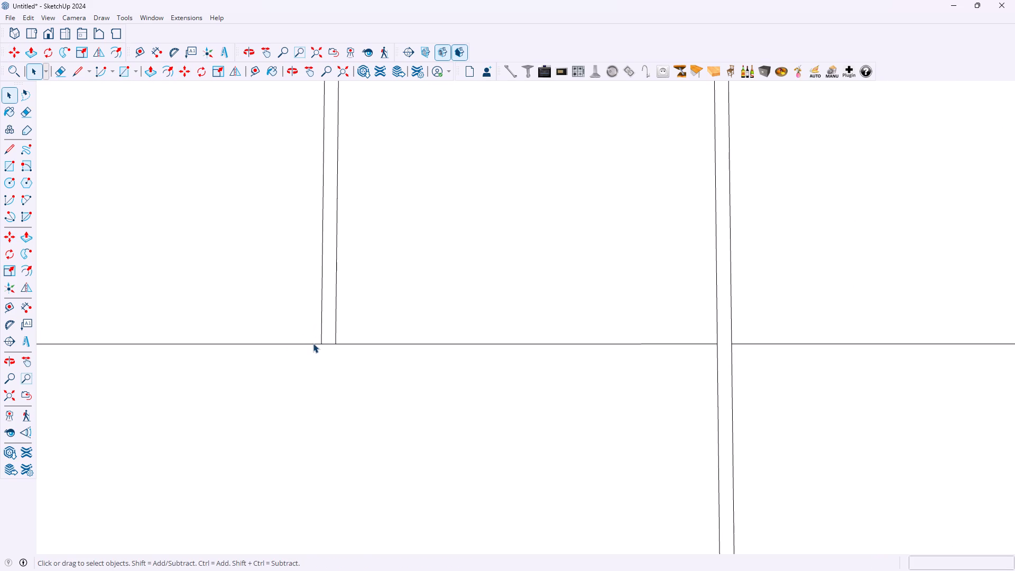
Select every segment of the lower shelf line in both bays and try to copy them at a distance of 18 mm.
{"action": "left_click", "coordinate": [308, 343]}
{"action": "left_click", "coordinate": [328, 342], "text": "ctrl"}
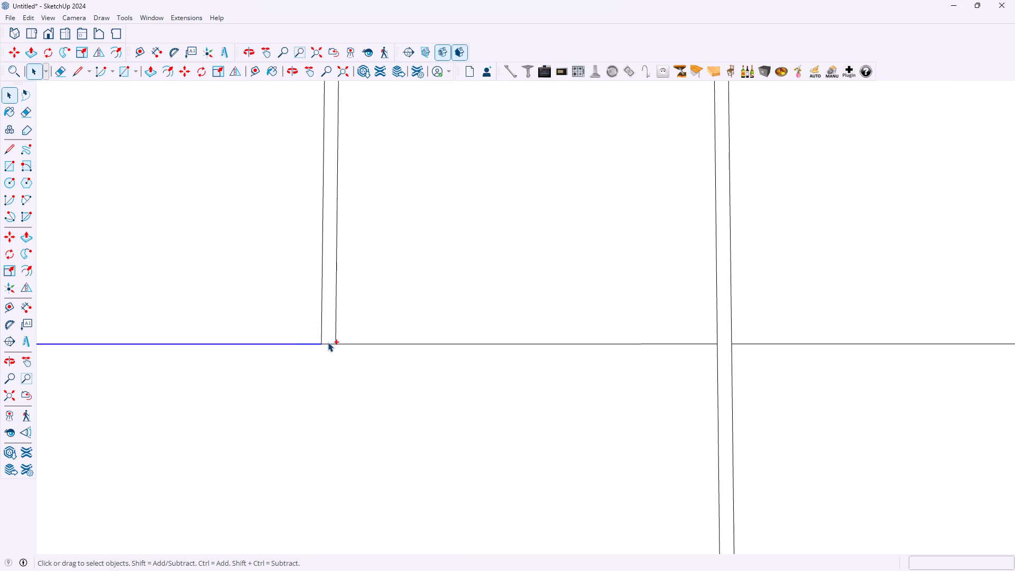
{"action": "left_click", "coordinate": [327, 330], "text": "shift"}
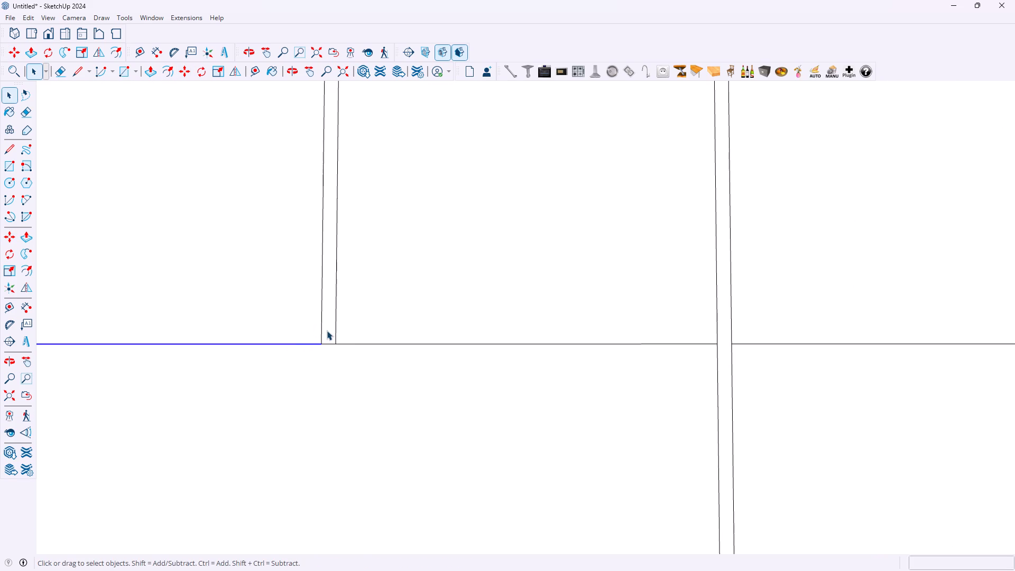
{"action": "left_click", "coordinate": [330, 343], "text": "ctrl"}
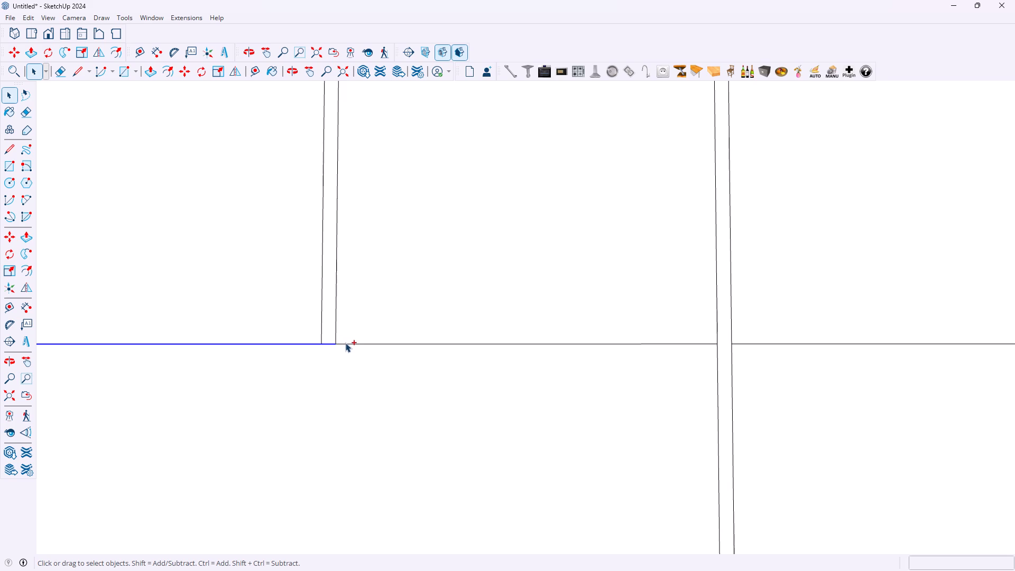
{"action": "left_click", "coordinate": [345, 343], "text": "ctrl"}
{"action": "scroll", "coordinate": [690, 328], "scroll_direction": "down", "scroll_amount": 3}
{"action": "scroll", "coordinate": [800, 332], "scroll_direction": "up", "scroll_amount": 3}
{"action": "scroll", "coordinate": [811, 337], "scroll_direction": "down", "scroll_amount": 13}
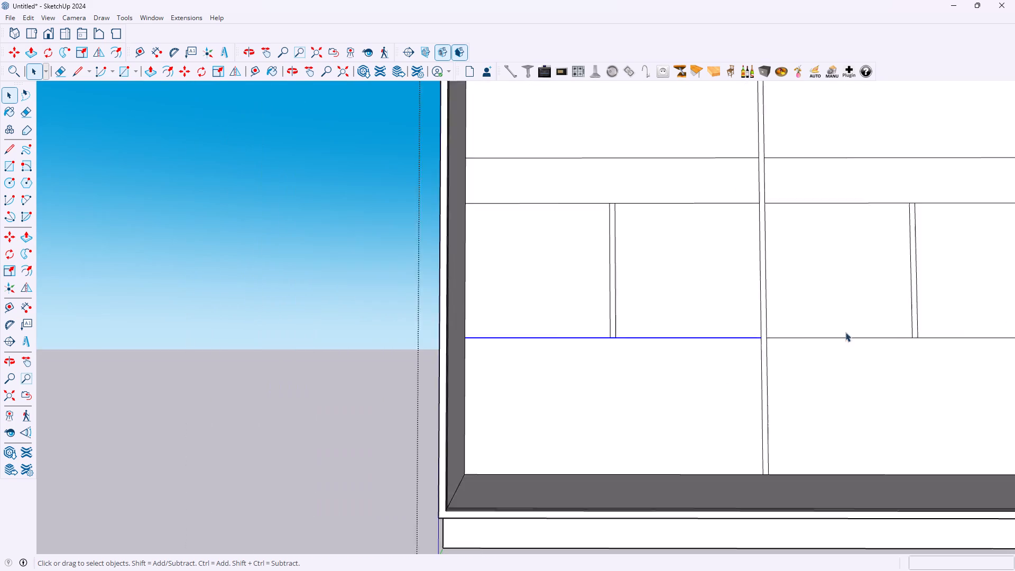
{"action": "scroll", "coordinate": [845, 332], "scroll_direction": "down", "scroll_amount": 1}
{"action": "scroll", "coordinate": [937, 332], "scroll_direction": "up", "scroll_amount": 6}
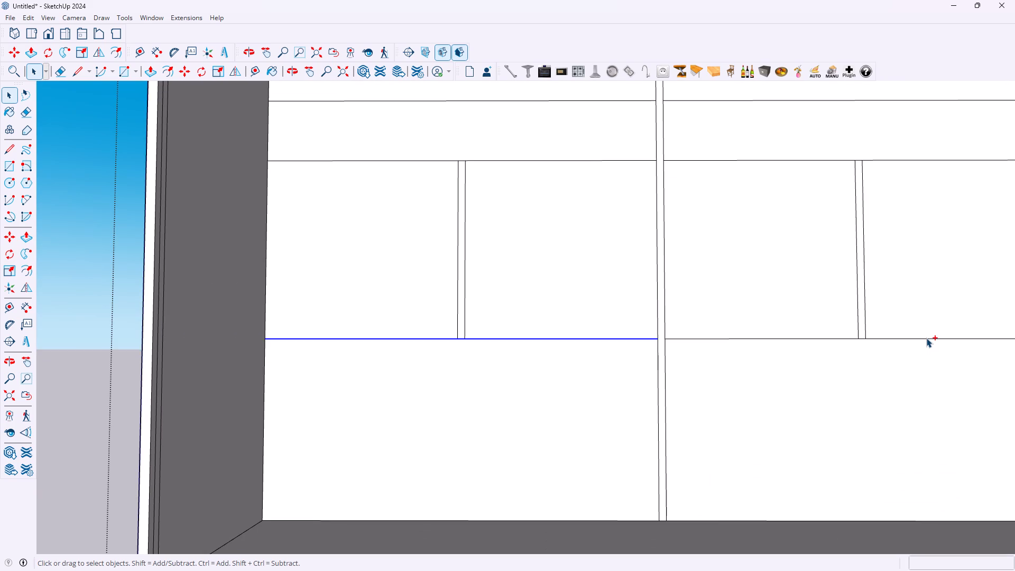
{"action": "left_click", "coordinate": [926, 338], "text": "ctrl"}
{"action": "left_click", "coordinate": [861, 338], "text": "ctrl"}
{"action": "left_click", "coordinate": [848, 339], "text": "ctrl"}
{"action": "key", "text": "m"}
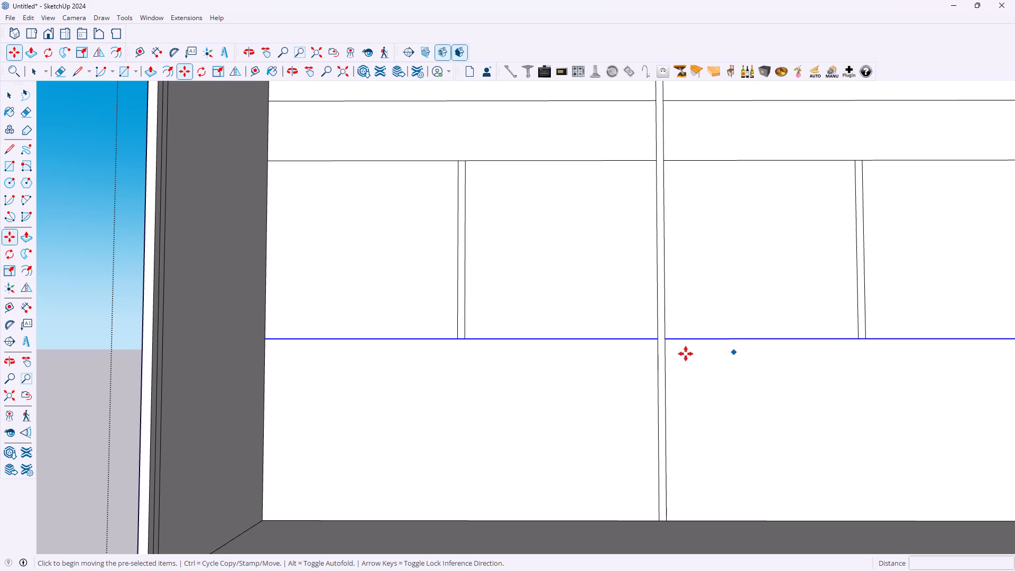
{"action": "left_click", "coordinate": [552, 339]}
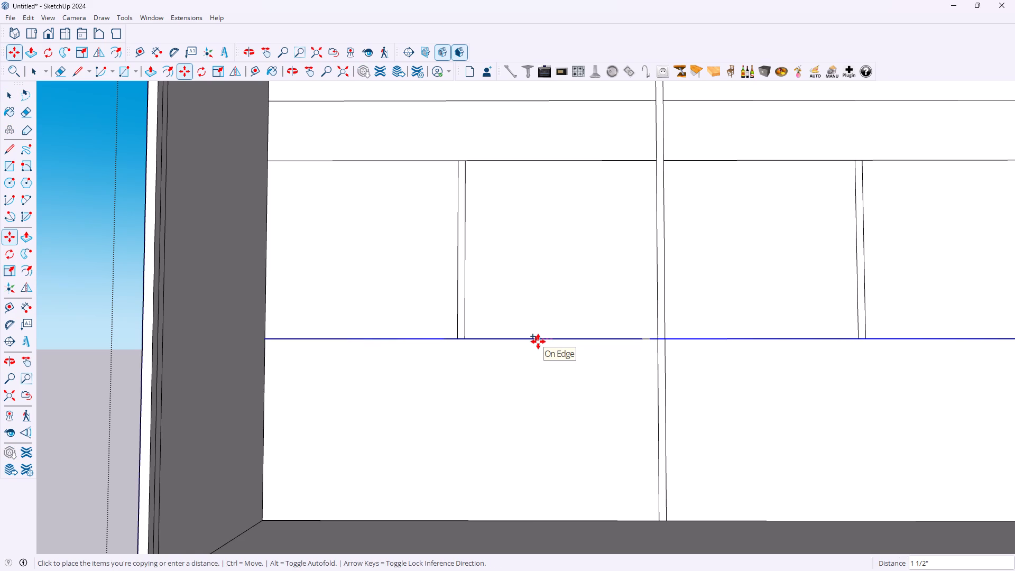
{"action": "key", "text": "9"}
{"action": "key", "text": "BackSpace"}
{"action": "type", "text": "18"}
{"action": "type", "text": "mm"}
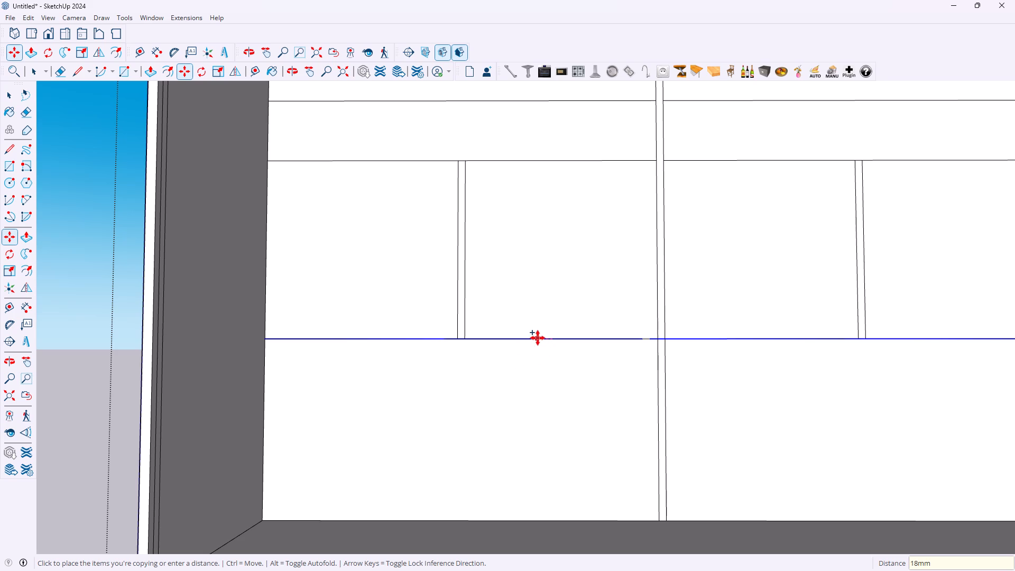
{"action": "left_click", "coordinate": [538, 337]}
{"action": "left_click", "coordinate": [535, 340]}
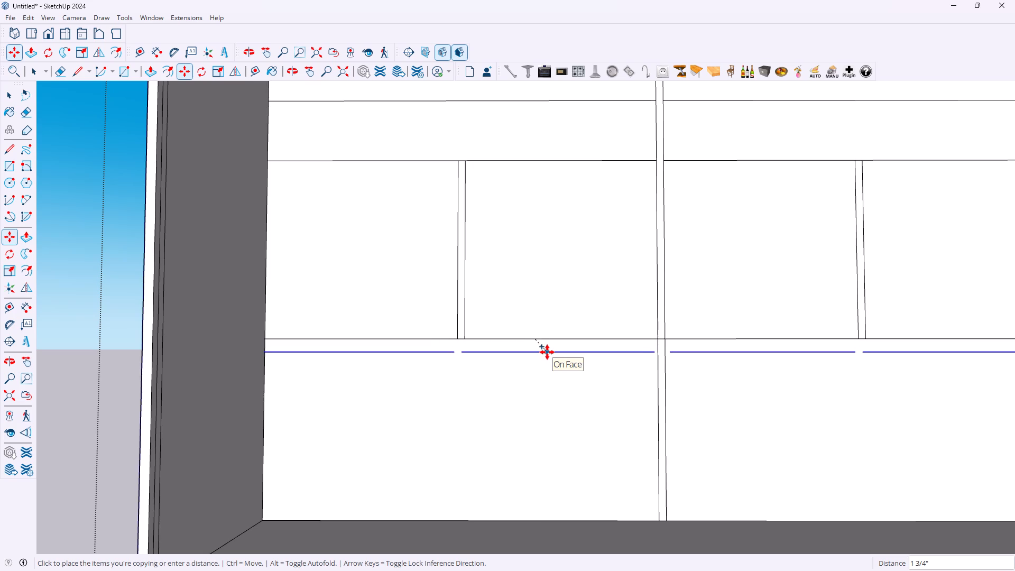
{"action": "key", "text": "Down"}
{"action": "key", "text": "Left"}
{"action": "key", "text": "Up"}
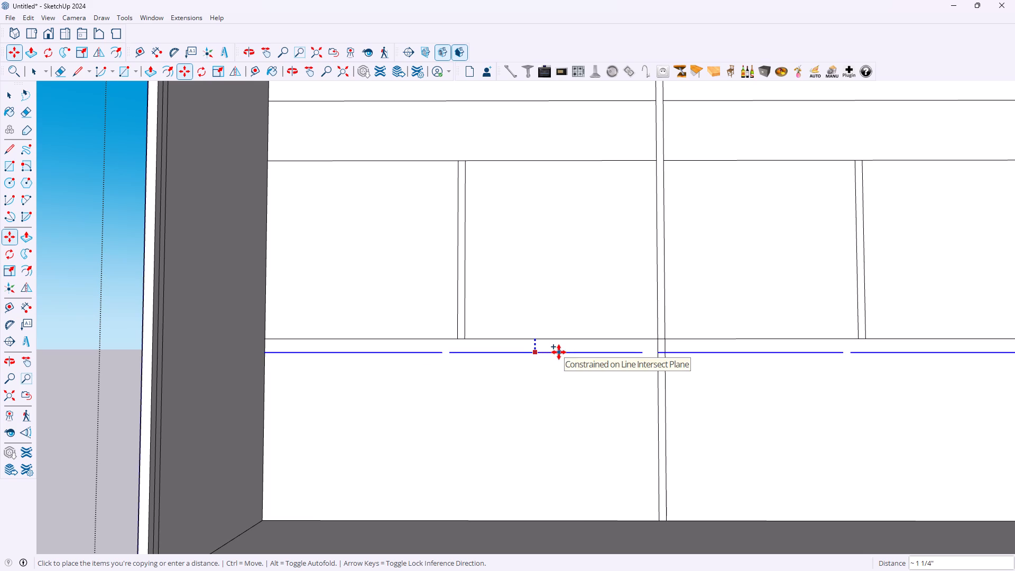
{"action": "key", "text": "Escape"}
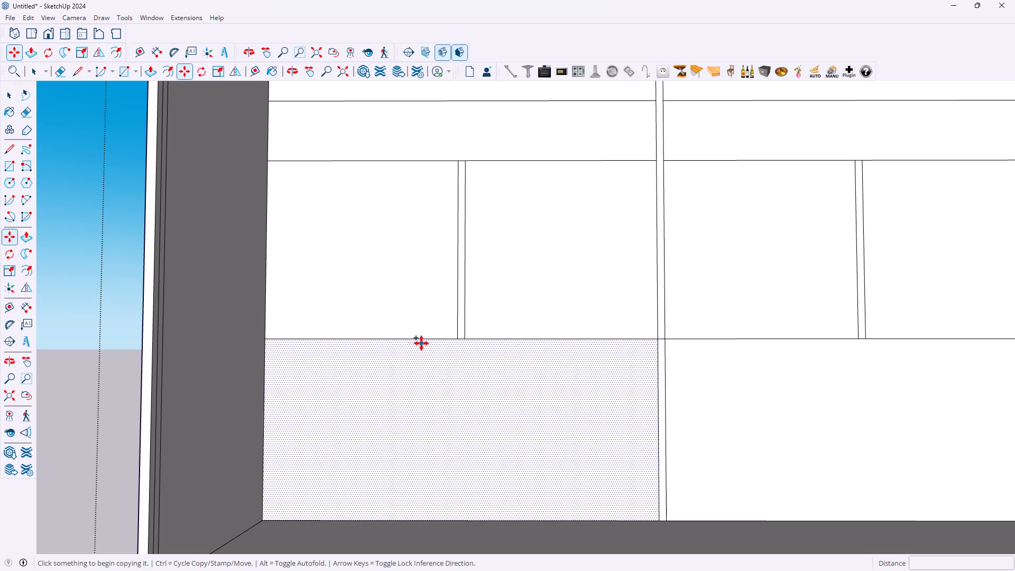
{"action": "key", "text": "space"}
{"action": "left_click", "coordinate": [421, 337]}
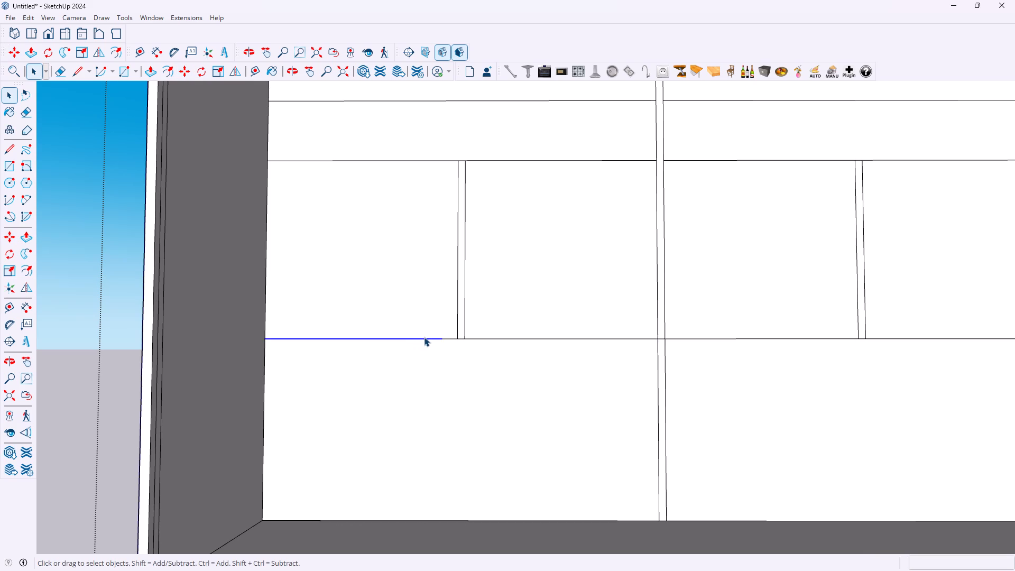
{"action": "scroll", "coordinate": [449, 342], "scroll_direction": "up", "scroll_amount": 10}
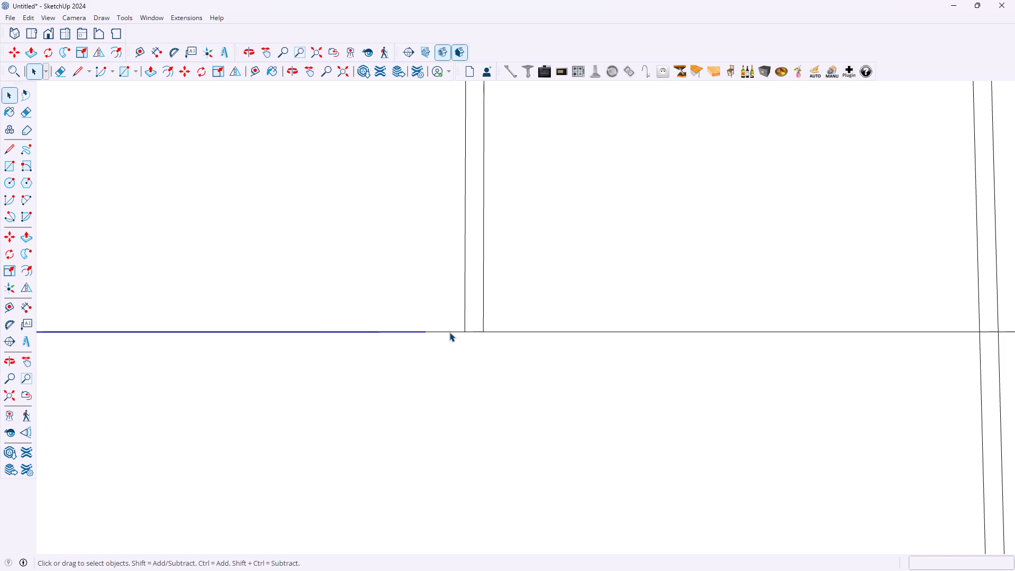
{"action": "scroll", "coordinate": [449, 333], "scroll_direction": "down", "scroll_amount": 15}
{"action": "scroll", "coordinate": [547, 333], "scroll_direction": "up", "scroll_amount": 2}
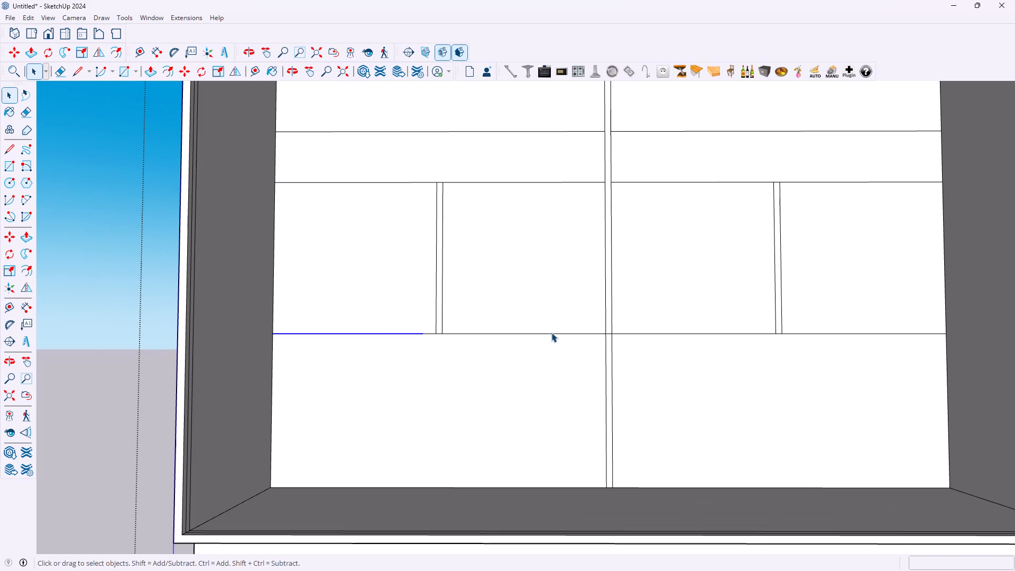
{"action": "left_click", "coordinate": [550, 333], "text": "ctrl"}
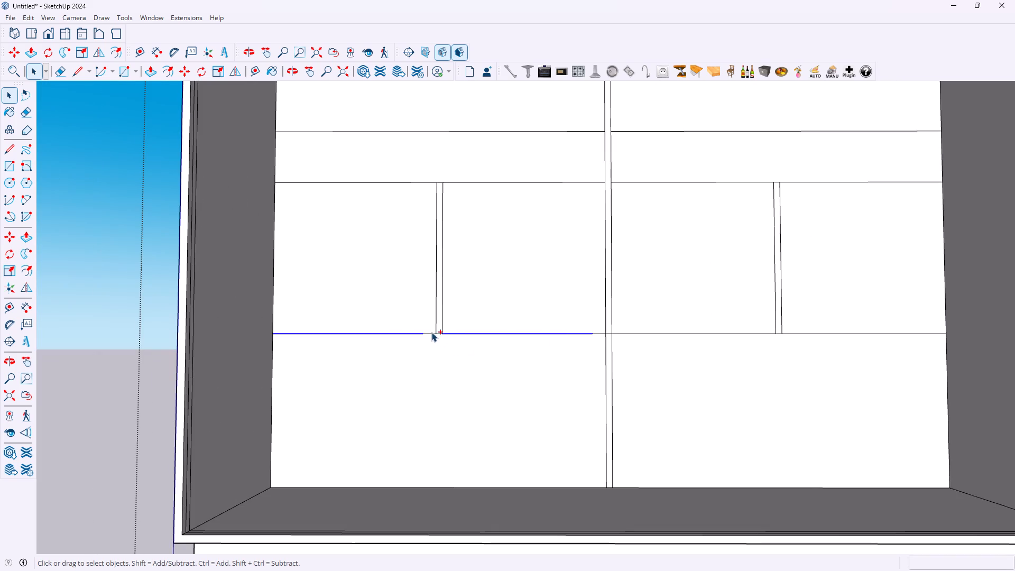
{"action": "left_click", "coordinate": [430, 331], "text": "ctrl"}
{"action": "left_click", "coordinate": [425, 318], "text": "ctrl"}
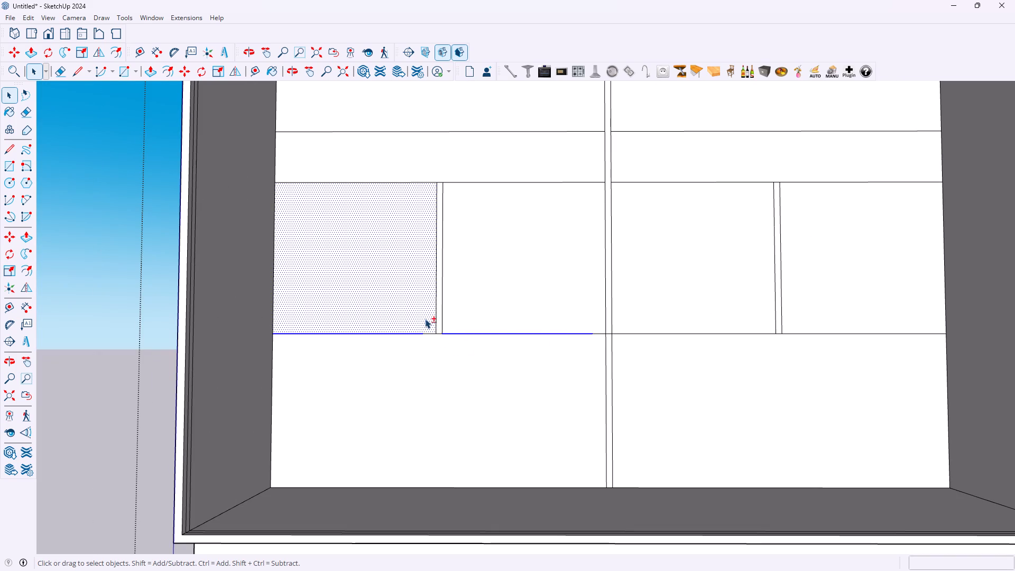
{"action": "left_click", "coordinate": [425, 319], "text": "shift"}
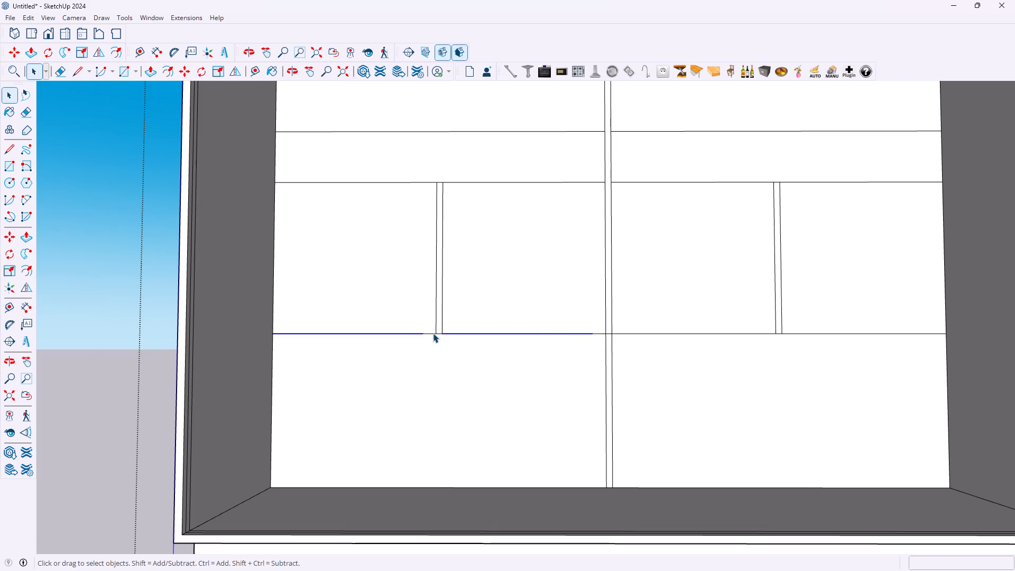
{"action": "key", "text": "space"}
Erase the lower shelf line's segments in the left bay on both sides of the short divider, up to the central partition.
{"action": "key", "text": "e"}
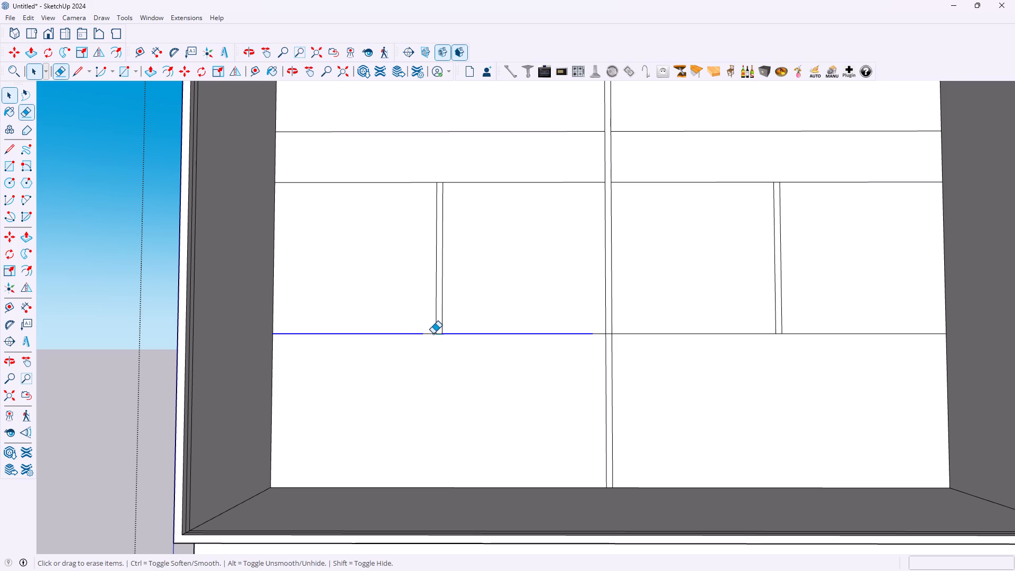
{"action": "left_click", "coordinate": [430, 333]}
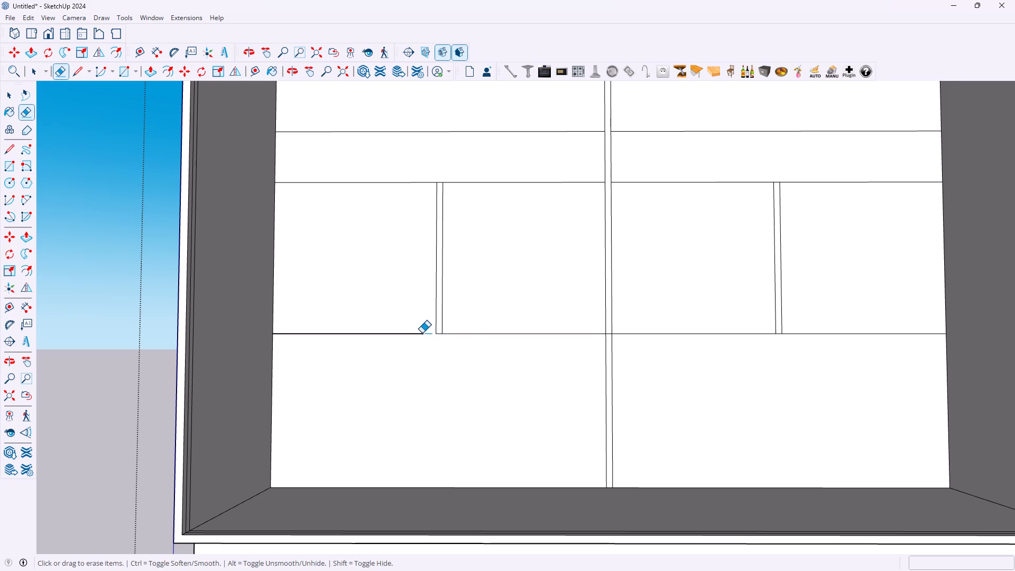
{"action": "left_click", "coordinate": [422, 333]}
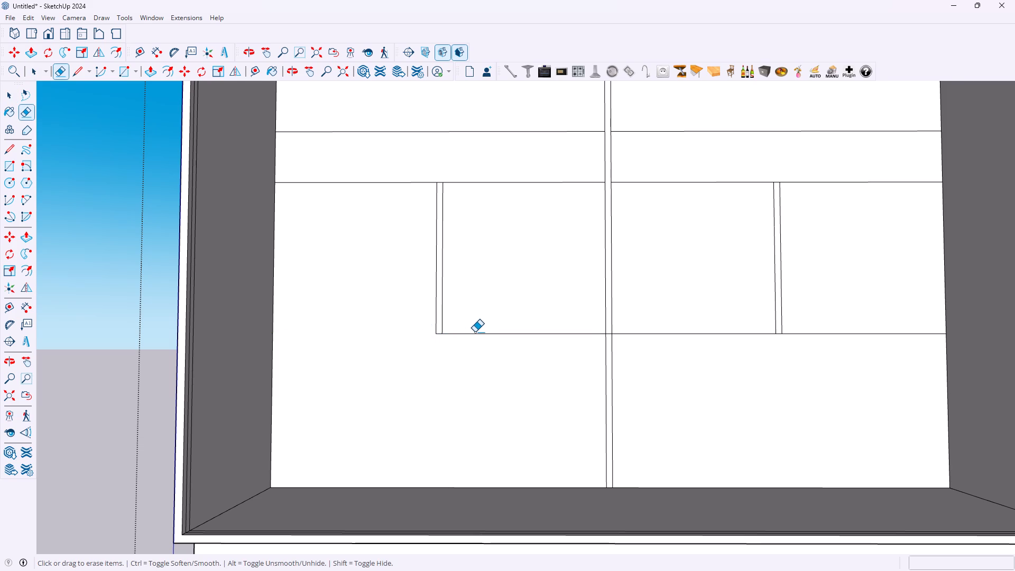
{"action": "left_click", "coordinate": [475, 332]}
{"action": "left_click", "coordinate": [474, 334]}
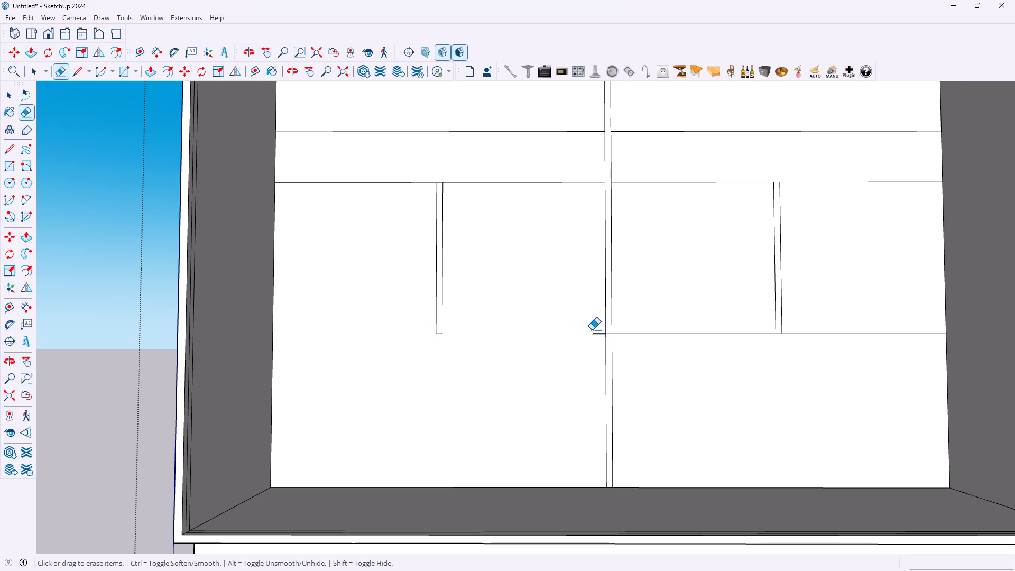
{"action": "left_click", "coordinate": [597, 332]}
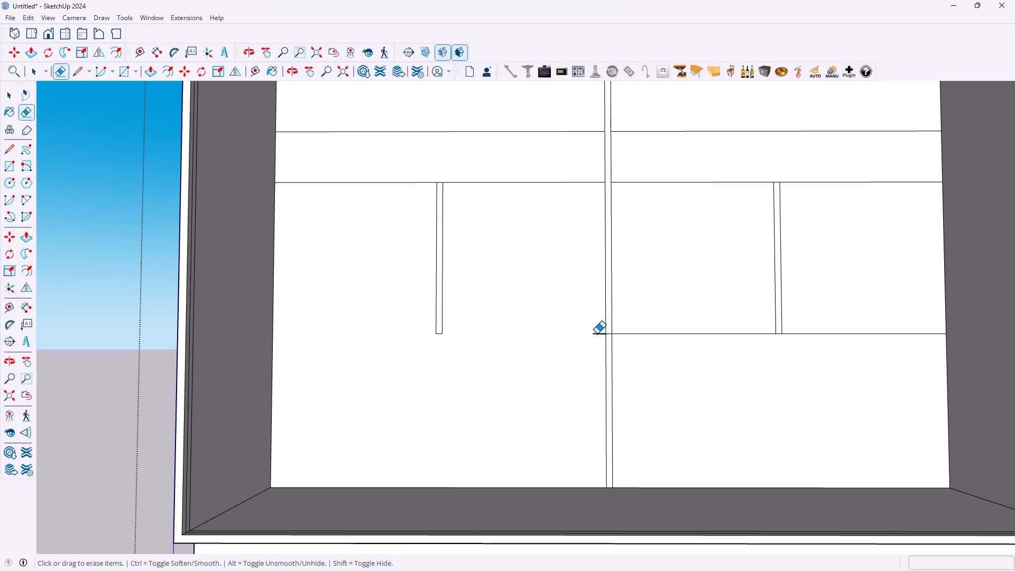
{"action": "left_click", "coordinate": [597, 334]}
{"action": "left_click", "coordinate": [600, 333]}
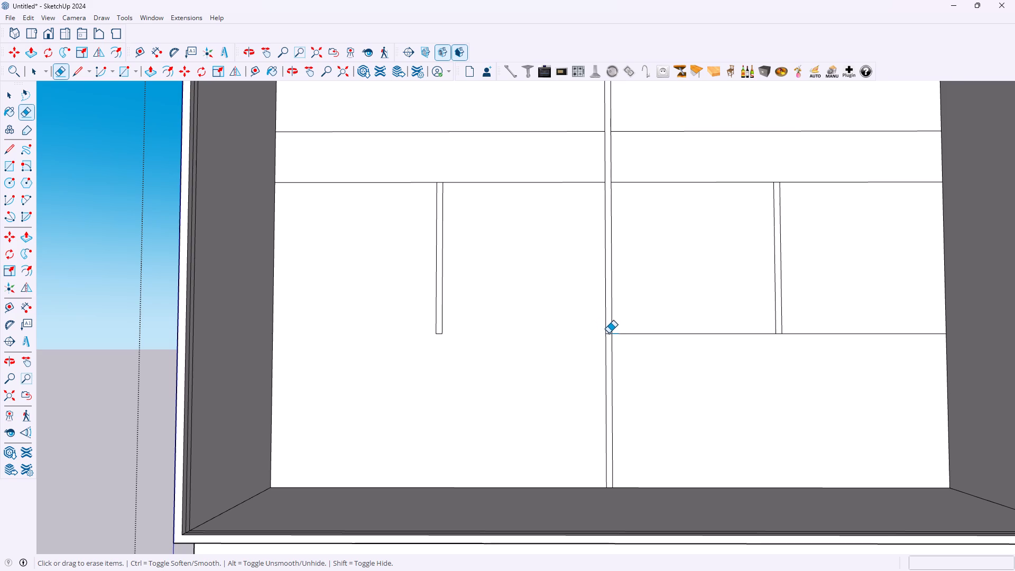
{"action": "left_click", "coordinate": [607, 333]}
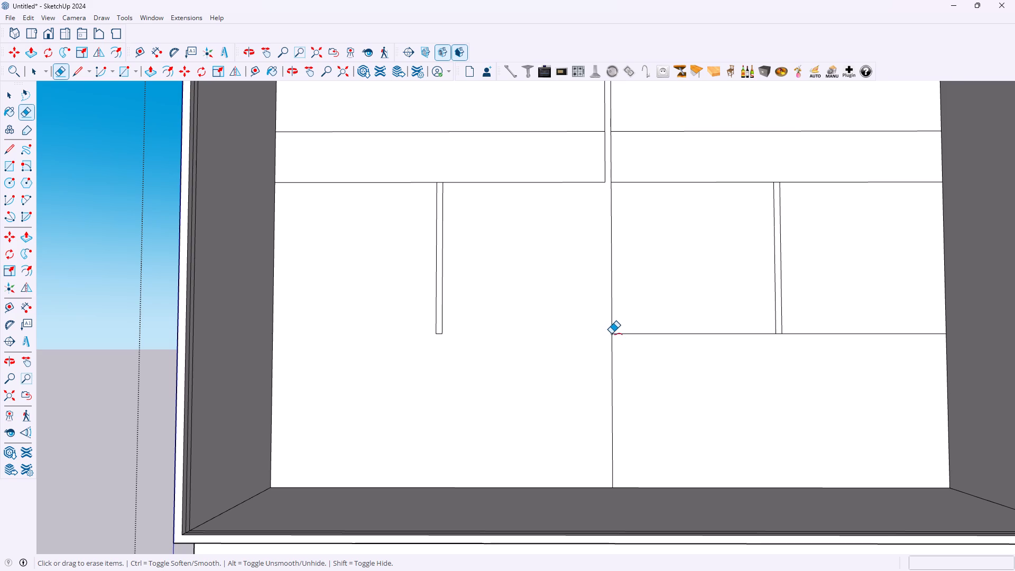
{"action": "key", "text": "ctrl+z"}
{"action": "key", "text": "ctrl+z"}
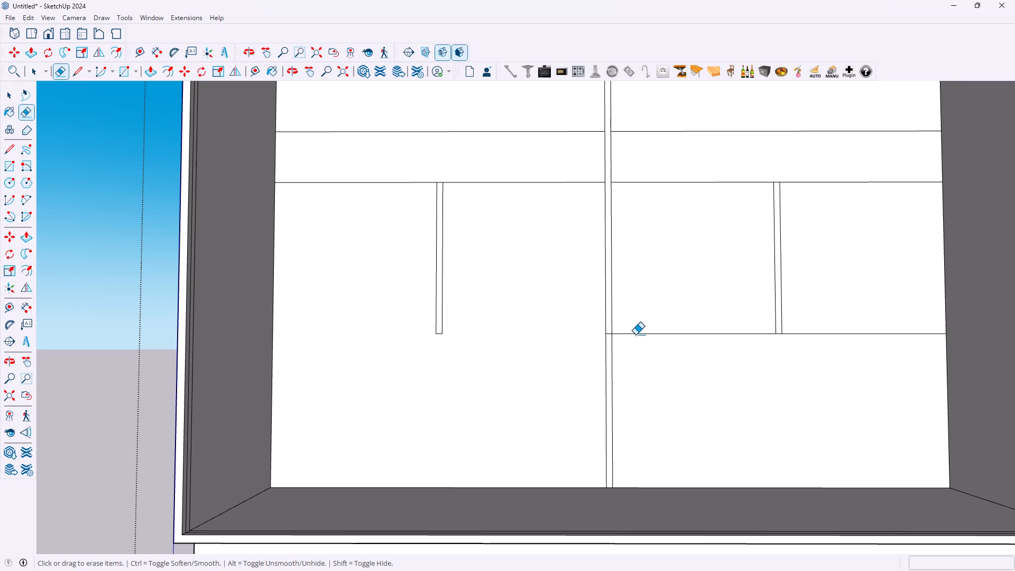
Erase the rest of the lower shelf line: the right bay, the central partition crossing and the short segments closing both dividers' lower ends.
{"action": "left_click", "coordinate": [638, 333]}
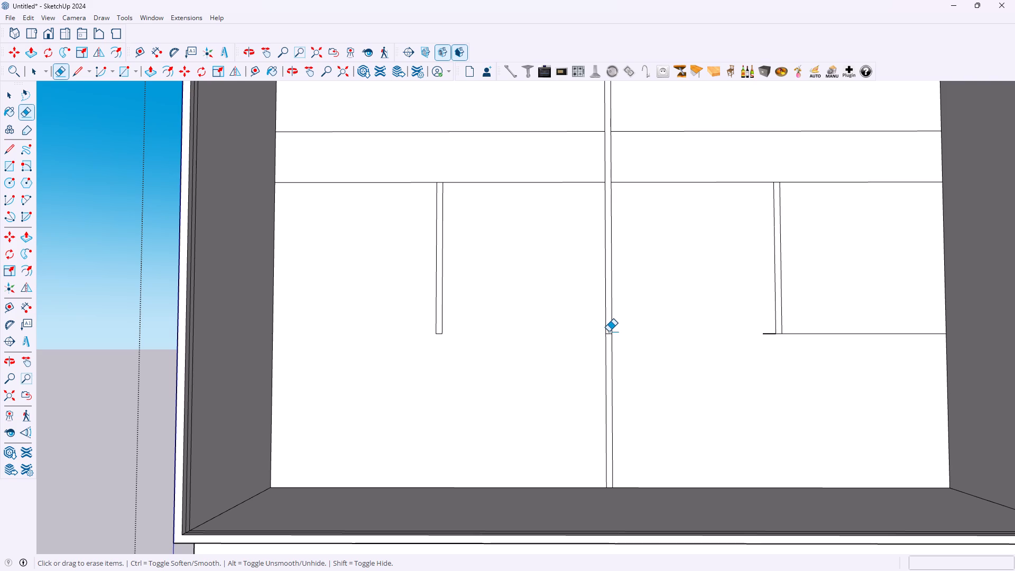
{"action": "left_click", "coordinate": [608, 333]}
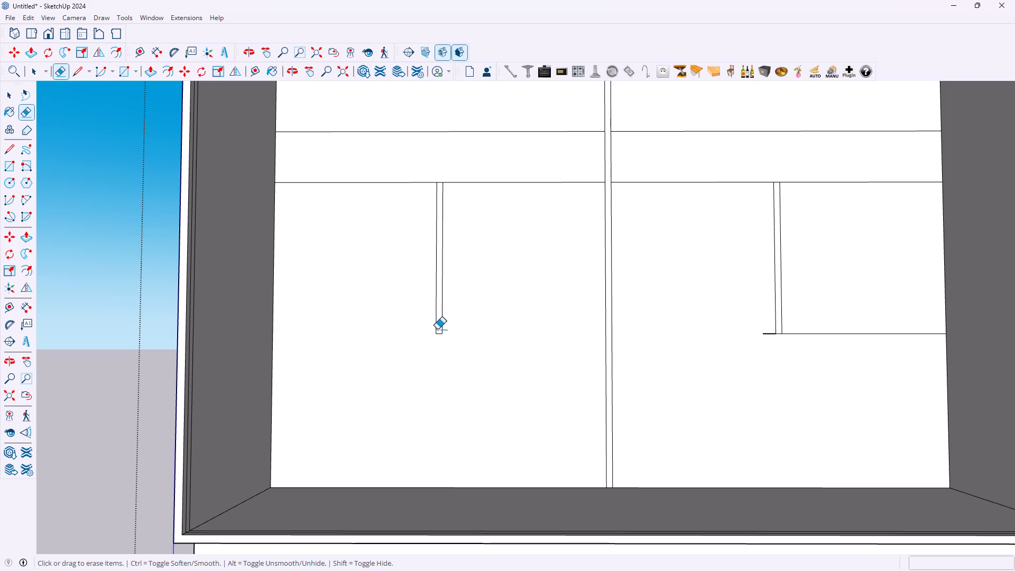
{"action": "left_click", "coordinate": [439, 333]}
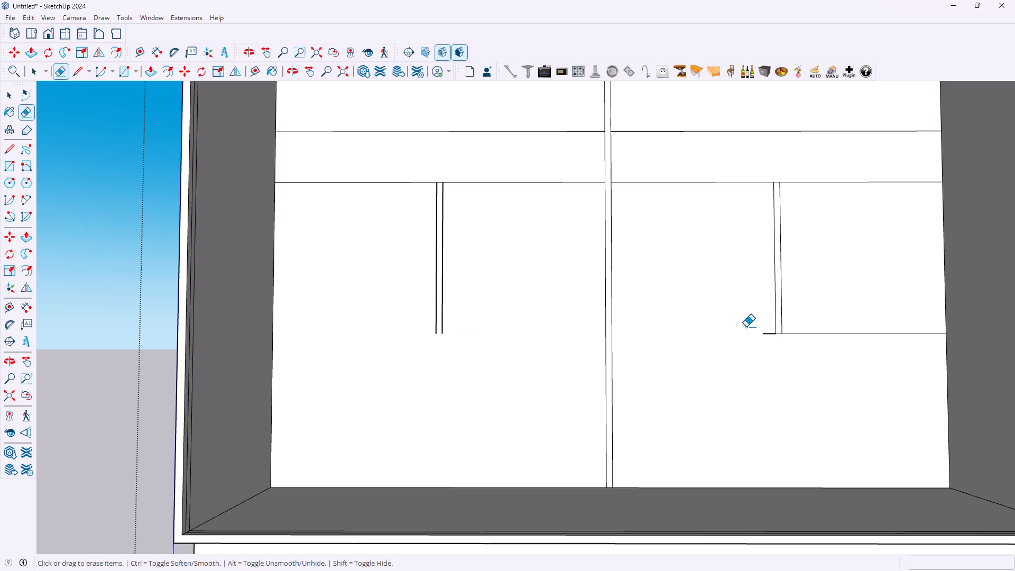
{"action": "left_click", "coordinate": [822, 334]}
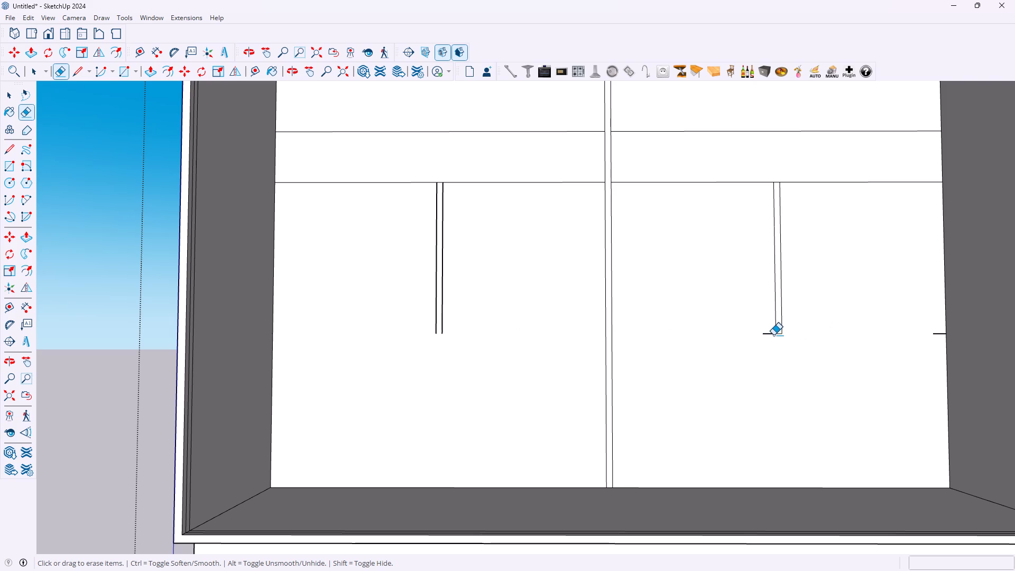
{"action": "left_click", "coordinate": [771, 333]}
{"action": "left_click", "coordinate": [766, 333]}
{"action": "left_click", "coordinate": [938, 332]}
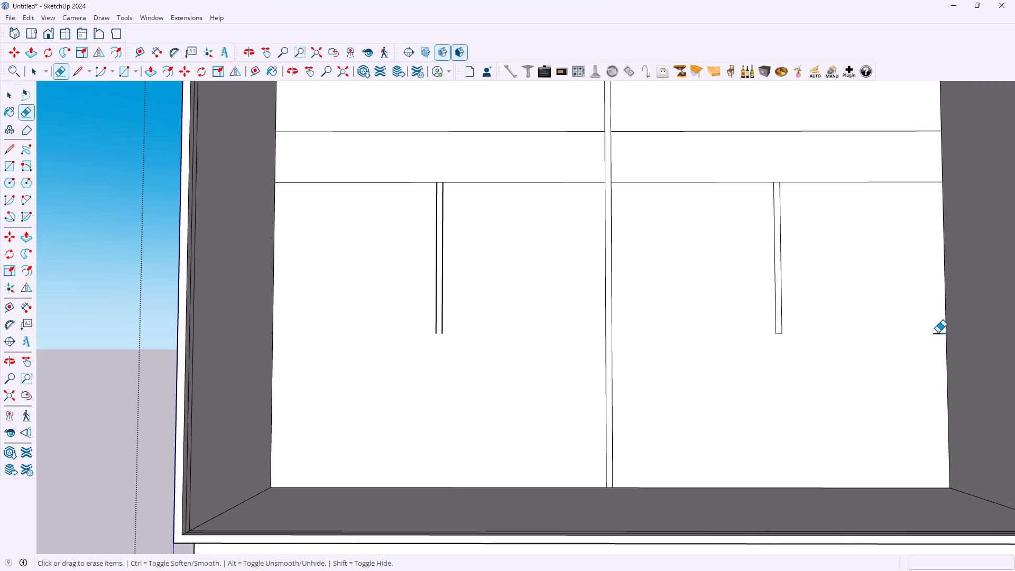
{"action": "left_click", "coordinate": [935, 334]}
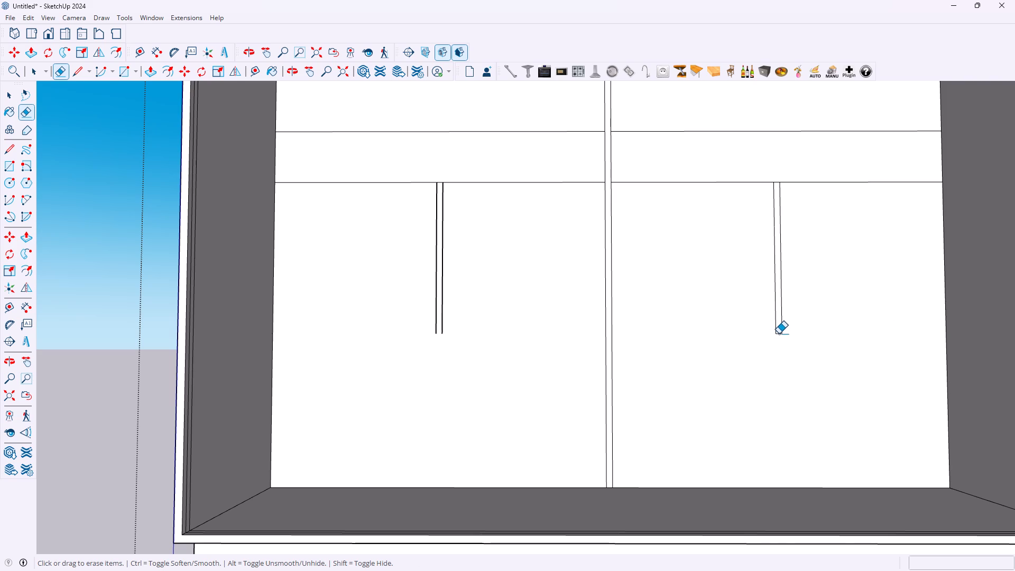
{"action": "left_click", "coordinate": [778, 334]}
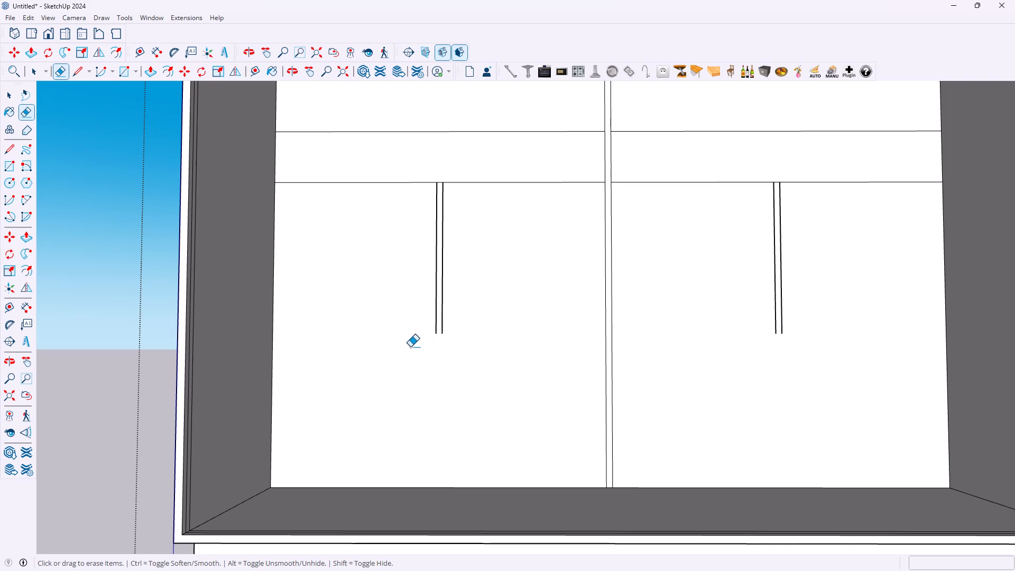
Draw one horizontal line about 6' 5 3/4" long across the back face at the dividers' lower ends, ending at the right edge's midpoint.
{"action": "key", "text": "space"}
{"action": "key", "text": "l"}
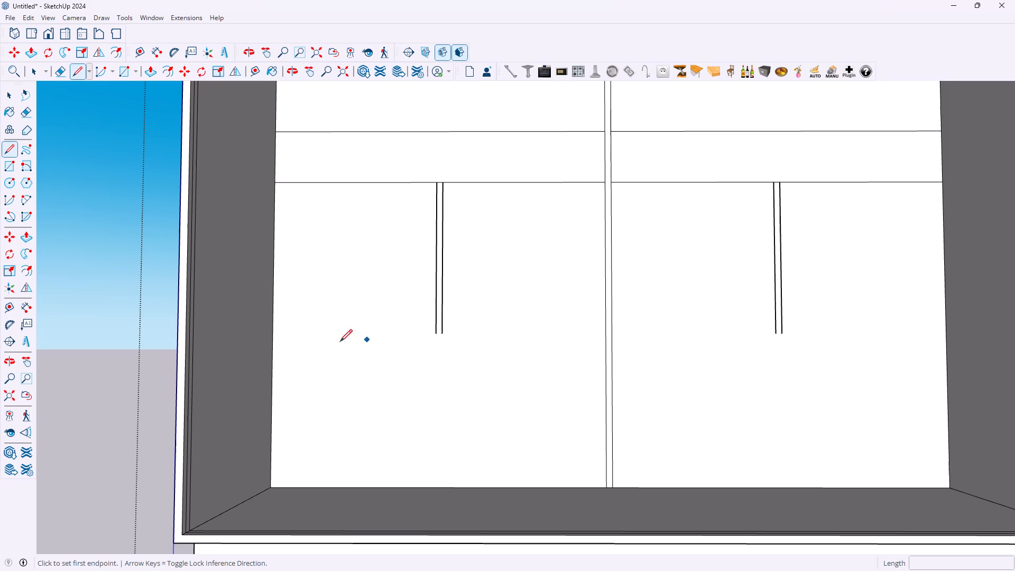
{"action": "left_click", "coordinate": [272, 335]}
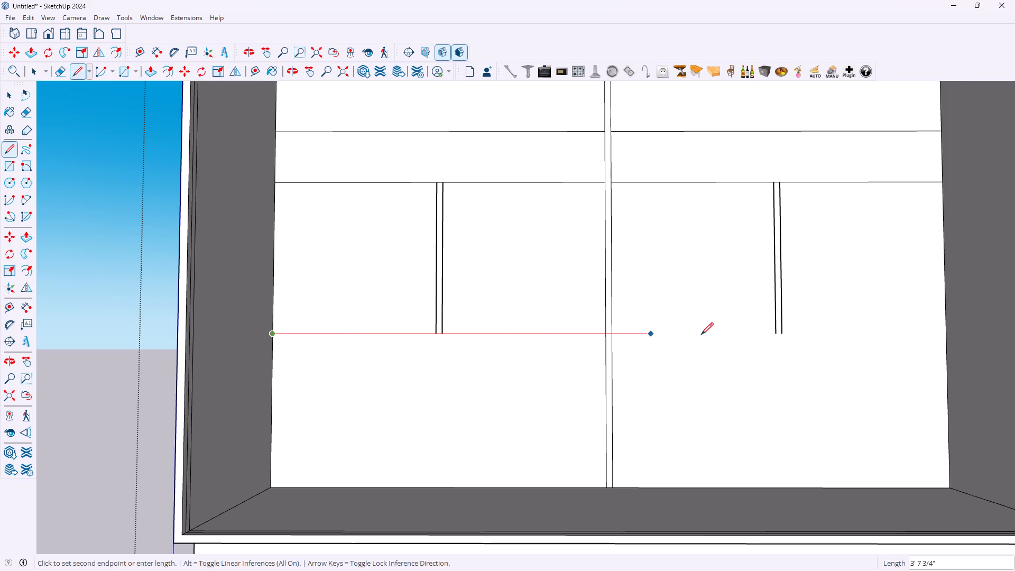
{"action": "left_click", "coordinate": [945, 330]}
{"action": "key", "text": "space"}
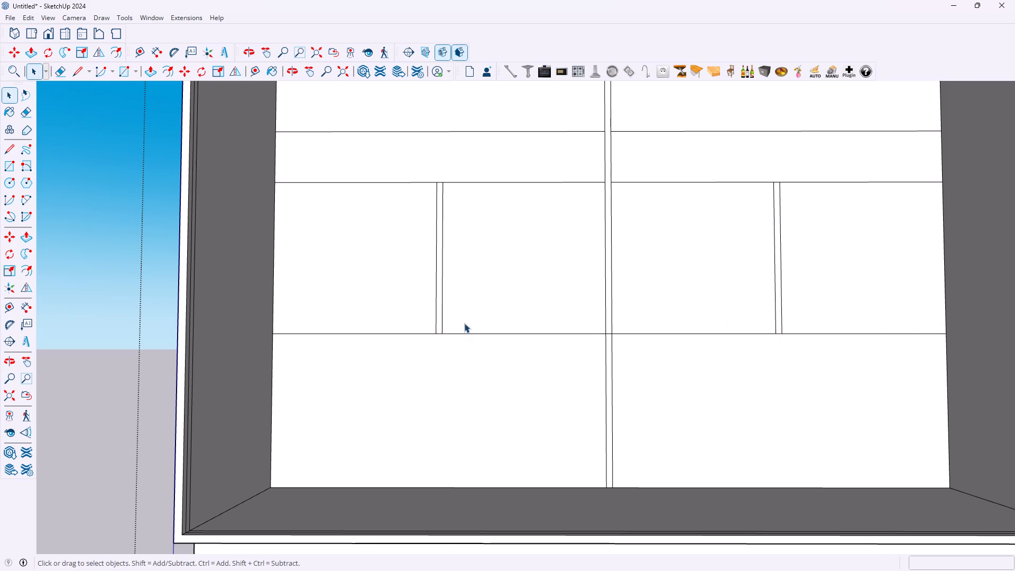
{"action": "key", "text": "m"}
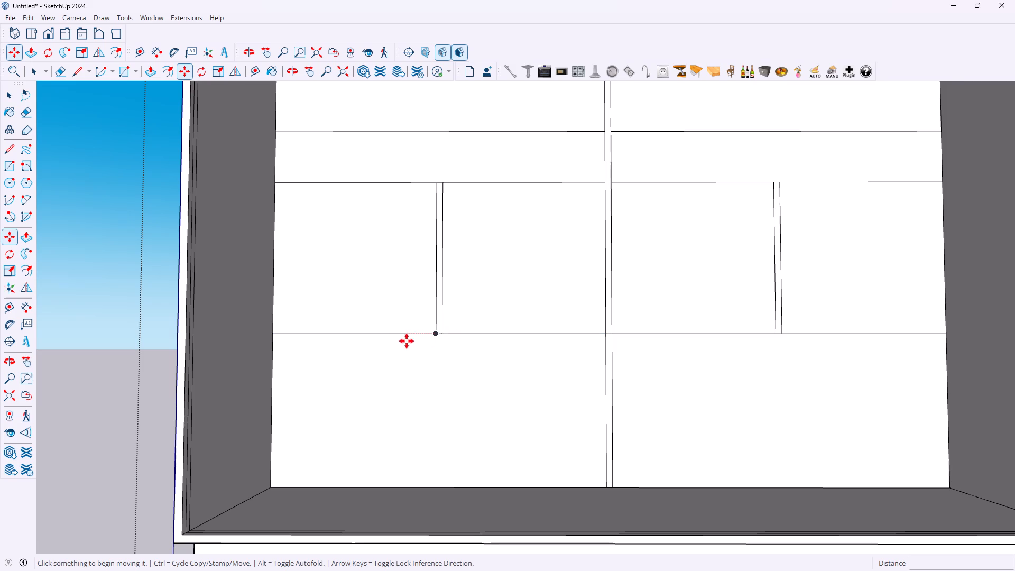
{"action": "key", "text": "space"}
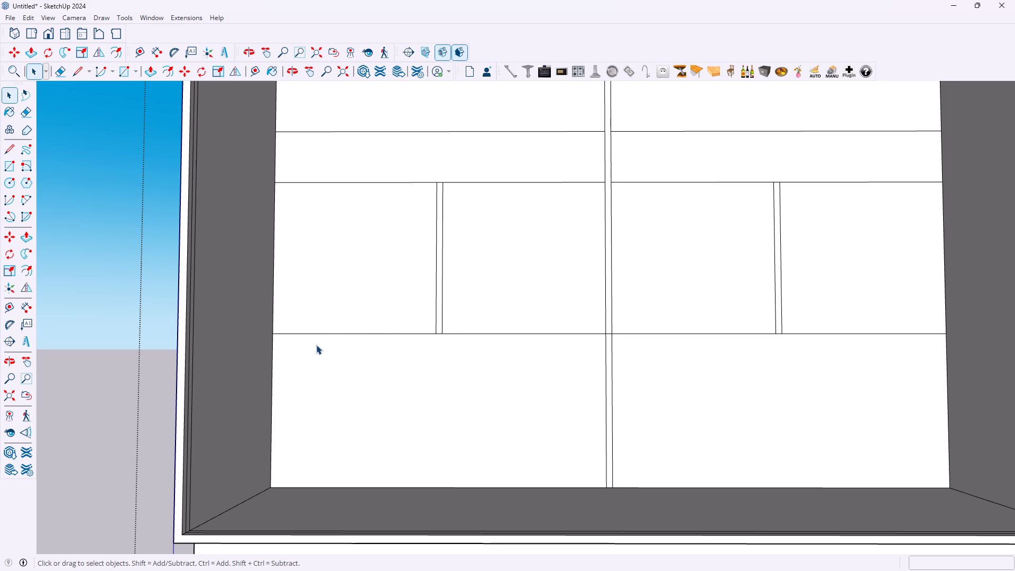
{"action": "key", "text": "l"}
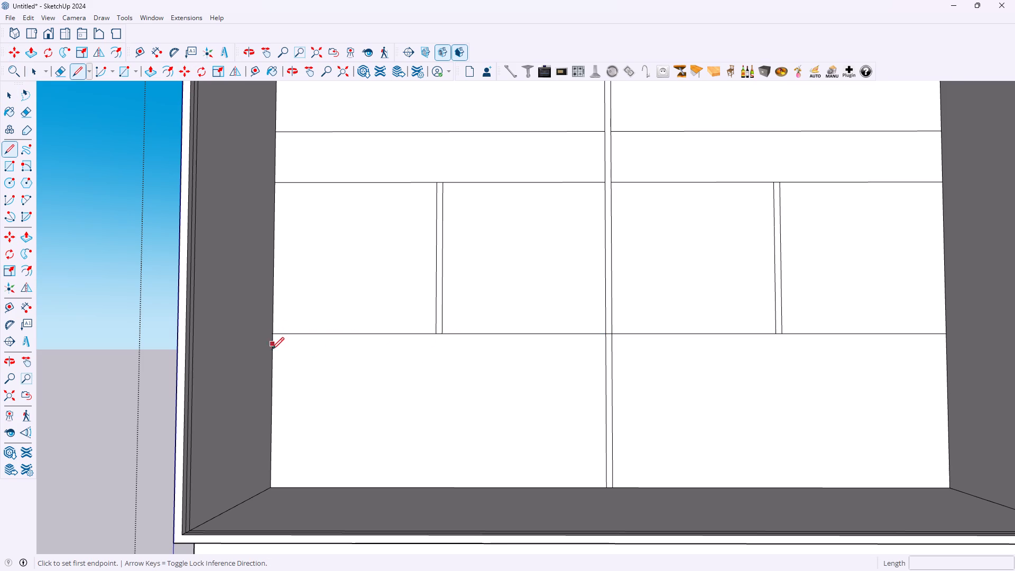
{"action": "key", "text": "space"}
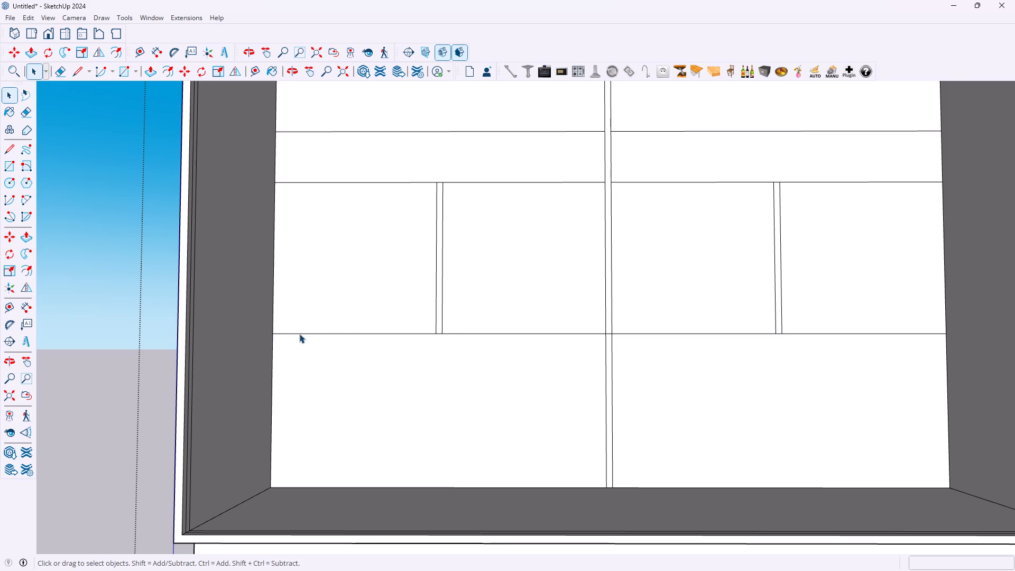
Select every segment of the lower shelf line across both bays and copy them 18 mm downward to mark the shelf thickness.
{"action": "left_click", "coordinate": [299, 334]}
{"action": "key", "text": "space"}
{"action": "left_click", "coordinate": [468, 333], "text": "shift"}
{"action": "left_click", "coordinate": [439, 332], "text": "shift"}
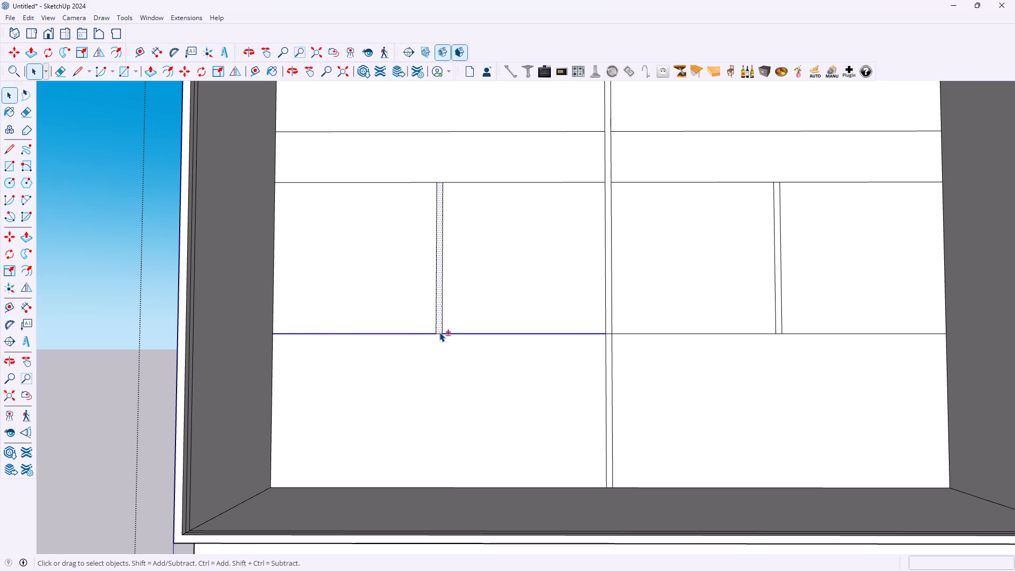
{"action": "left_click", "coordinate": [440, 326], "text": "shift"}
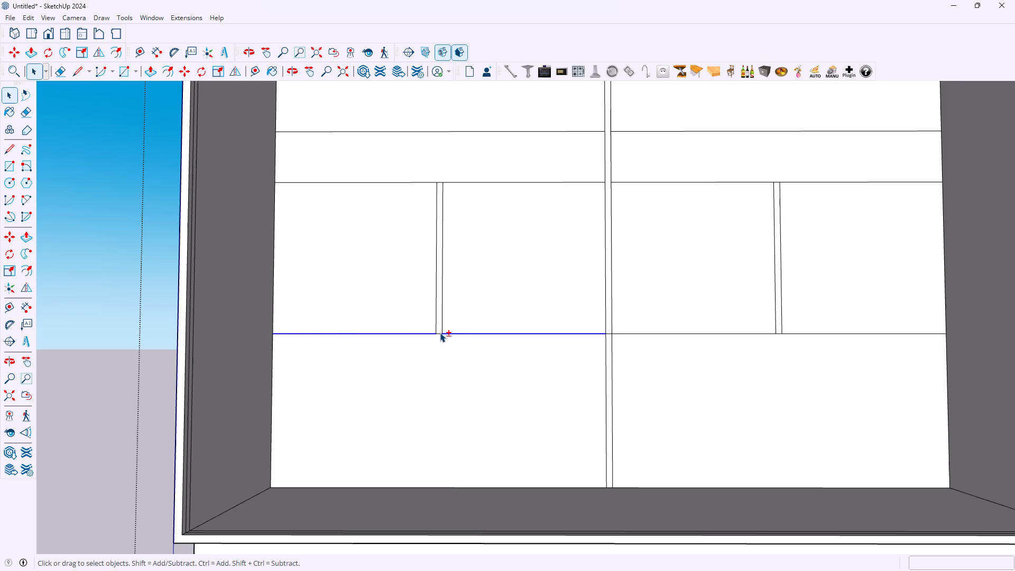
{"action": "left_click", "coordinate": [440, 333], "text": "shift"}
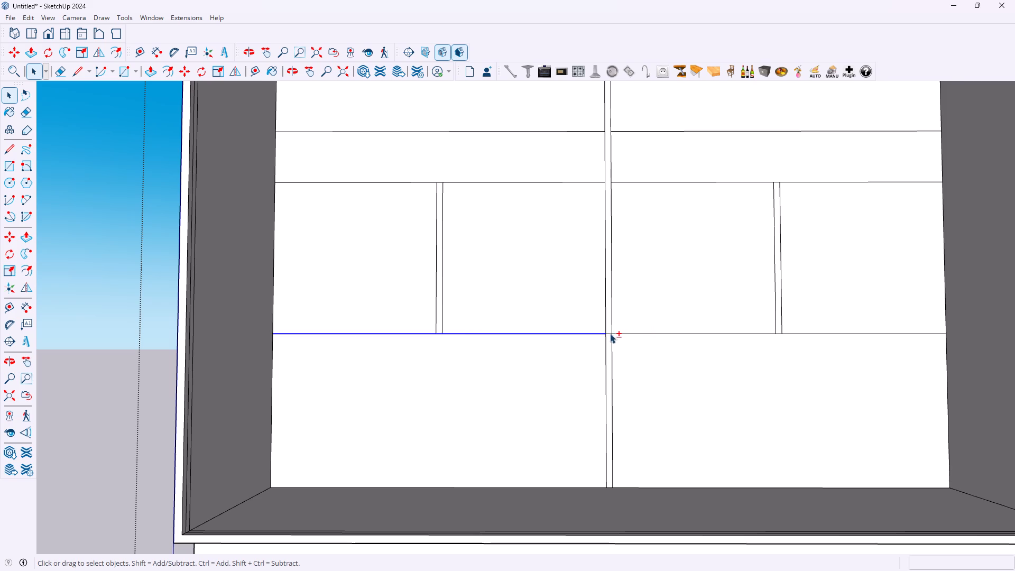
{"action": "left_click", "coordinate": [608, 334], "text": "shift"}
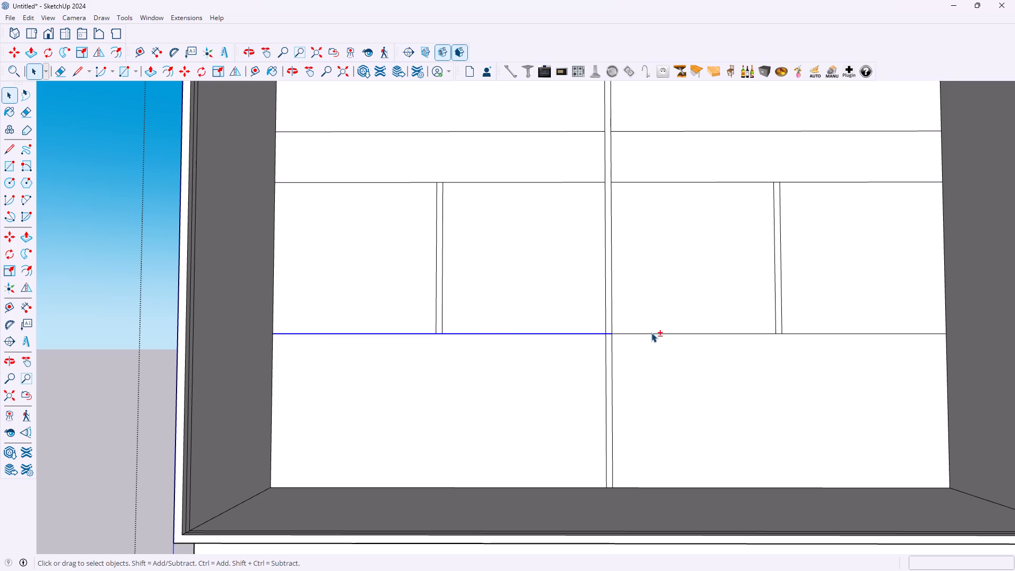
{"action": "left_click", "coordinate": [651, 333], "text": "shift"}
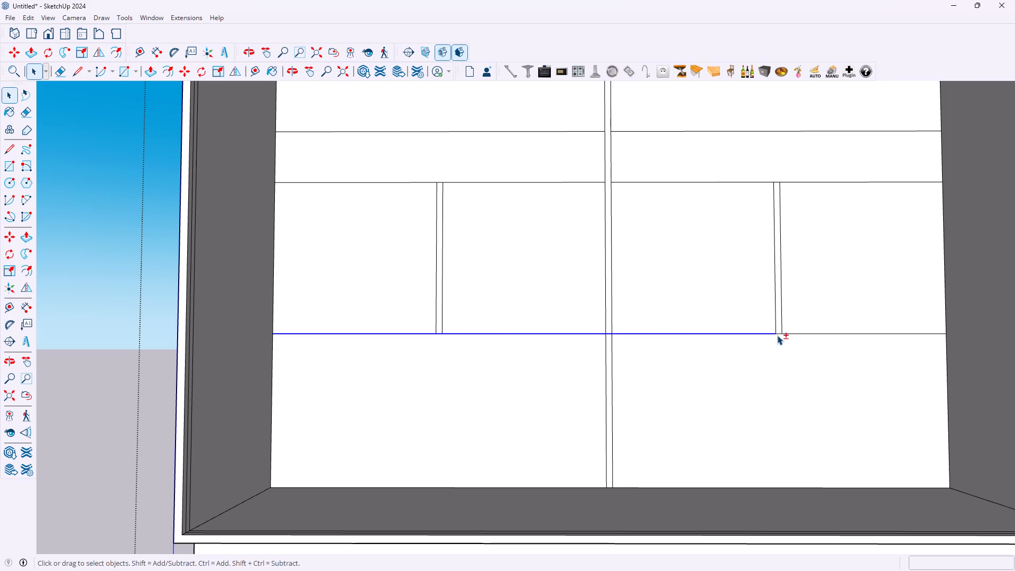
{"action": "left_click", "coordinate": [777, 333], "text": "shift"}
{"action": "left_click", "coordinate": [776, 328], "text": "shift"}
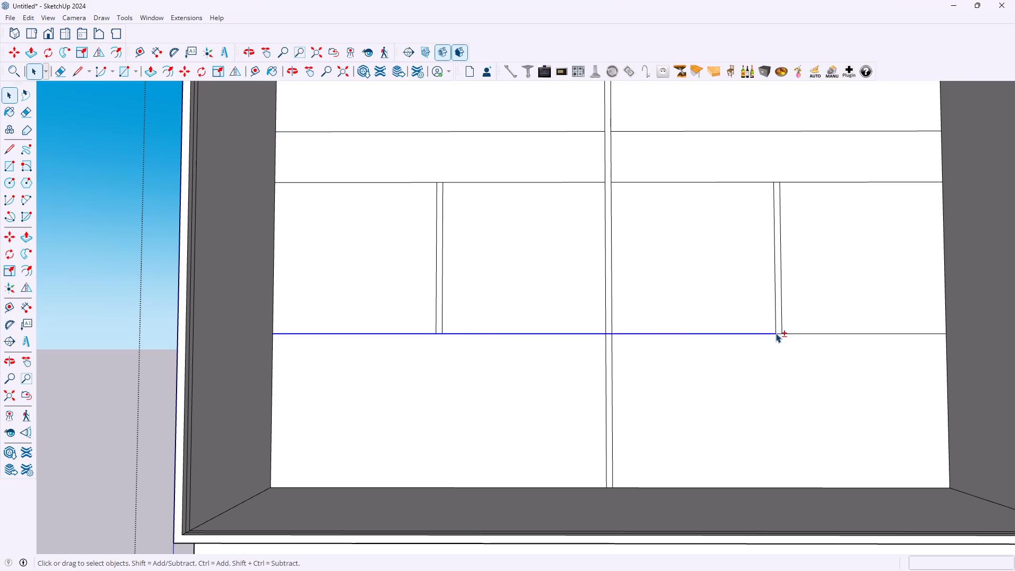
{"action": "left_click", "coordinate": [779, 334], "text": "shift"}
{"action": "left_click", "coordinate": [798, 334], "text": "shift"}
{"action": "key", "text": "m"}
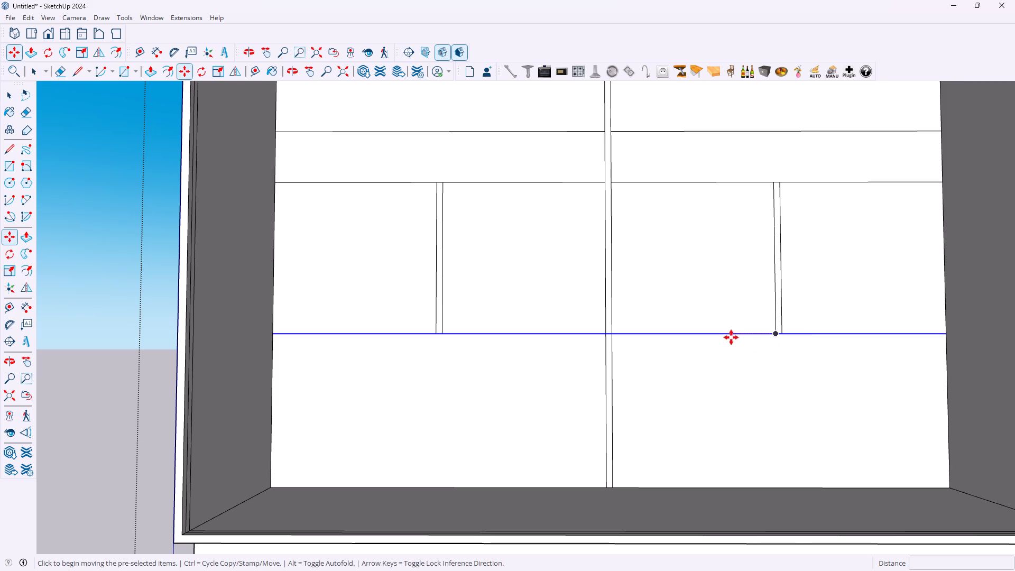
{"action": "left_click", "coordinate": [730, 335]}
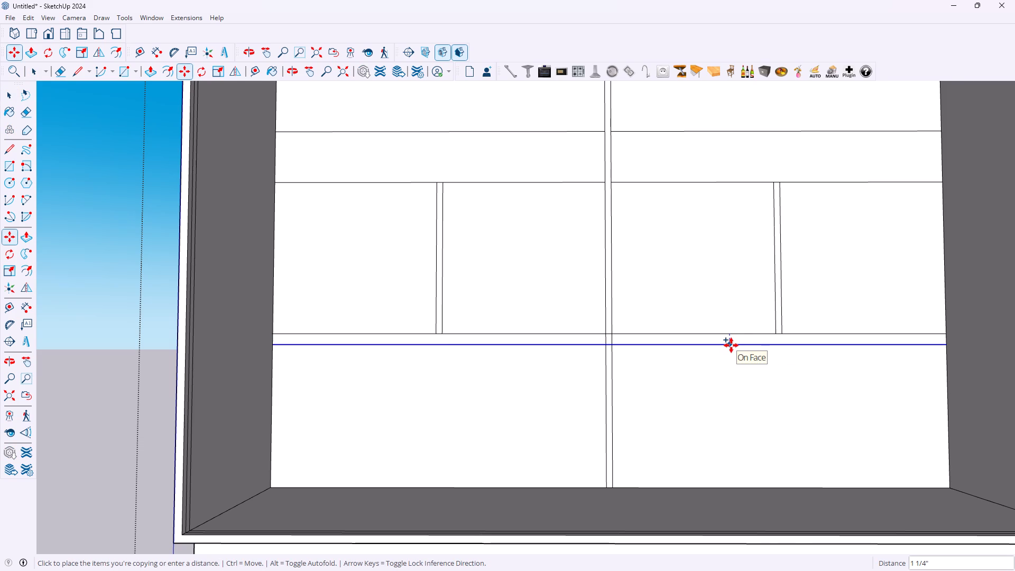
{"action": "type", "text": "18"}
{"action": "type", "text": "mm"}
{"action": "key", "text": "Return"}
{"action": "key", "text": "space"}
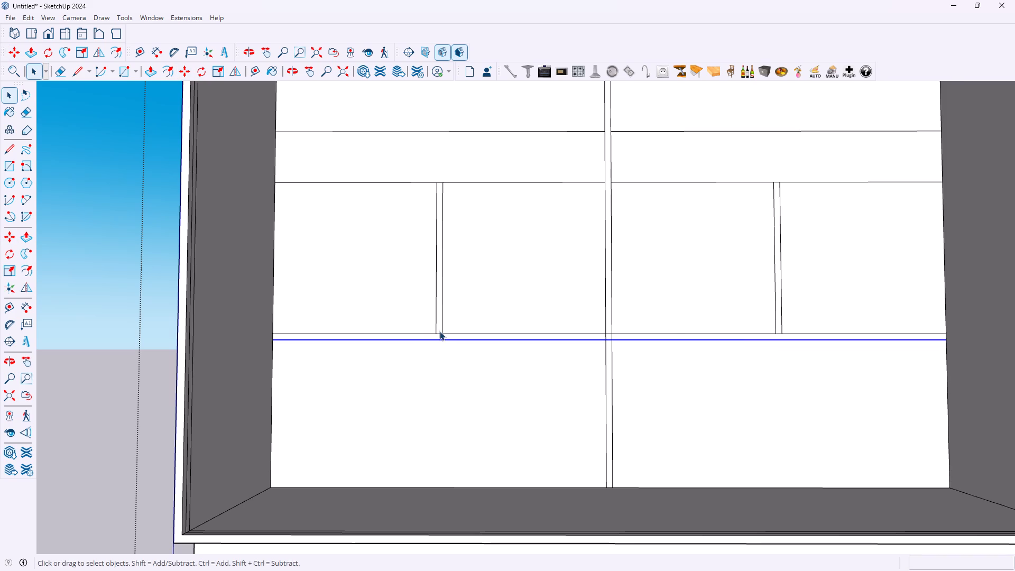
Erase the short segments closing both dividers' lower ends and the two shelf-line pieces crossing the central partition.
{"action": "key", "text": "e"}
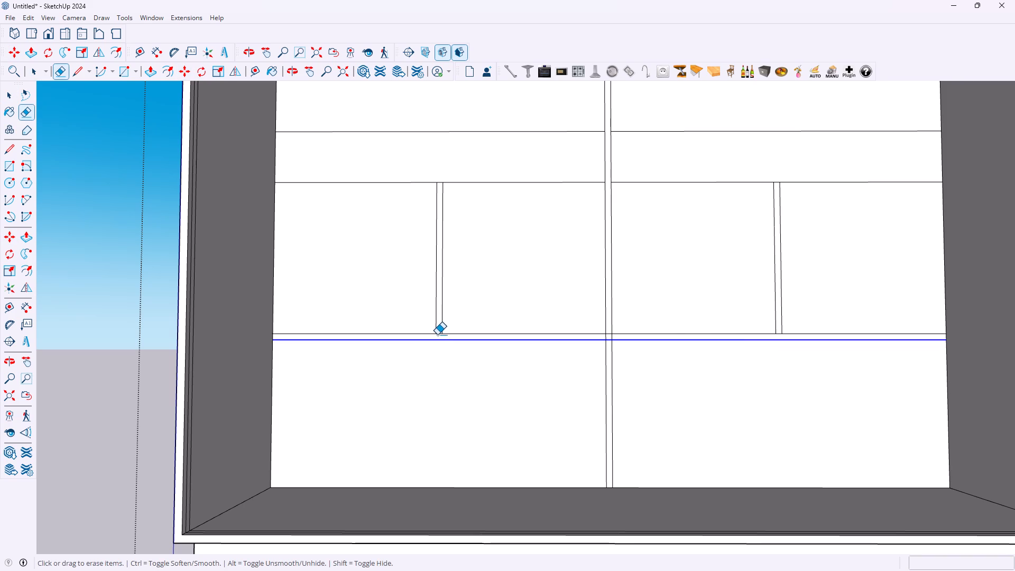
{"action": "double_click", "coordinate": [438, 332]}
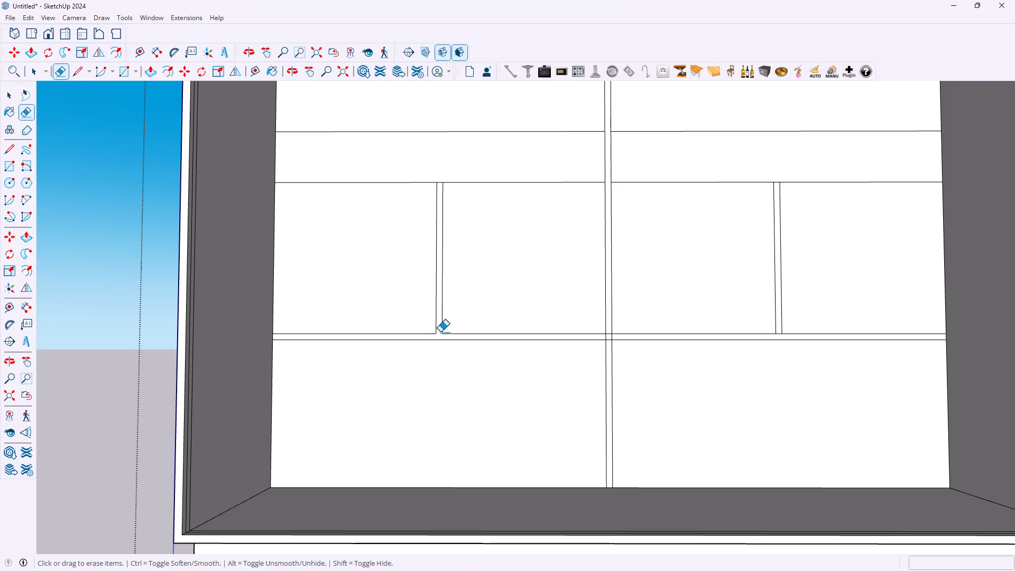
{"action": "left_click", "coordinate": [778, 333]}
{"action": "scroll", "coordinate": [753, 228], "scroll_direction": "down", "scroll_amount": 3}
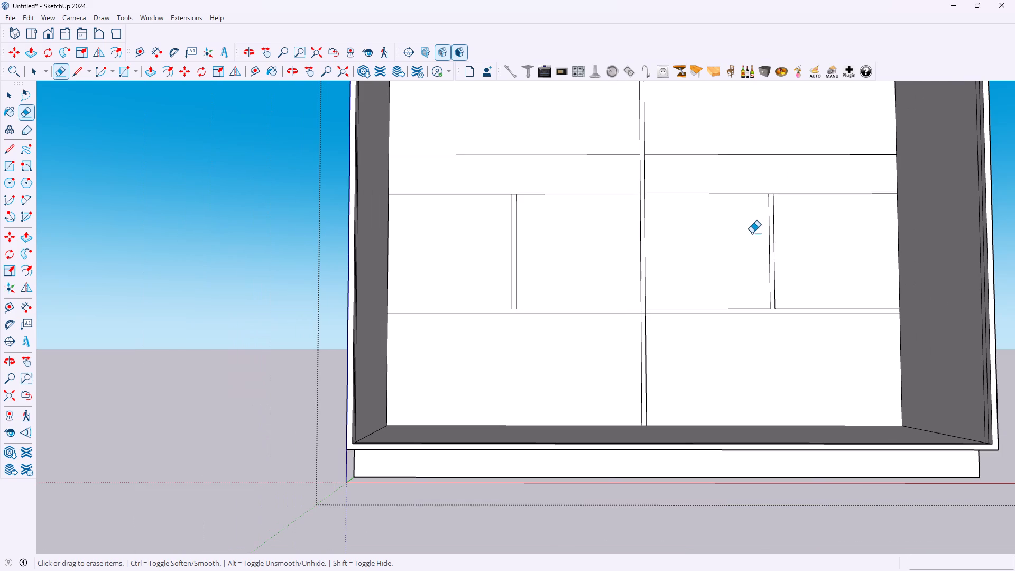
{"action": "scroll", "coordinate": [658, 310], "scroll_direction": "up", "scroll_amount": 3}
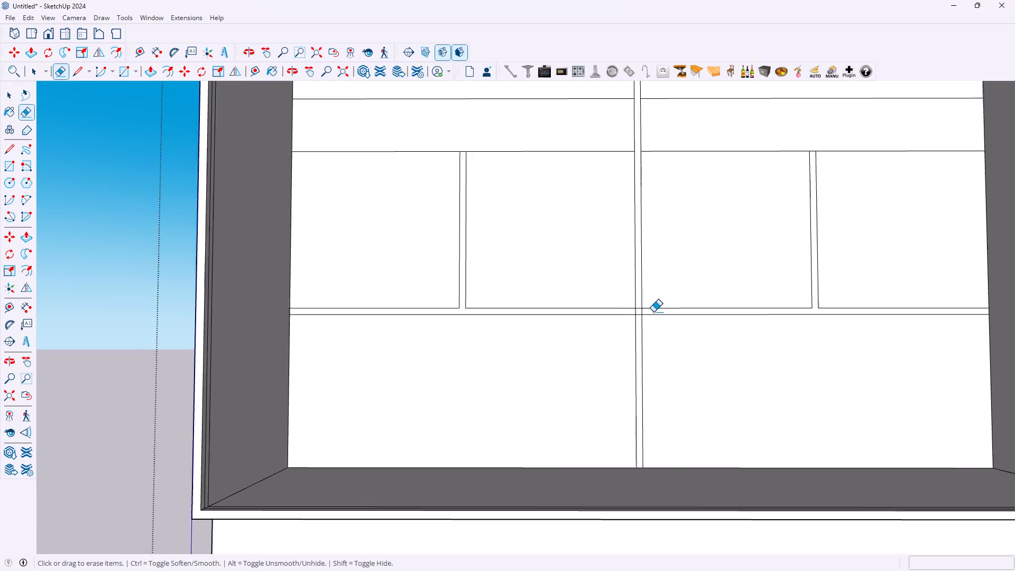
{"action": "scroll", "coordinate": [653, 312], "scroll_direction": "up", "scroll_amount": 1}
{"action": "left_click_drag", "start_coordinate": [637, 305], "coordinate": [637, 319]}
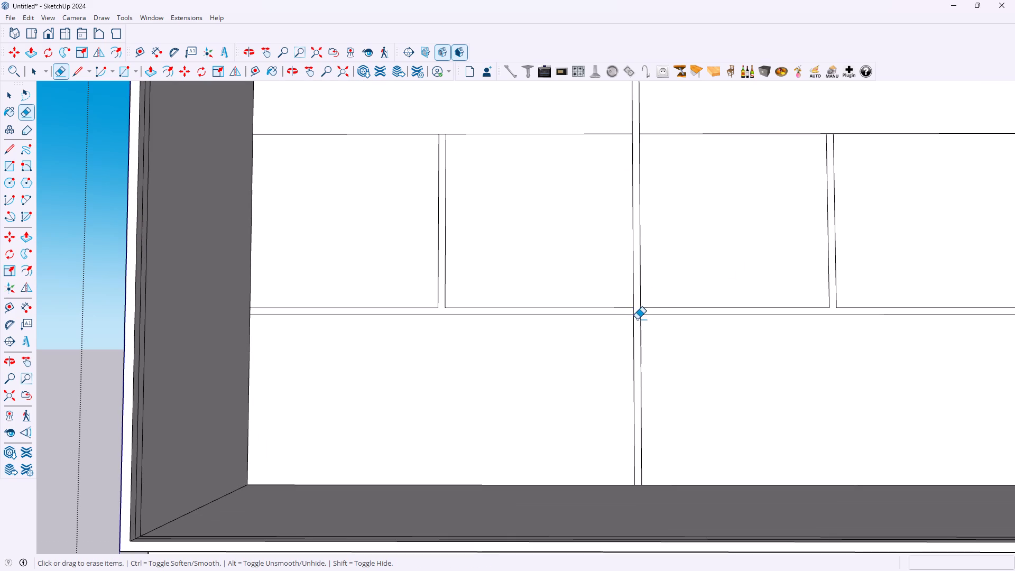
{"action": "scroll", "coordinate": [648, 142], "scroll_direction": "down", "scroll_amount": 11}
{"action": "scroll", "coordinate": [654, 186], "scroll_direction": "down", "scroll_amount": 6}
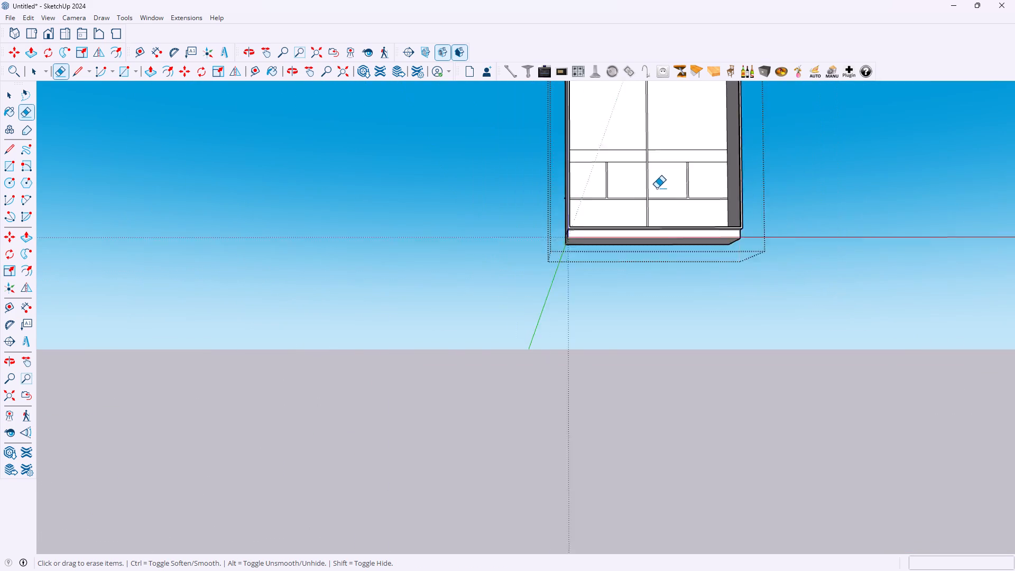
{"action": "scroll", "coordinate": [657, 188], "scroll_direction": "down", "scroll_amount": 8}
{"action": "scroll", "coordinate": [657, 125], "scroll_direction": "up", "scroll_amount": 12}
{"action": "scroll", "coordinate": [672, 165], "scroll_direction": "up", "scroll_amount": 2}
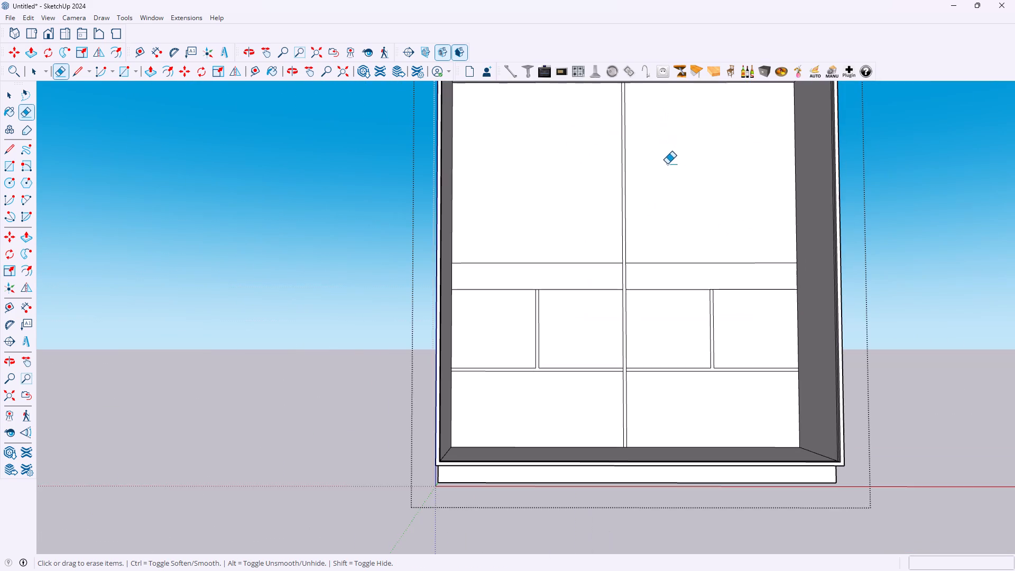
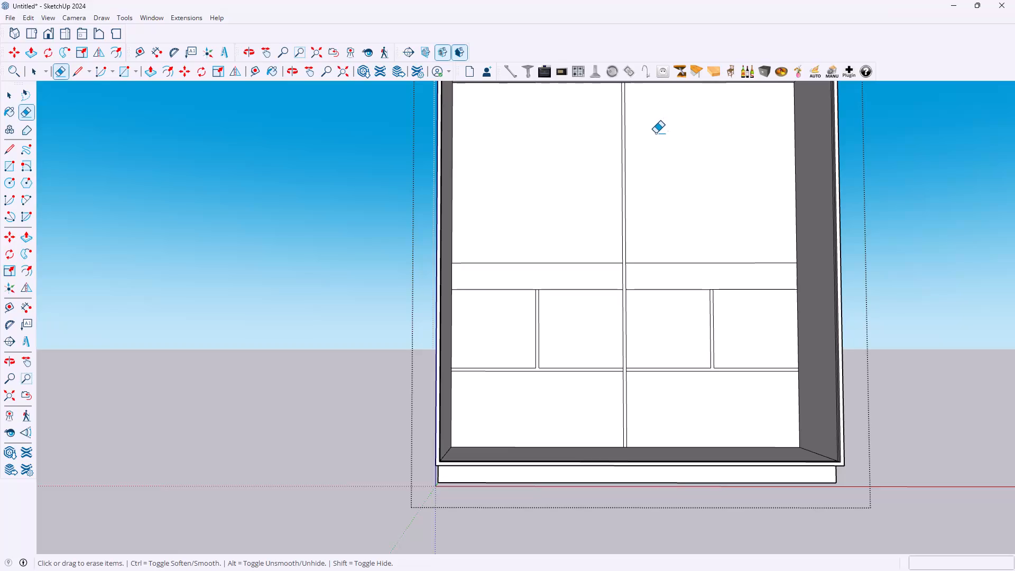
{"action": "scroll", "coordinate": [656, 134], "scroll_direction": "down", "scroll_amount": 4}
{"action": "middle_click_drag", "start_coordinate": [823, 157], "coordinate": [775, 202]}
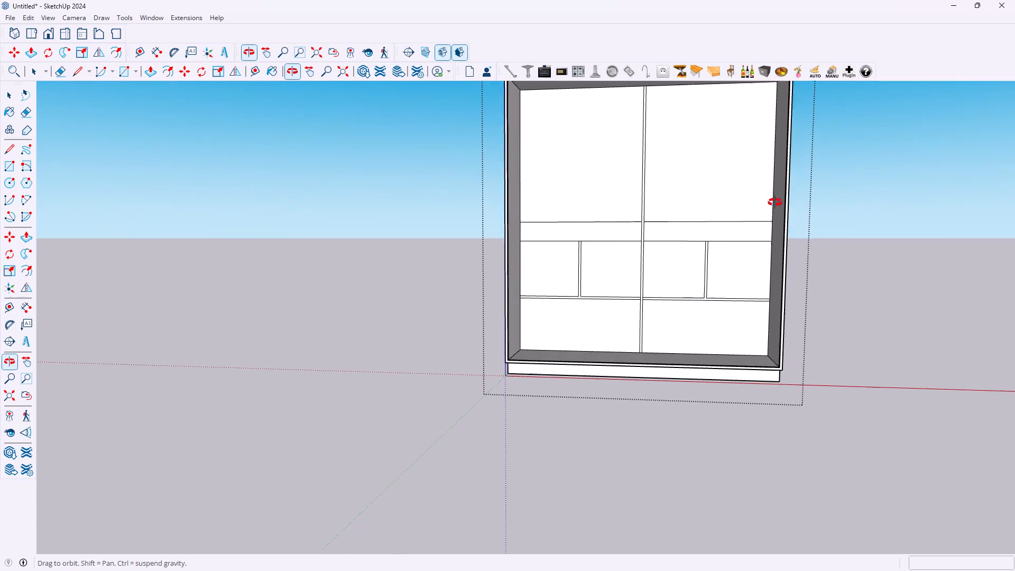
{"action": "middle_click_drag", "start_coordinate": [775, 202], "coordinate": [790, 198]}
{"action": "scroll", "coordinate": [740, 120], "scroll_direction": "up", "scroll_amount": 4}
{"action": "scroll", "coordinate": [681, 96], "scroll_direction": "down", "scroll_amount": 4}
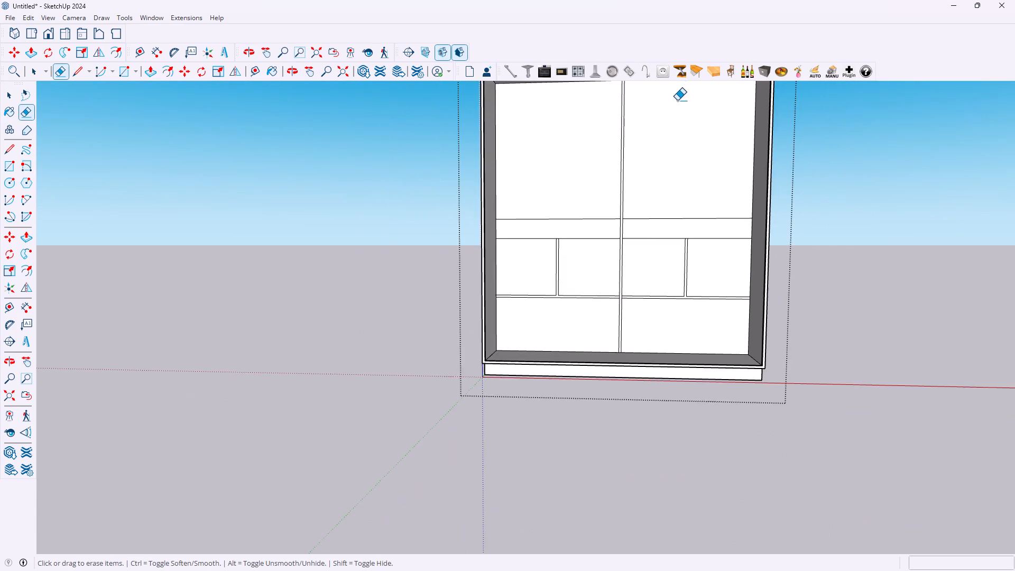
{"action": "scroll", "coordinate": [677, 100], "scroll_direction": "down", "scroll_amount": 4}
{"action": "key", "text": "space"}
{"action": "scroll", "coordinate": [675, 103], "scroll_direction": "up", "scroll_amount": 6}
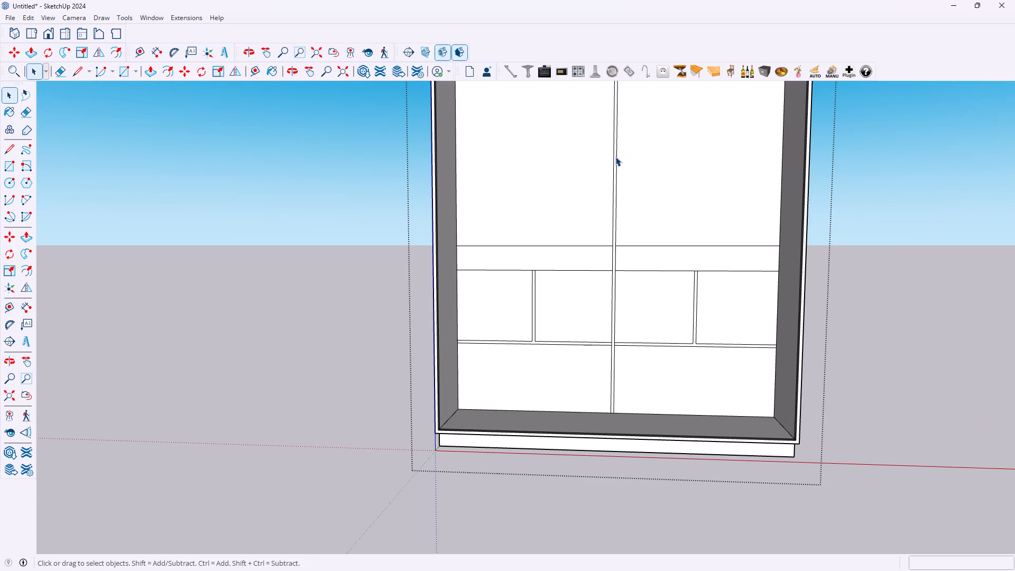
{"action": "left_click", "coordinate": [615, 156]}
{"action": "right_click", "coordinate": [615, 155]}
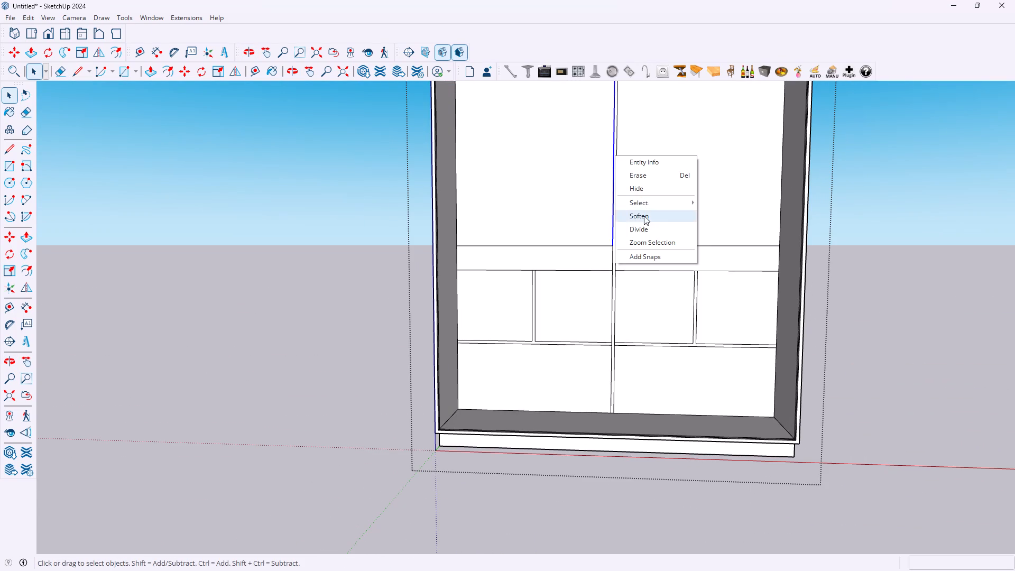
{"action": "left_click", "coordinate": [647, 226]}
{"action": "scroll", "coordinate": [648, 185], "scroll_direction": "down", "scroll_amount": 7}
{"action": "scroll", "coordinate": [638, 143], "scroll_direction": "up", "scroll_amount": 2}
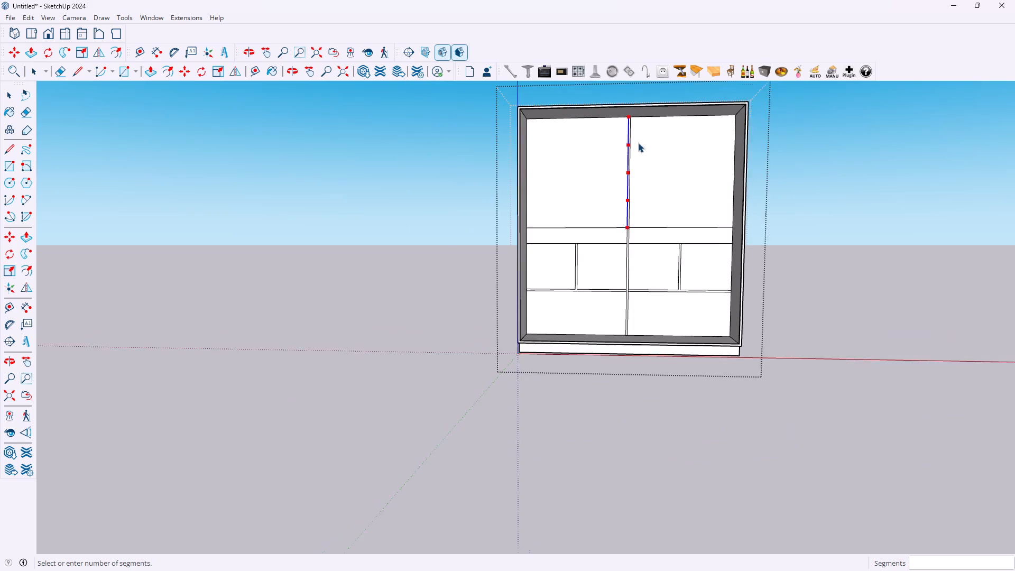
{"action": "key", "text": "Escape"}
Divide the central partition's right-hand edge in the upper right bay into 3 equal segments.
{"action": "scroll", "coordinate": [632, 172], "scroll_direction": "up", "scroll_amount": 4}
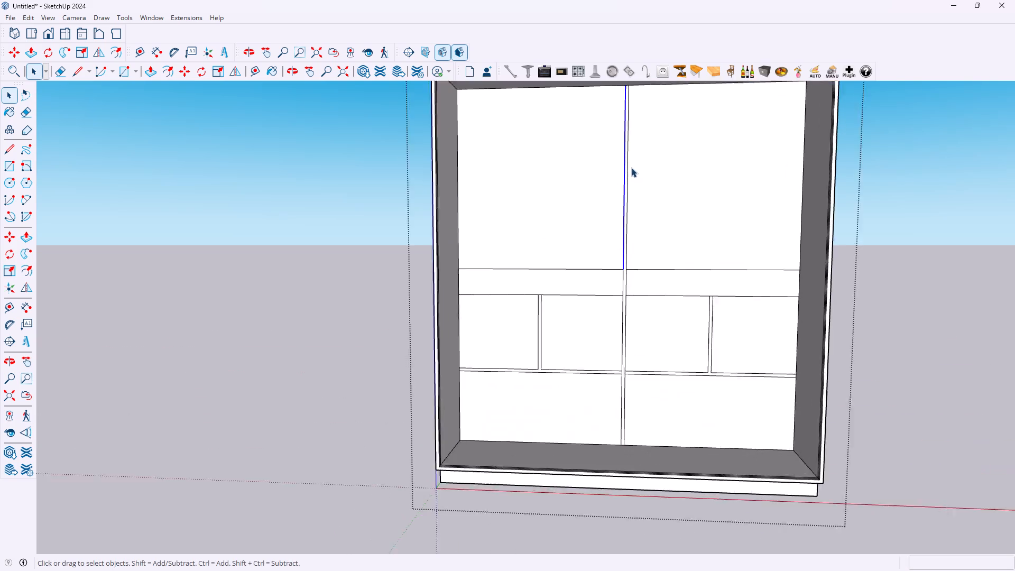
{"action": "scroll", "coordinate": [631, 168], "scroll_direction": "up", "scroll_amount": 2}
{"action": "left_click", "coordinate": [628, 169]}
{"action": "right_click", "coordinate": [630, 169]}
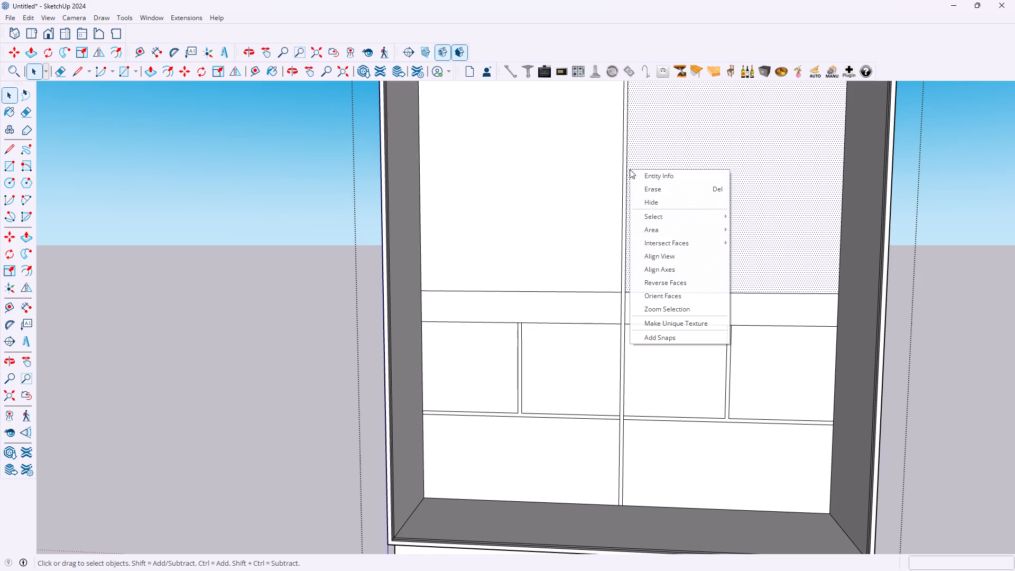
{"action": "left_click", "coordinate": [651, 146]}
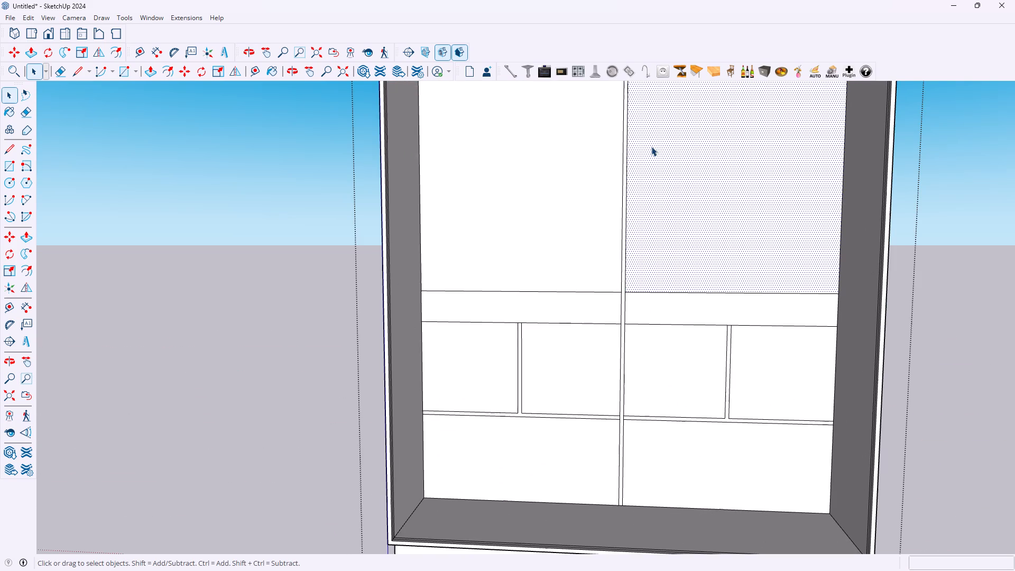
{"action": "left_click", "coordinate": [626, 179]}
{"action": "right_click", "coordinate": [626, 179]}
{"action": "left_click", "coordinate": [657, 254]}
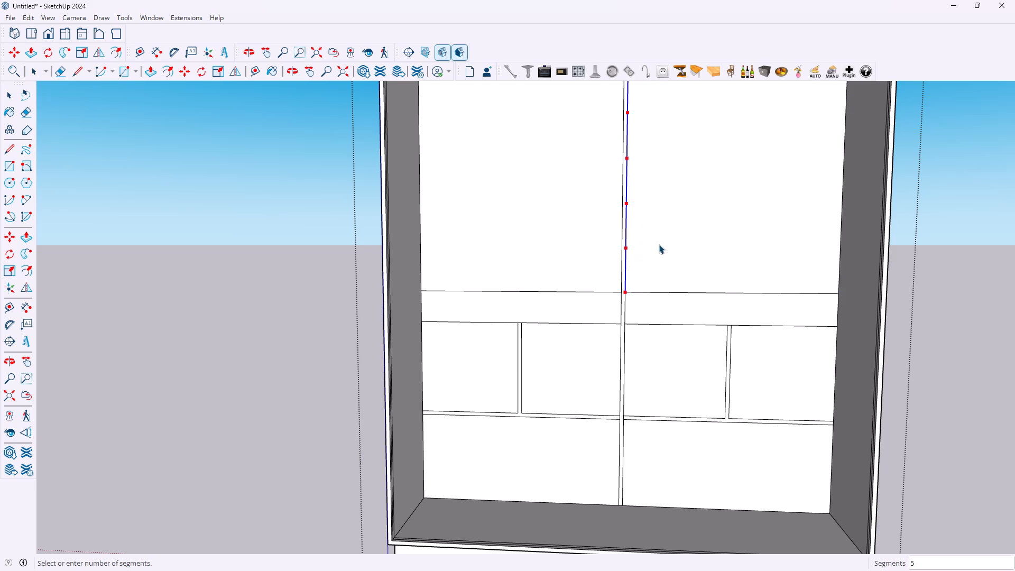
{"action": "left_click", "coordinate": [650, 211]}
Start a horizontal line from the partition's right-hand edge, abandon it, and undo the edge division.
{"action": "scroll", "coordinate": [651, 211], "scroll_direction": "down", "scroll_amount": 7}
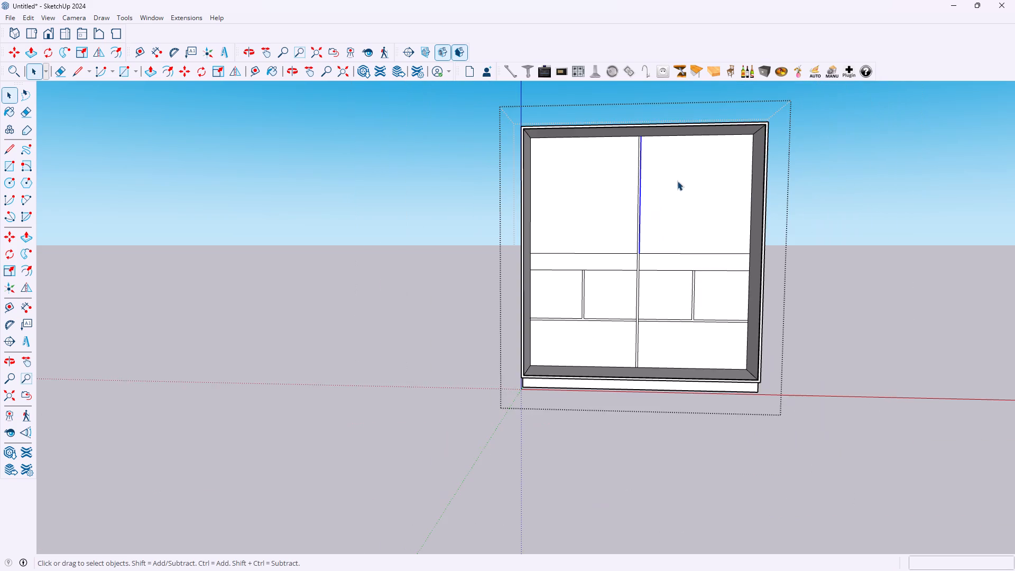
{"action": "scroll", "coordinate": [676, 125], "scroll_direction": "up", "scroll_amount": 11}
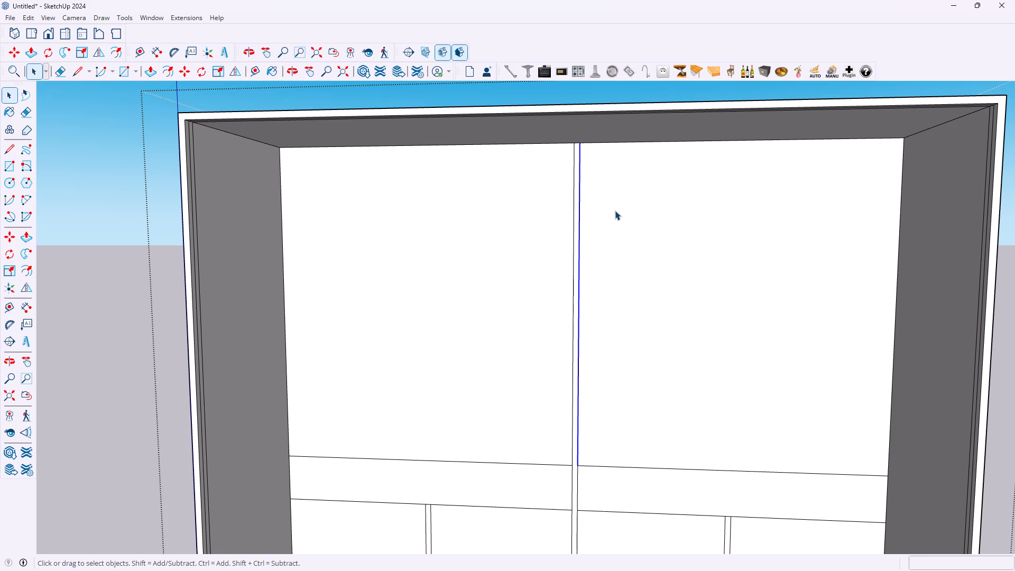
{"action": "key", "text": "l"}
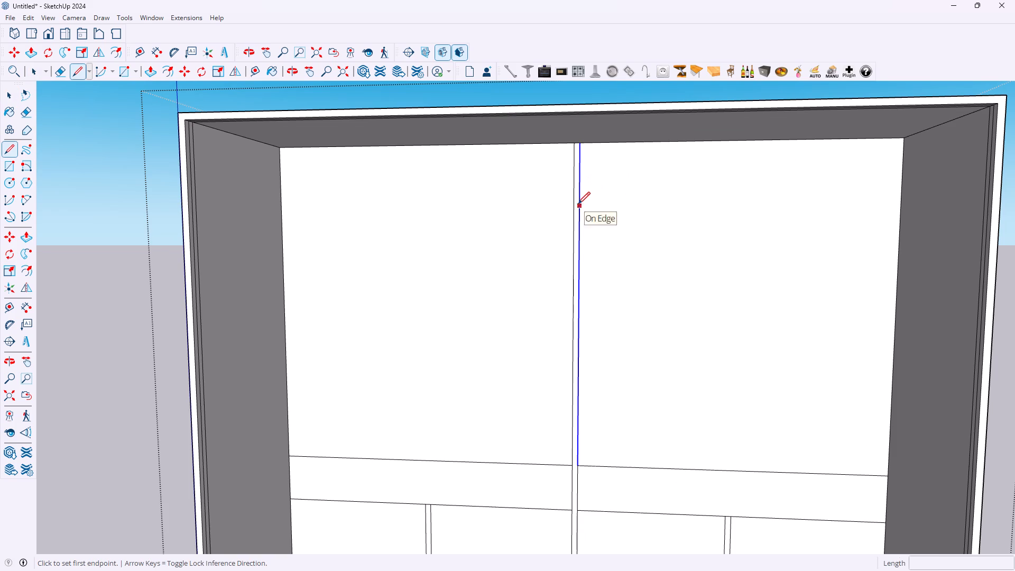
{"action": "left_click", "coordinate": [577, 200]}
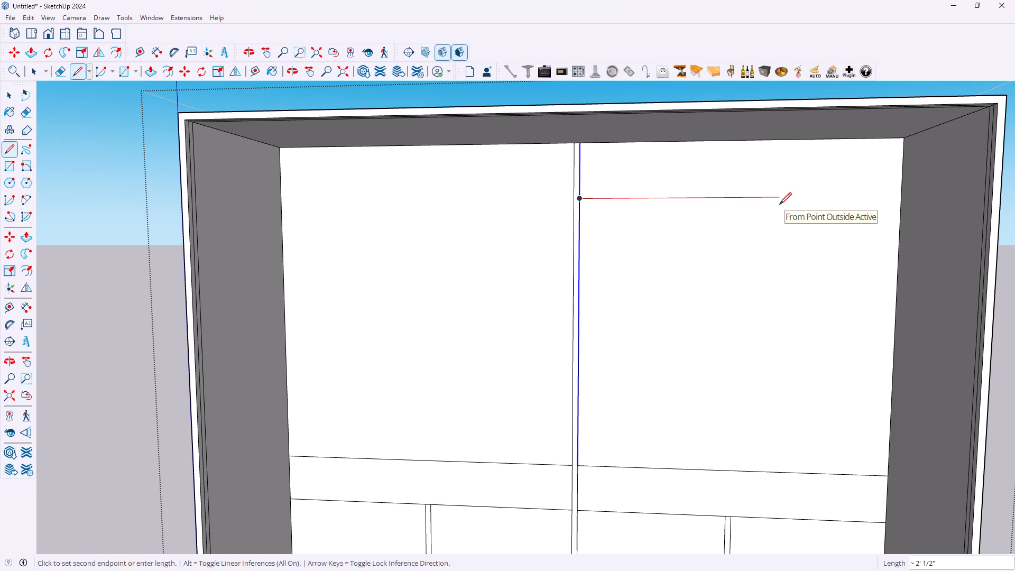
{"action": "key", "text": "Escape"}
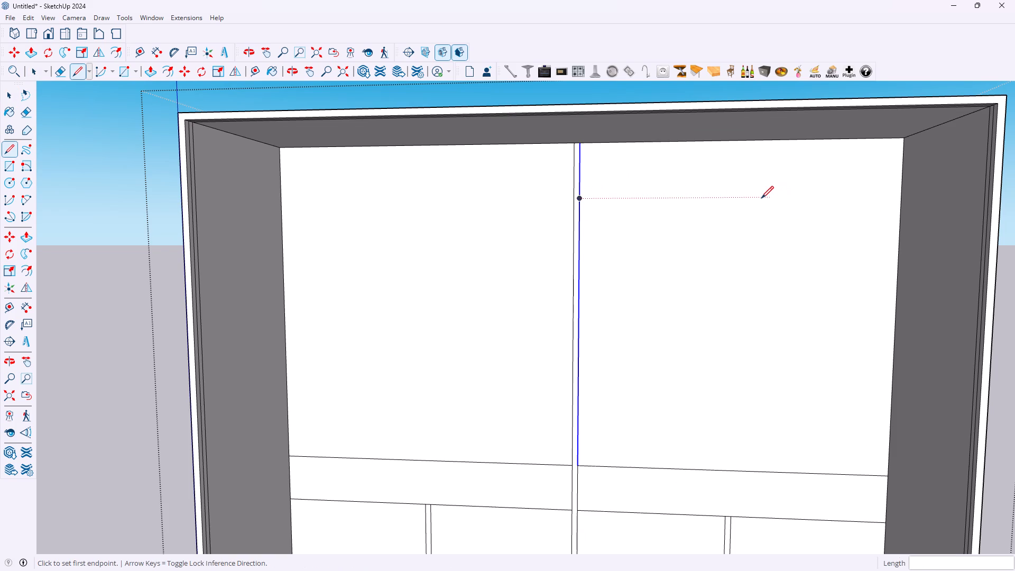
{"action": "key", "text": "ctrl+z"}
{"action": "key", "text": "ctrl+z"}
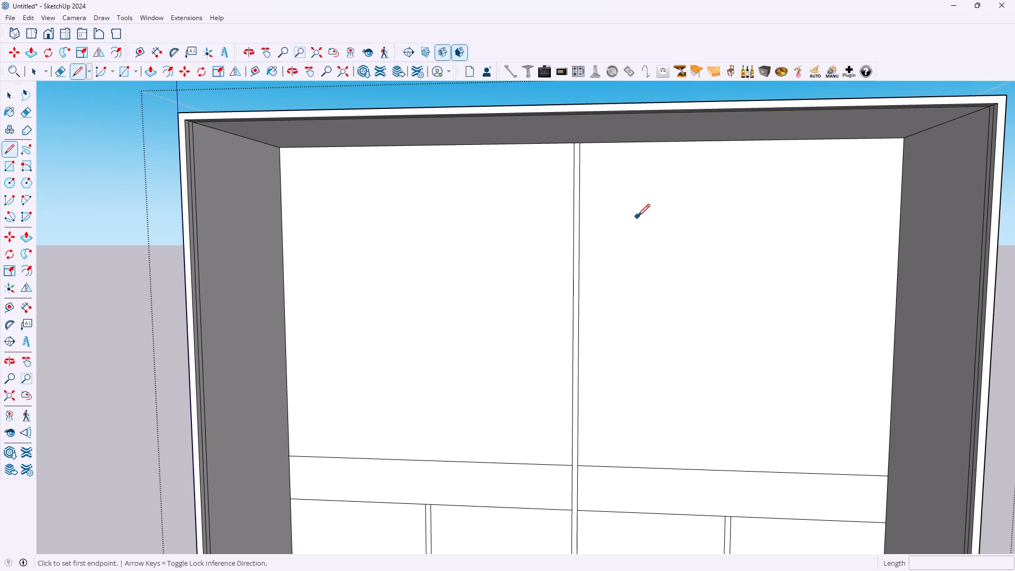
Divide the central partition's right-hand edge, from the cabinet top down to the upper horizontal line, into 3 segments.
{"action": "scroll", "coordinate": [648, 204], "scroll_direction": "down", "scroll_amount": 9}
{"action": "scroll", "coordinate": [695, 284], "scroll_direction": "up", "scroll_amount": 3}
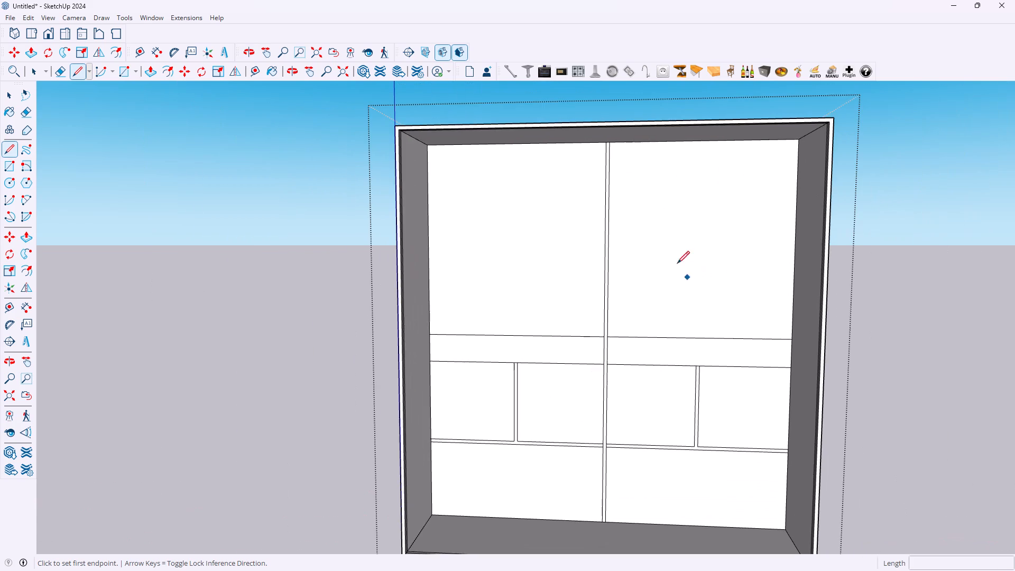
{"action": "scroll", "coordinate": [629, 183], "scroll_direction": "up", "scroll_amount": 4}
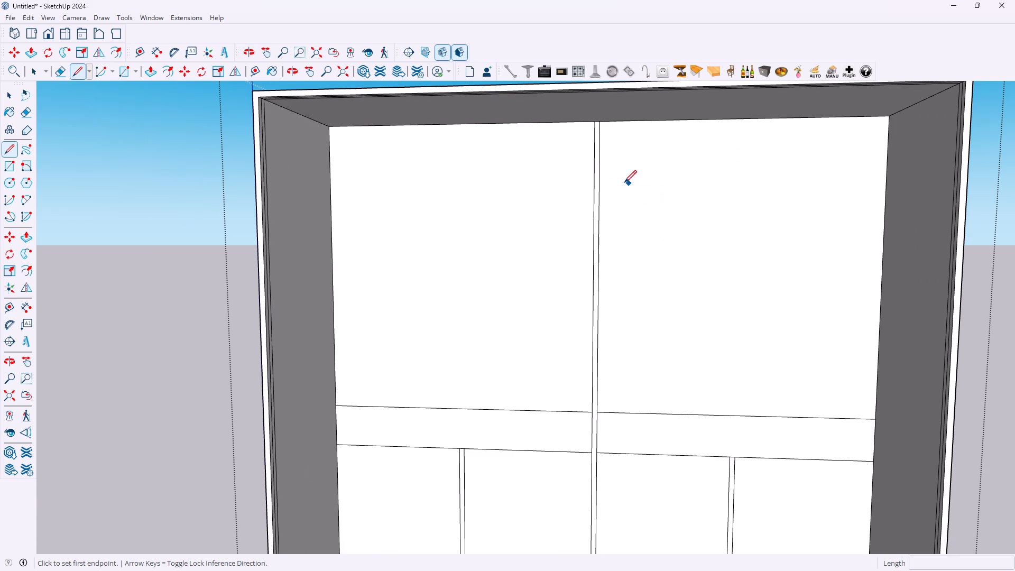
{"action": "key", "text": "space"}
{"action": "left_click", "coordinate": [598, 219]}
{"action": "right_click", "coordinate": [598, 220]}
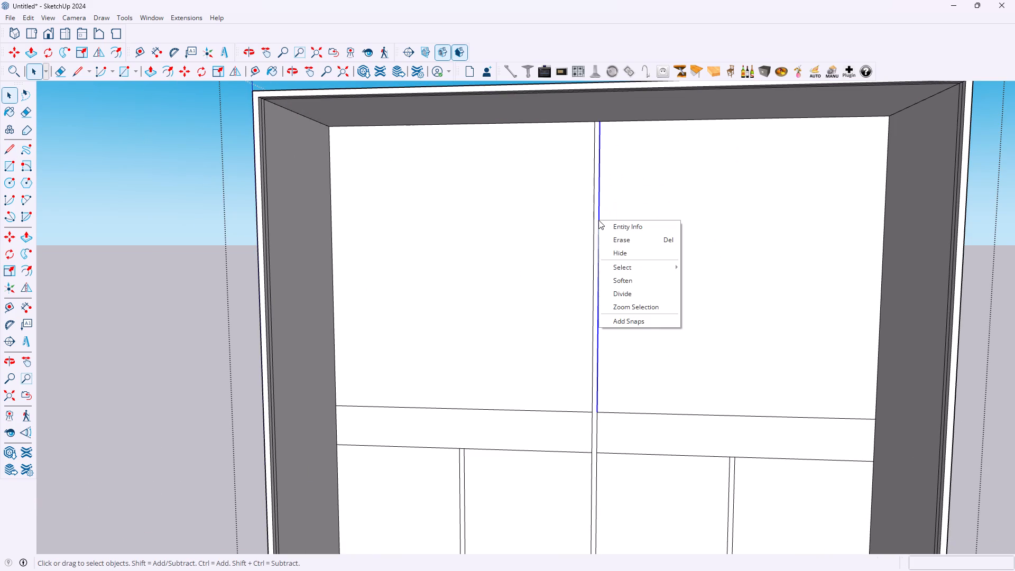
{"action": "left_click", "coordinate": [632, 292]}
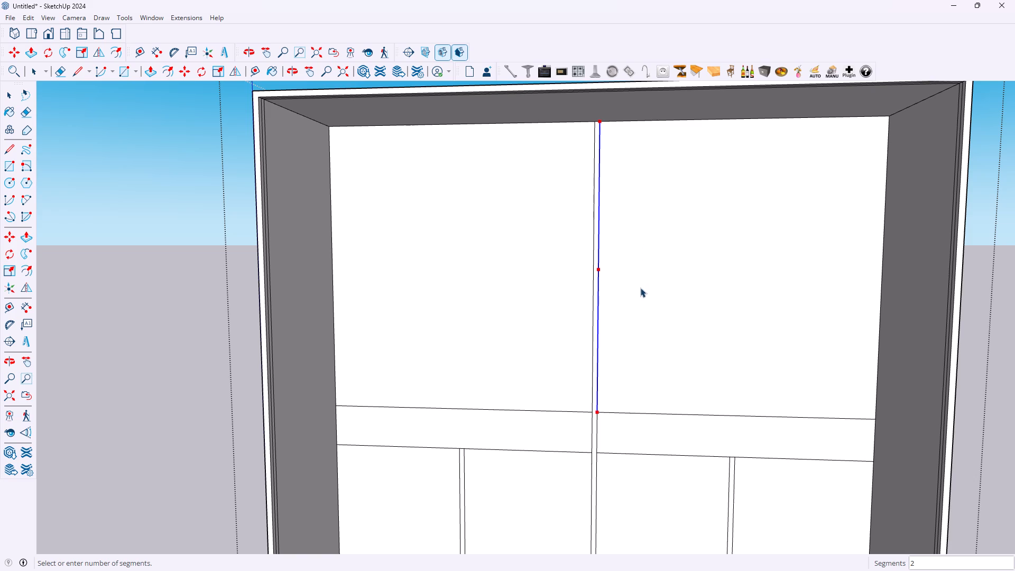
{"action": "left_click", "coordinate": [632, 319]}
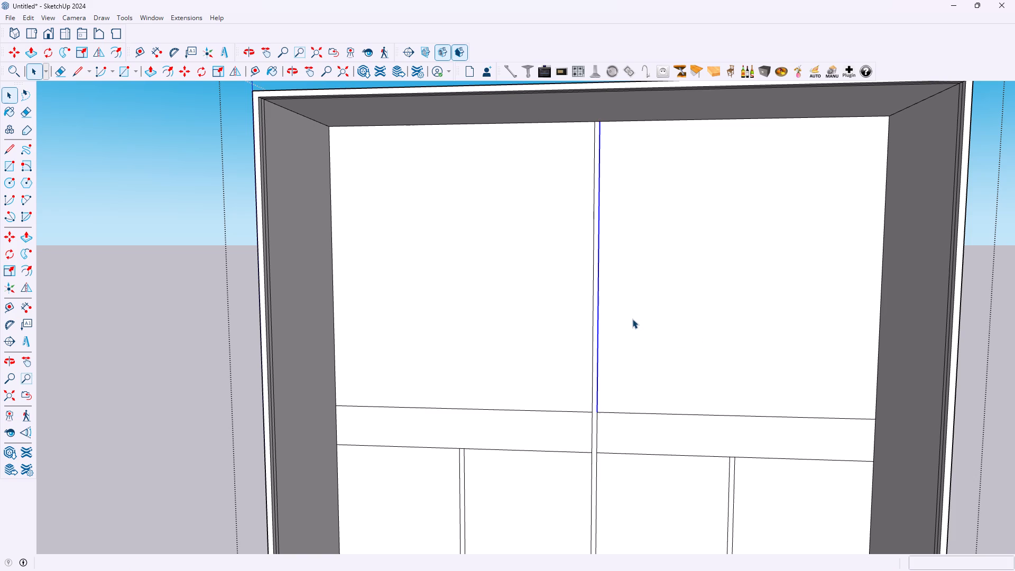
Draw two horizontal lines about 3' 2 1/2" long across the upper right bay from the partition edge's division points.
{"action": "key", "text": "l"}
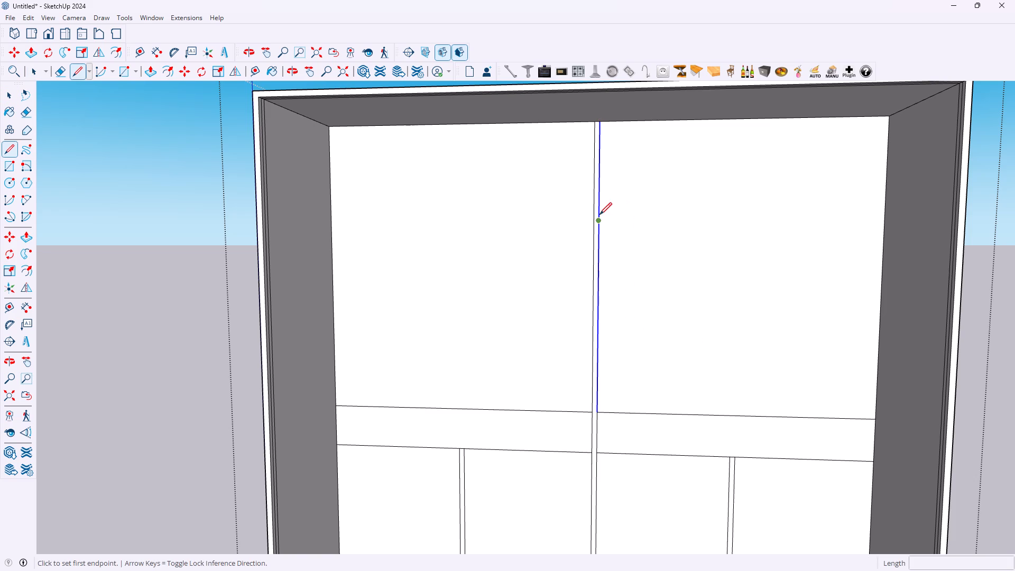
{"action": "left_click", "coordinate": [598, 222]}
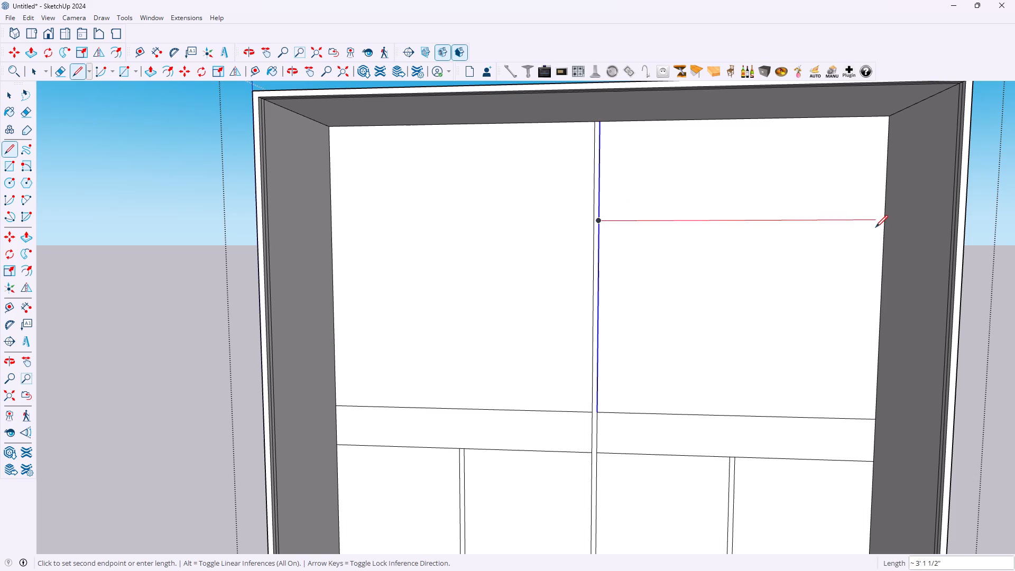
{"action": "left_click", "coordinate": [883, 219]}
{"action": "left_click", "coordinate": [599, 318]}
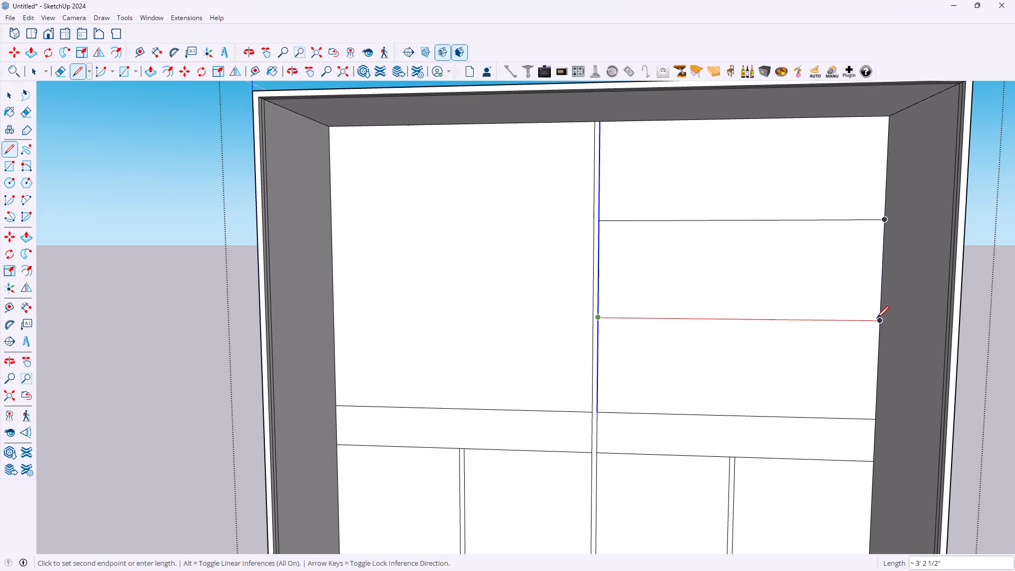
{"action": "left_click", "coordinate": [878, 318]}
{"action": "key", "text": "space"}
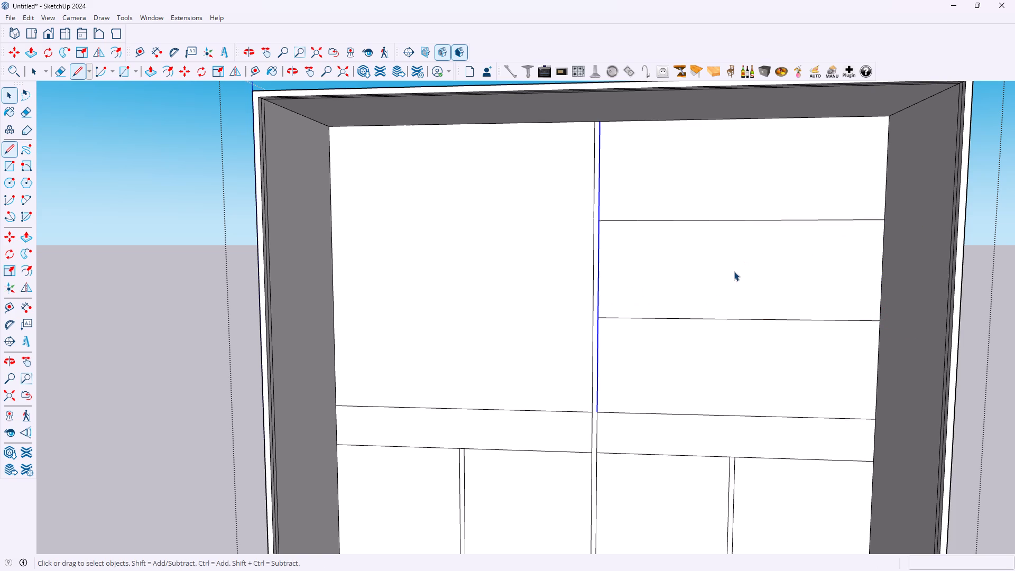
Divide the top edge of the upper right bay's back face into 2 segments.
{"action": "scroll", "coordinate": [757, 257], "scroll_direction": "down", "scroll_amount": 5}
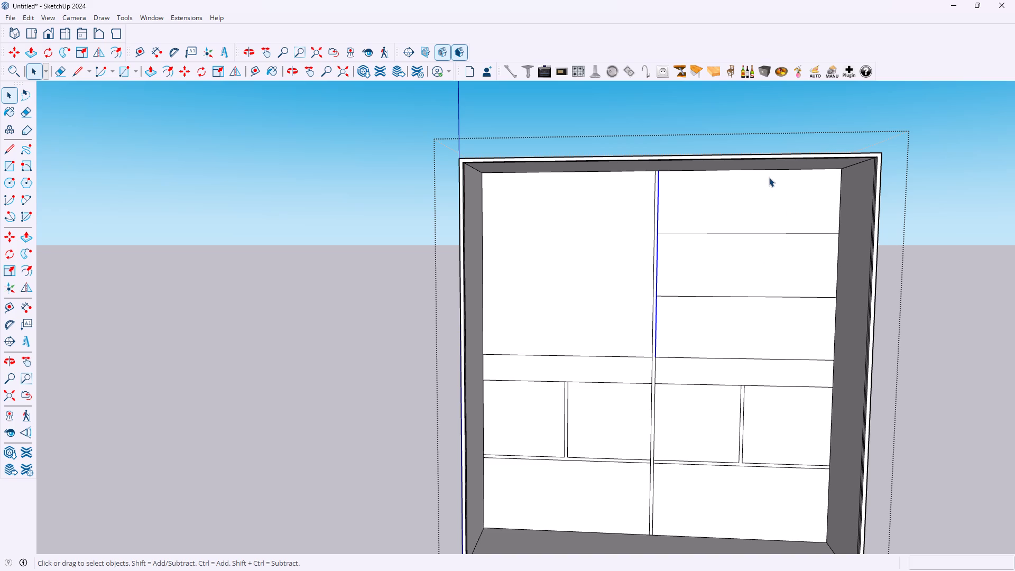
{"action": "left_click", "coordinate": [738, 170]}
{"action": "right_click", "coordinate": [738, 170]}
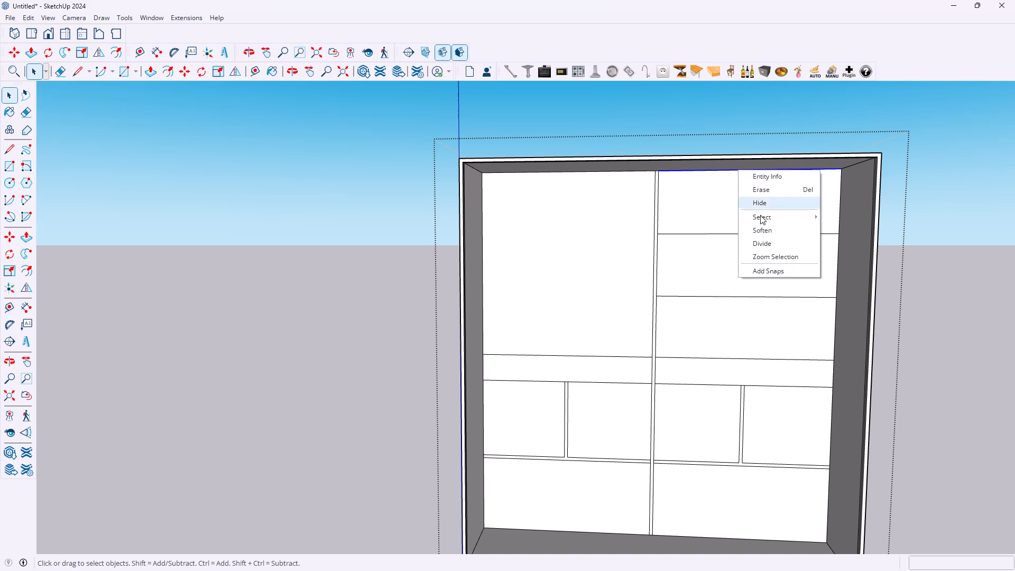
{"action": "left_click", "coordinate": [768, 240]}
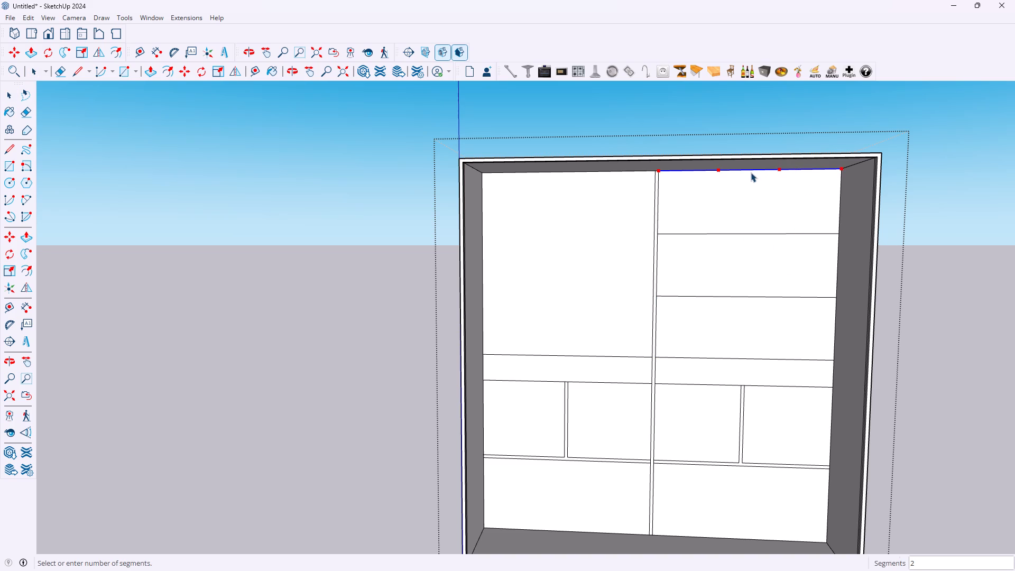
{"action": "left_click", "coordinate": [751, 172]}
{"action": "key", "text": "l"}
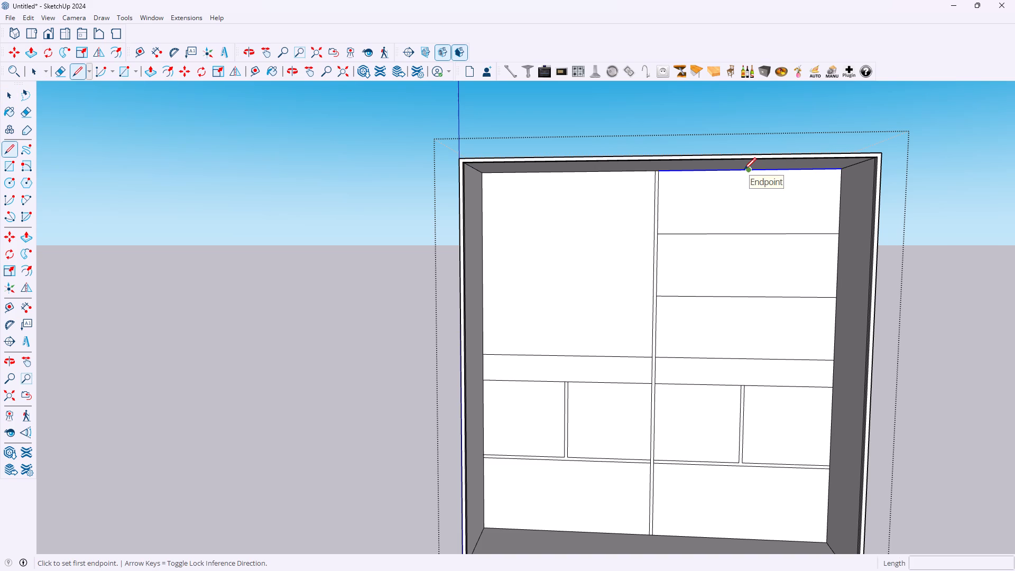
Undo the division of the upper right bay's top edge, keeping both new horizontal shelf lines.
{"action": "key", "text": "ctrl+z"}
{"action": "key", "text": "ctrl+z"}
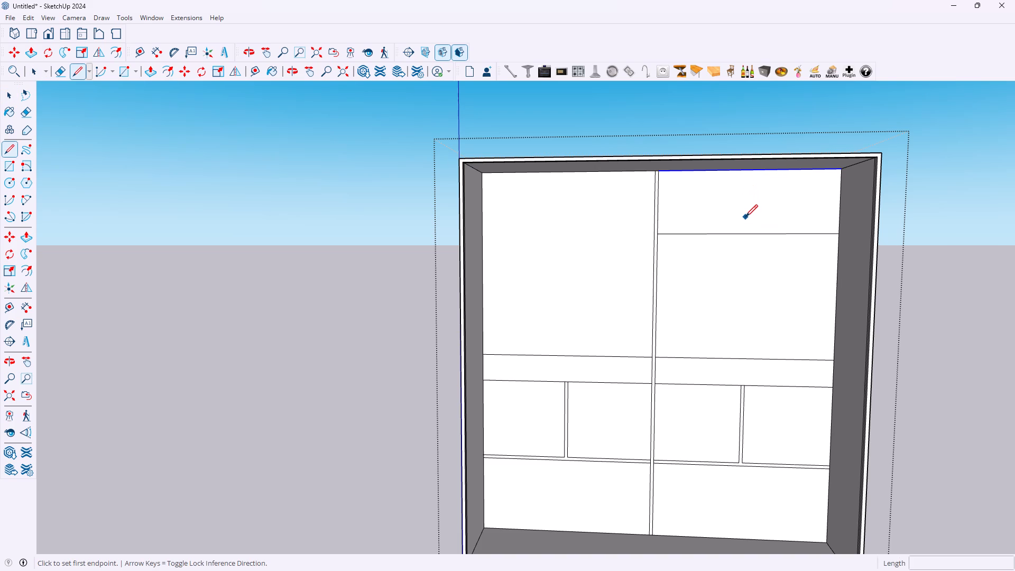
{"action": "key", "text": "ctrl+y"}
Draw a vertical line about 1' 1 3/4" long from the upper new shelf line's midpoint down to the lower one.
{"action": "left_click", "coordinate": [745, 236]}
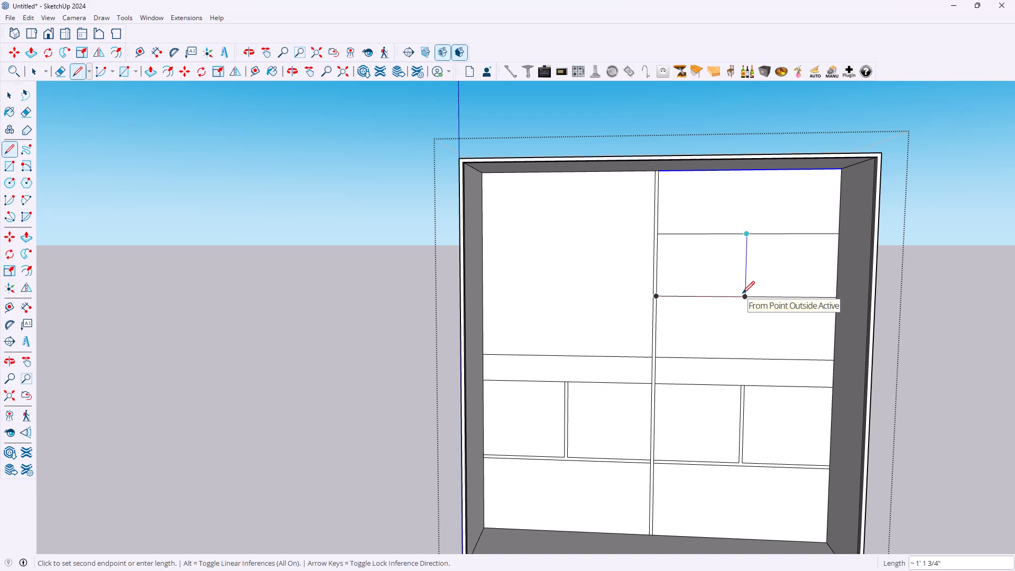
{"action": "left_click", "coordinate": [742, 297]}
{"action": "key", "text": "space"}
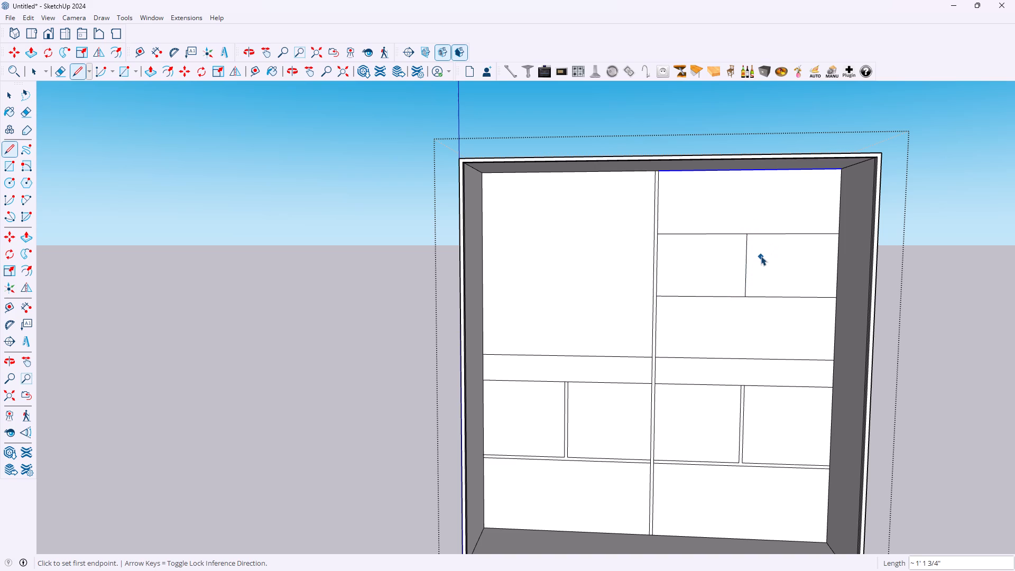
{"action": "scroll", "coordinate": [760, 254], "scroll_direction": "up", "scroll_amount": 1}
{"action": "scroll", "coordinate": [773, 250], "scroll_direction": "down", "scroll_amount": 2}
{"action": "middle_click_drag", "start_coordinate": [881, 273], "coordinate": [904, 255]}
{"action": "scroll", "coordinate": [907, 246], "scroll_direction": "down", "scroll_amount": 2}
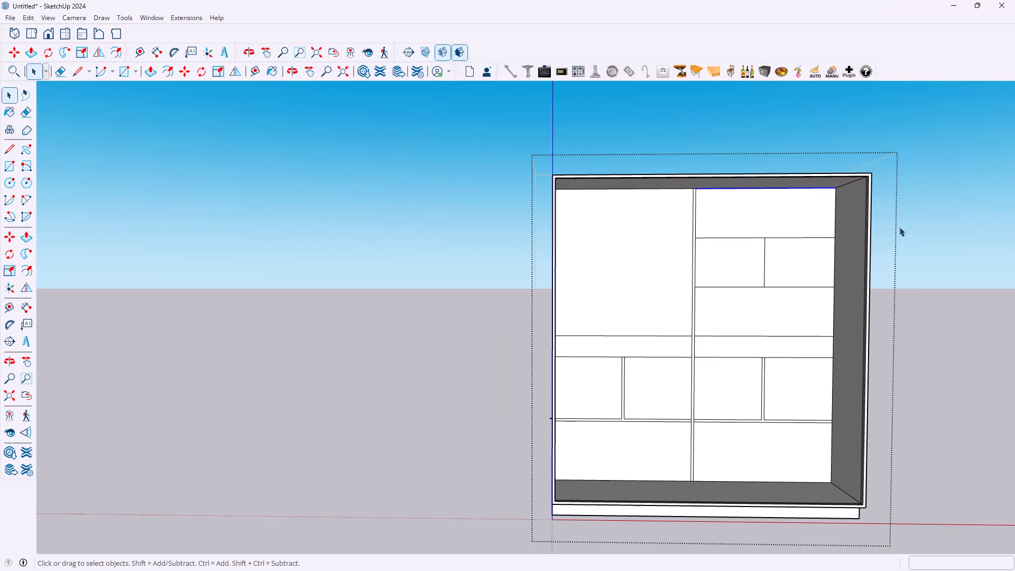
Copy the upper right bay's upper shelf line 9 mm up, and copy that new line 18 mm down to mark the shelf thickness.
{"action": "scroll", "coordinate": [938, 234], "scroll_direction": "up", "scroll_amount": 2}
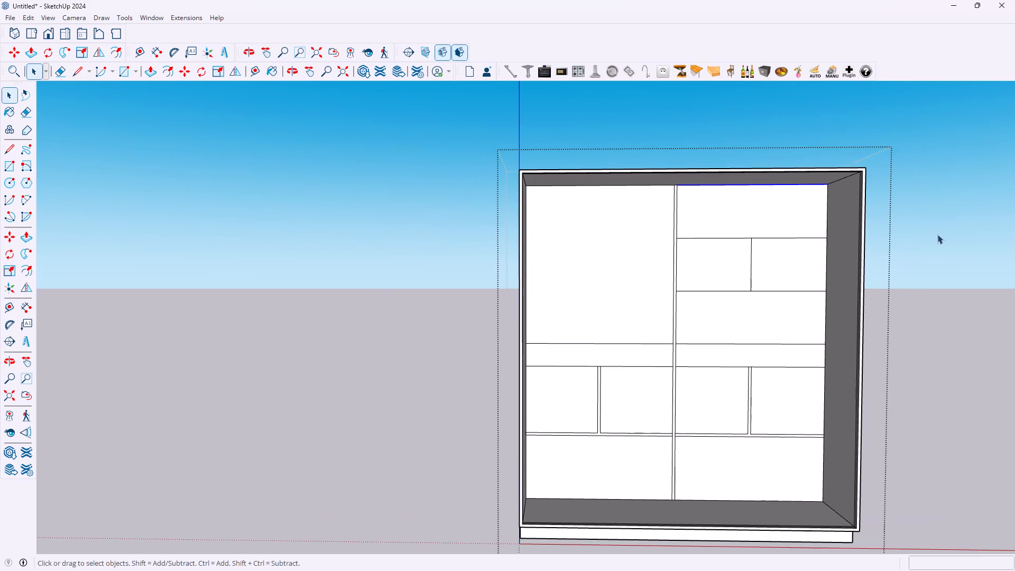
{"action": "scroll", "coordinate": [937, 234], "scroll_direction": "up", "scroll_amount": 2}
{"action": "left_click", "coordinate": [764, 214]}
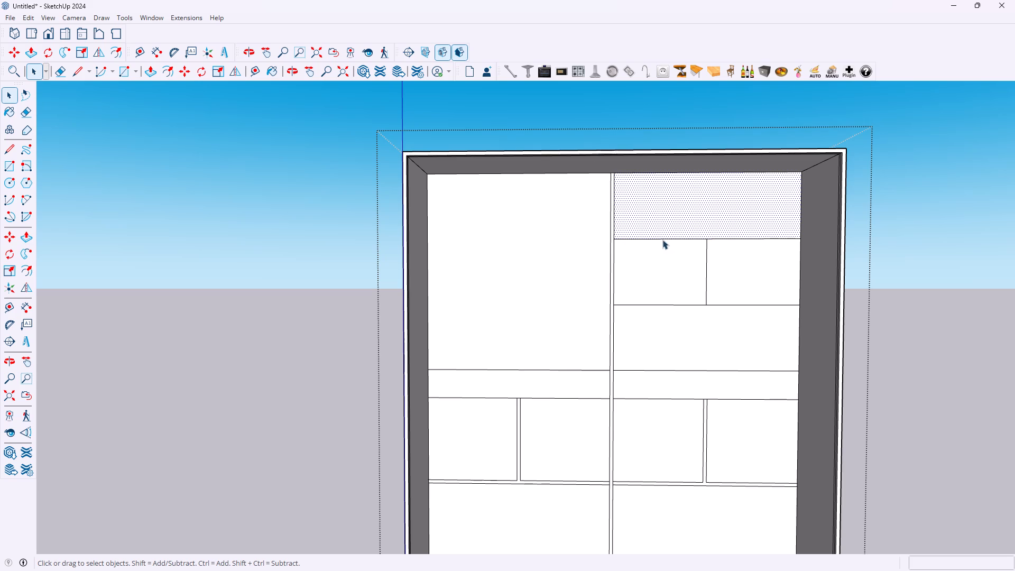
{"action": "scroll", "coordinate": [733, 237], "scroll_direction": "up", "scroll_amount": 3}
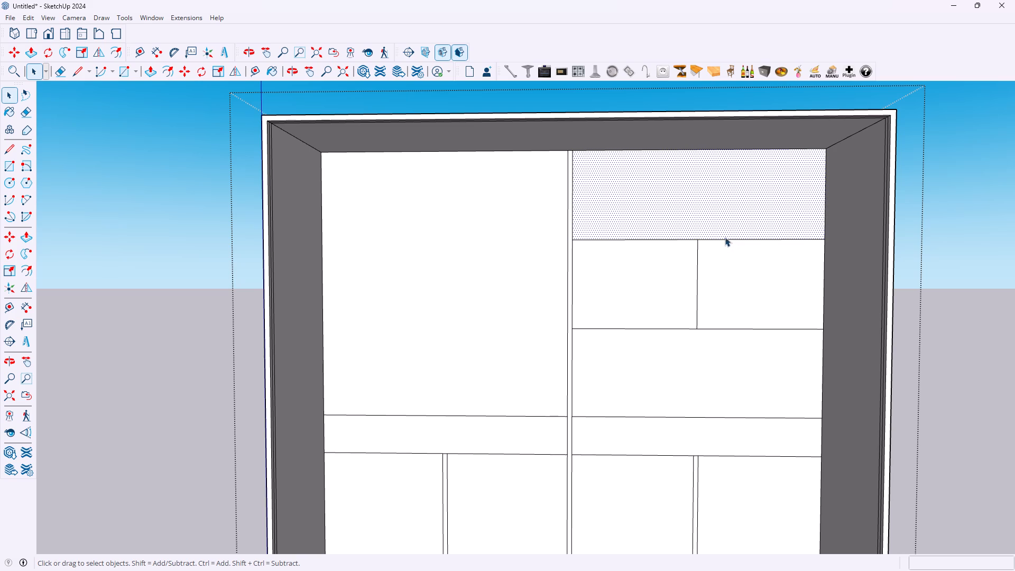
{"action": "left_click", "coordinate": [680, 240]}
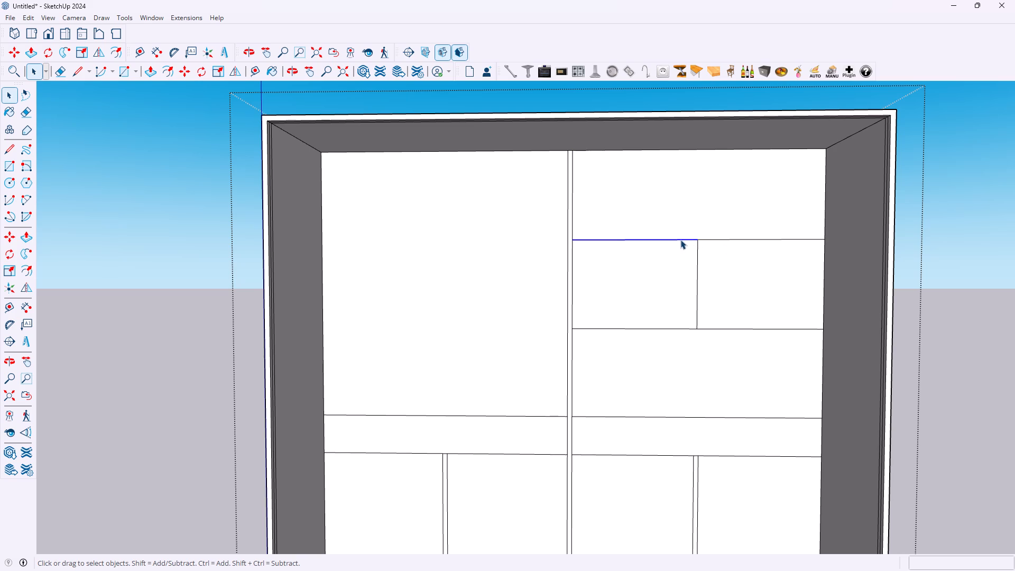
{"action": "left_click", "coordinate": [721, 238]}
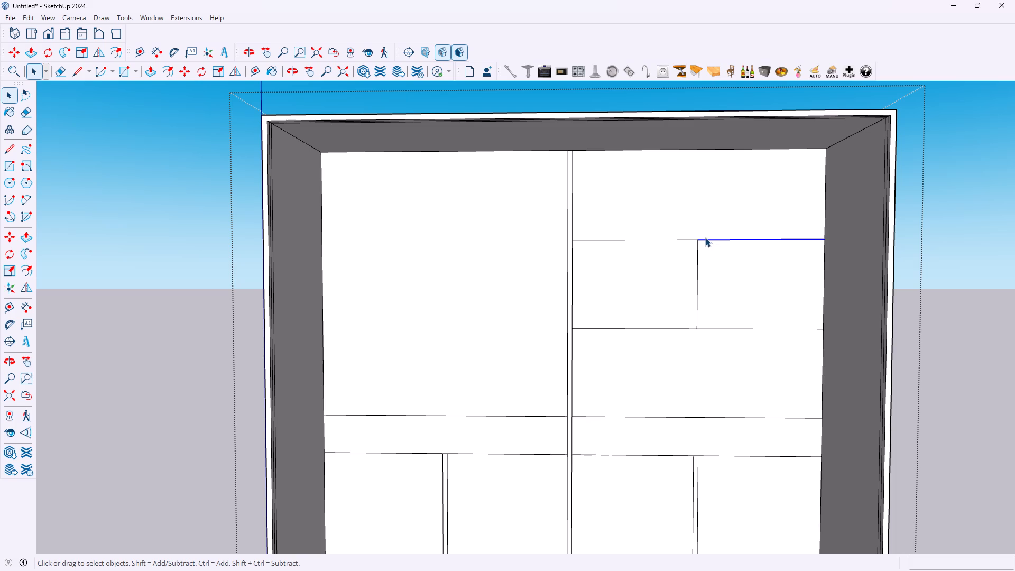
{"action": "scroll", "coordinate": [705, 237], "scroll_direction": "down", "scroll_amount": 4}
{"action": "scroll", "coordinate": [750, 253], "scroll_direction": "up", "scroll_amount": 5}
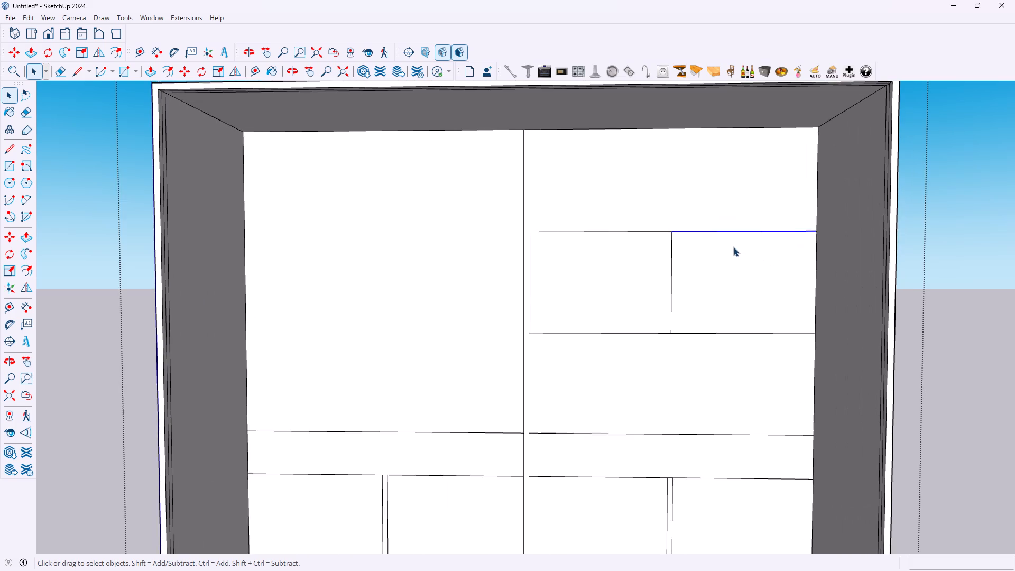
{"action": "scroll", "coordinate": [731, 246], "scroll_direction": "up", "scroll_amount": 4}
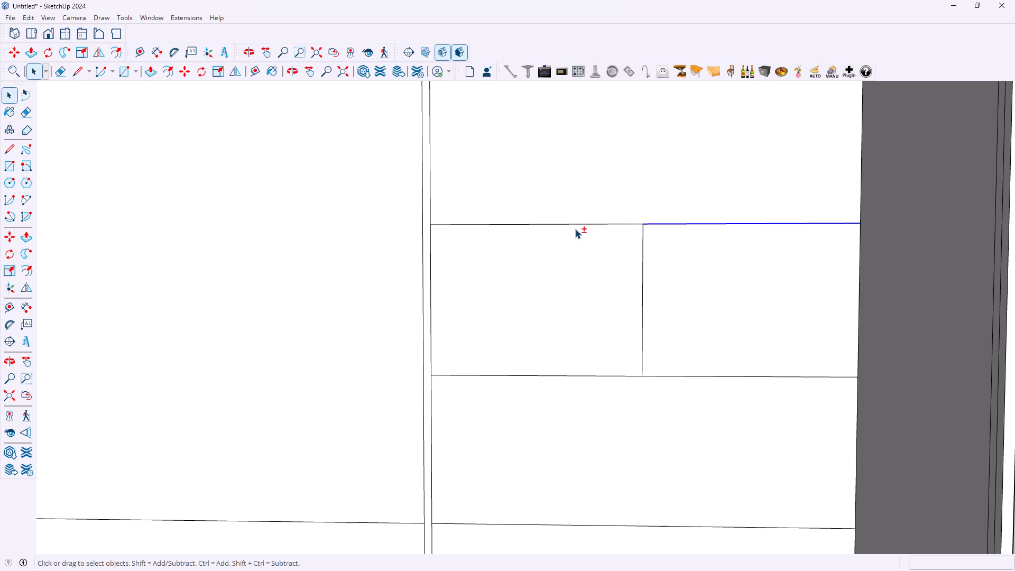
{"action": "left_click", "coordinate": [582, 224], "text": "shift"}
{"action": "key", "text": "m"}
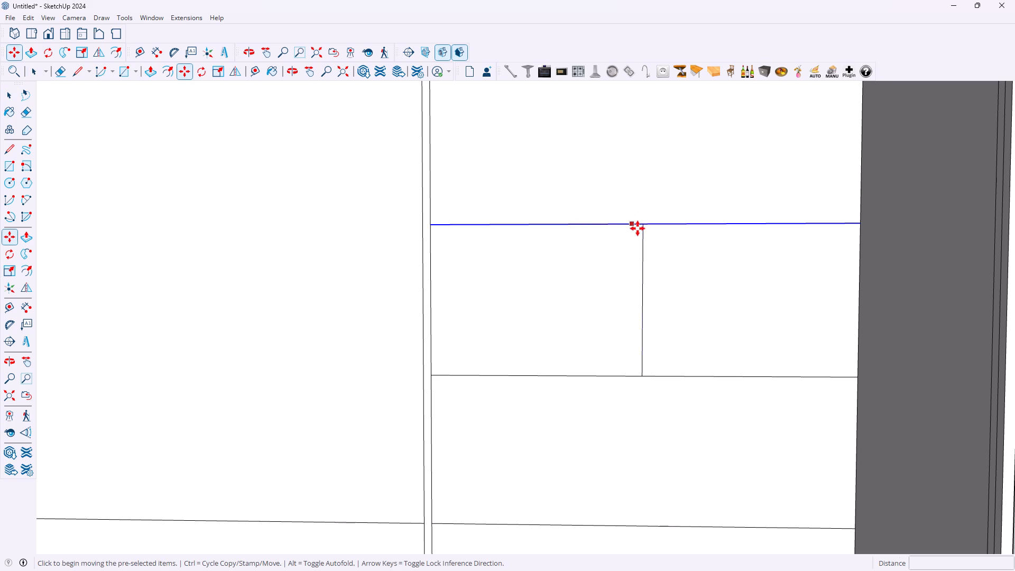
{"action": "left_click", "coordinate": [642, 223]}
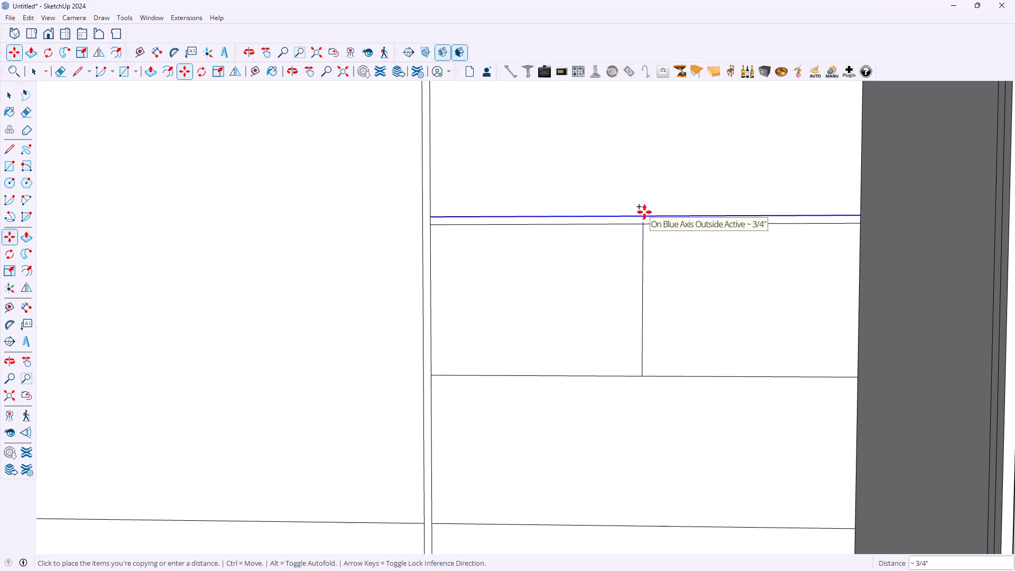
{"action": "type", "text": "9mm"}
{"action": "key", "text": "Return"}
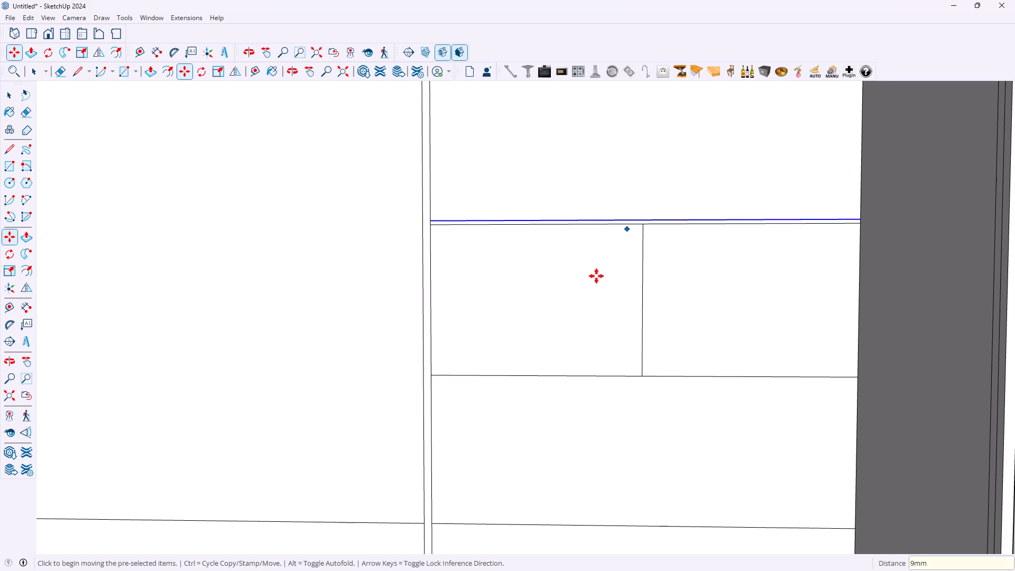
{"action": "left_click", "coordinate": [644, 219]}
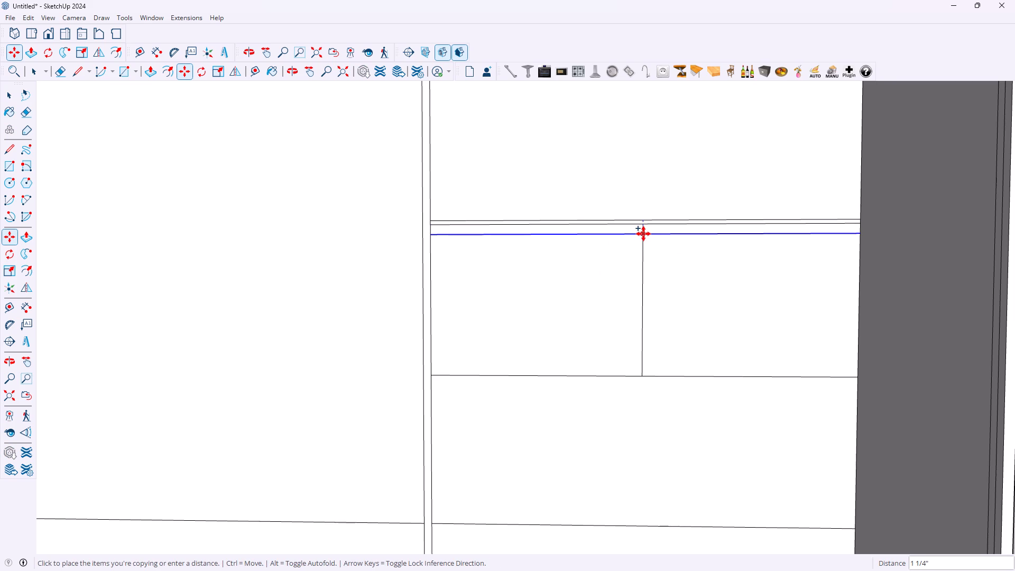
{"action": "type", "text": "18mm"}
{"action": "key", "text": "Return"}
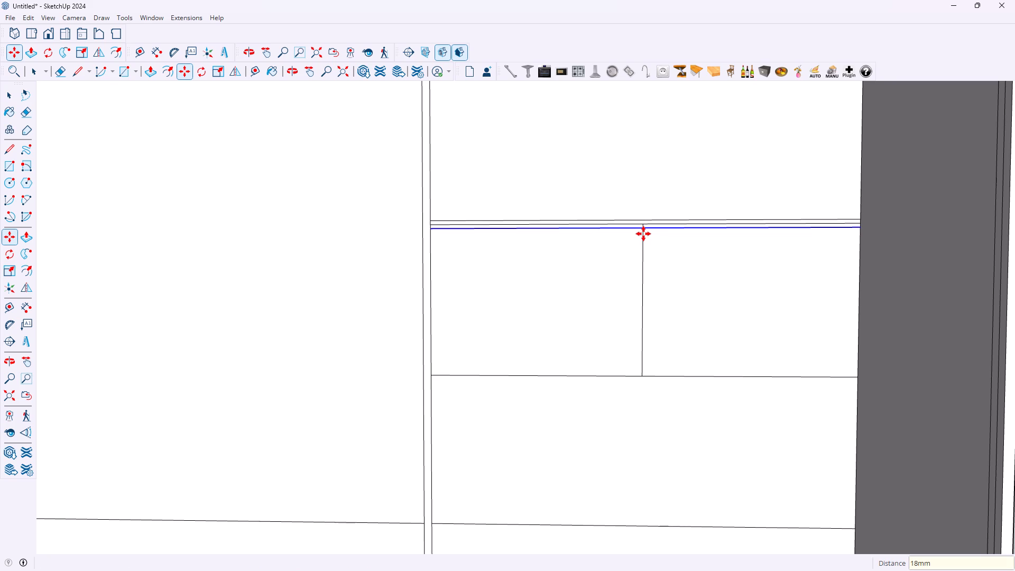
{"action": "key", "text": "space"}
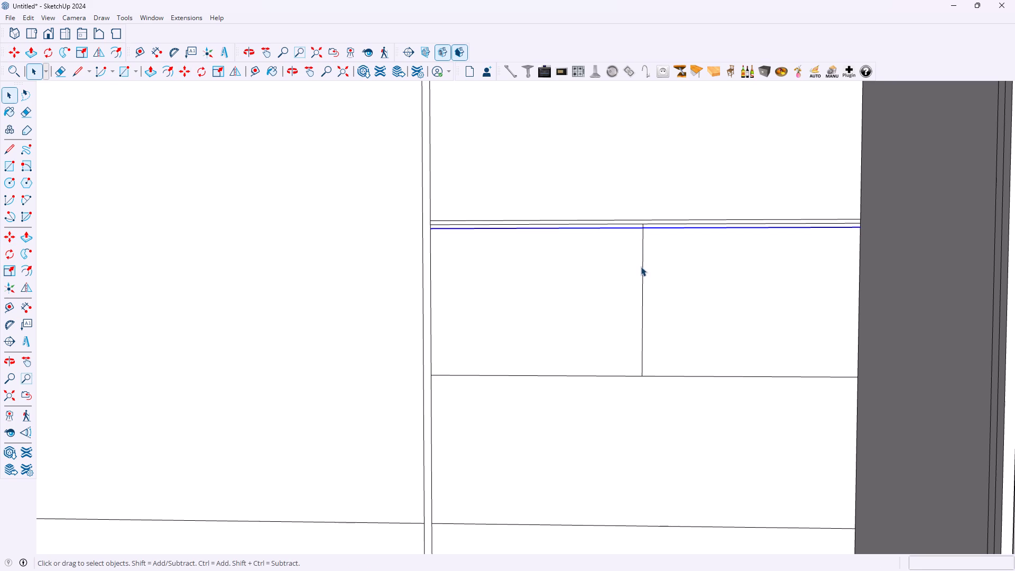
Copy the short vertical divider line 9 mm to the right, and copy that new line 18 mm to the left to mark the divider thickness.
{"action": "left_click", "coordinate": [641, 272]}
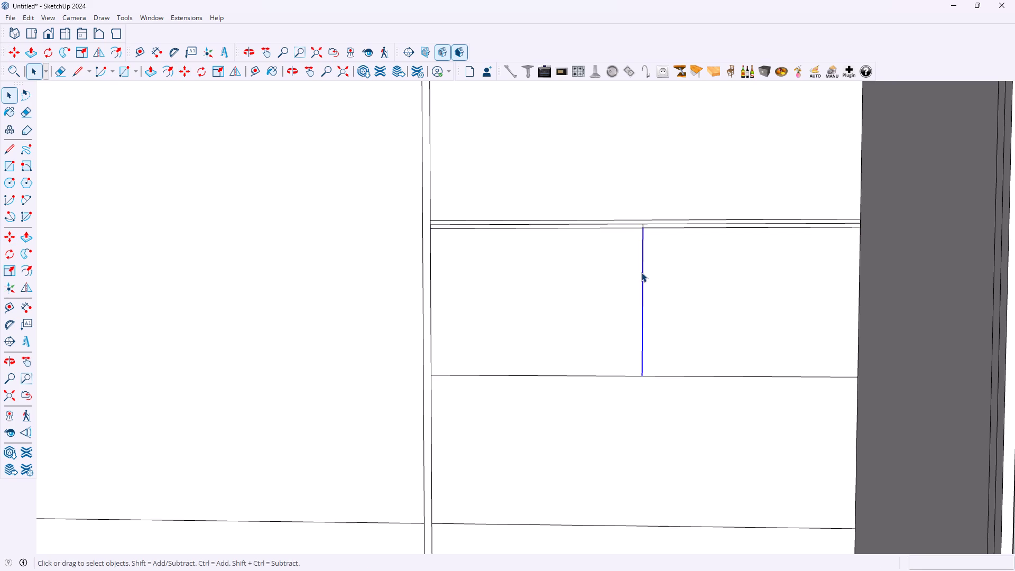
{"action": "key", "text": "m"}
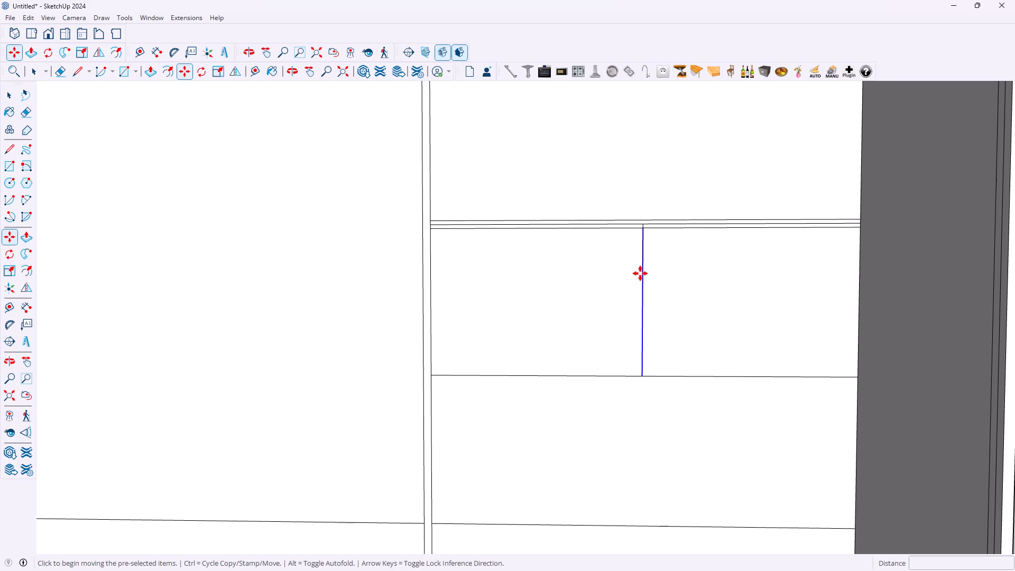
{"action": "left_click", "coordinate": [642, 274]}
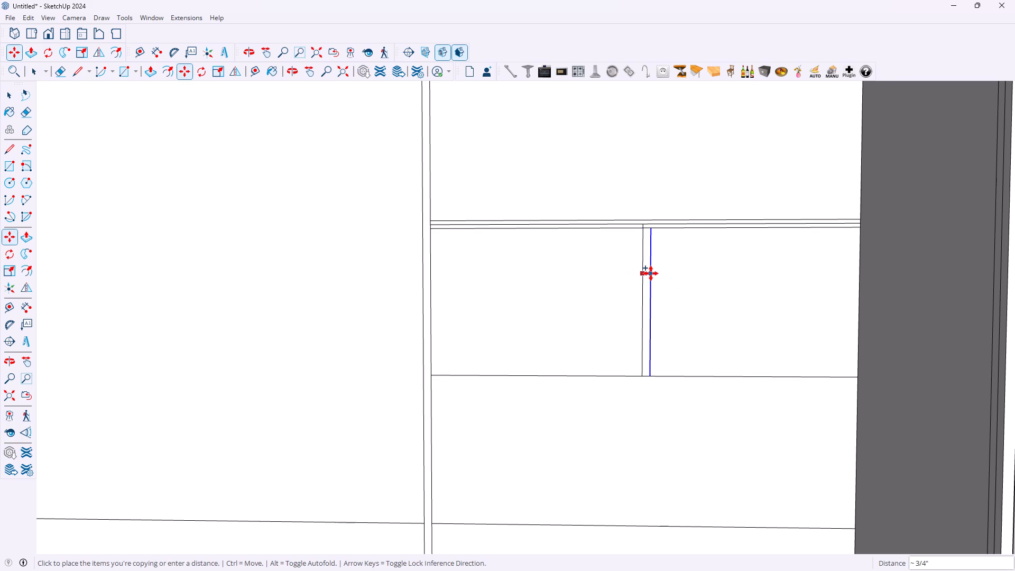
{"action": "type", "text": "9mm"}
{"action": "key", "text": "Return"}
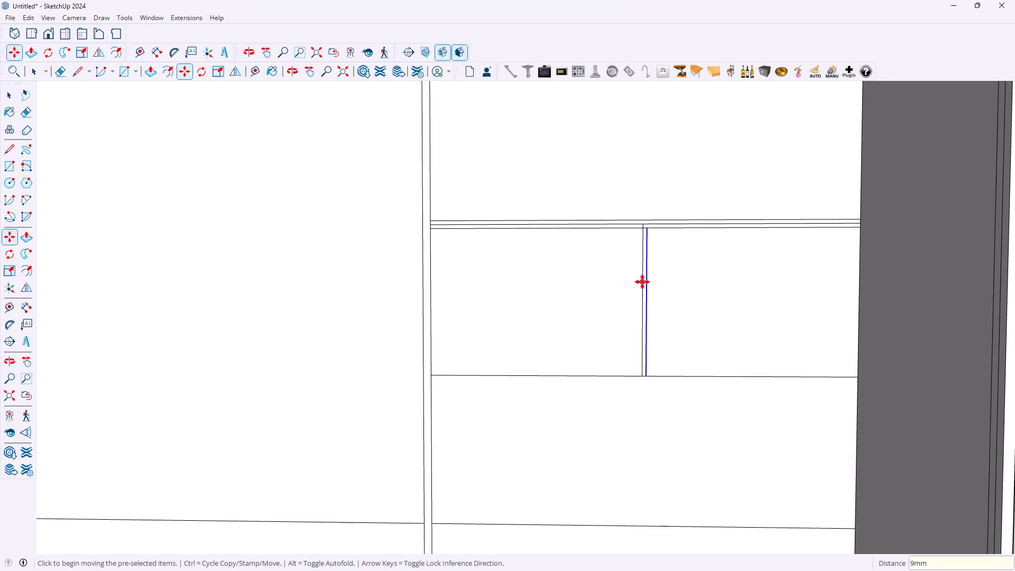
{"action": "left_click", "coordinate": [642, 282]}
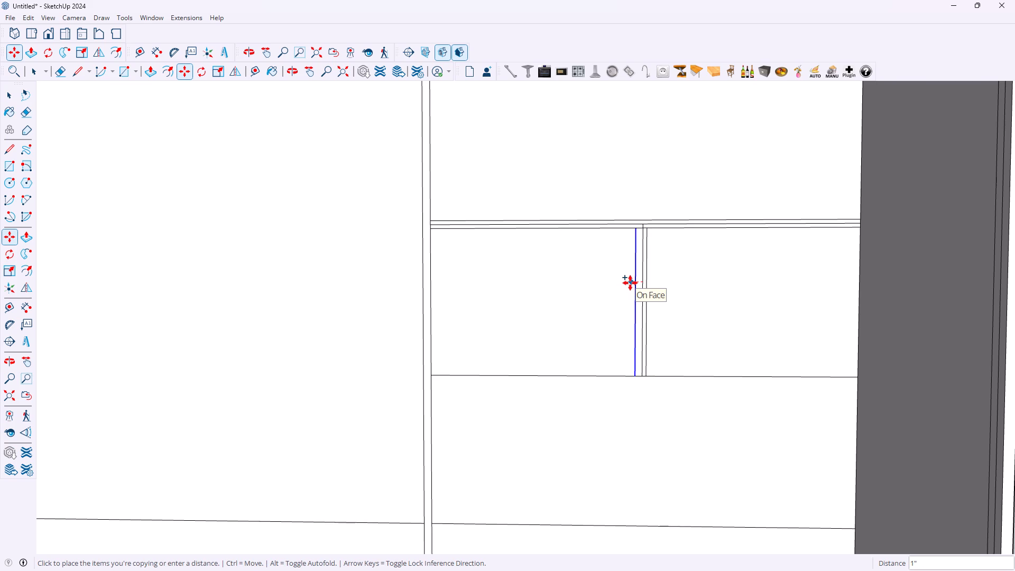
{"action": "key", "text": "9"}
{"action": "key", "text": "BackSpace"}
{"action": "type", "text": "18"}
{"action": "type", "text": "mm"}
{"action": "key", "text": "Return"}
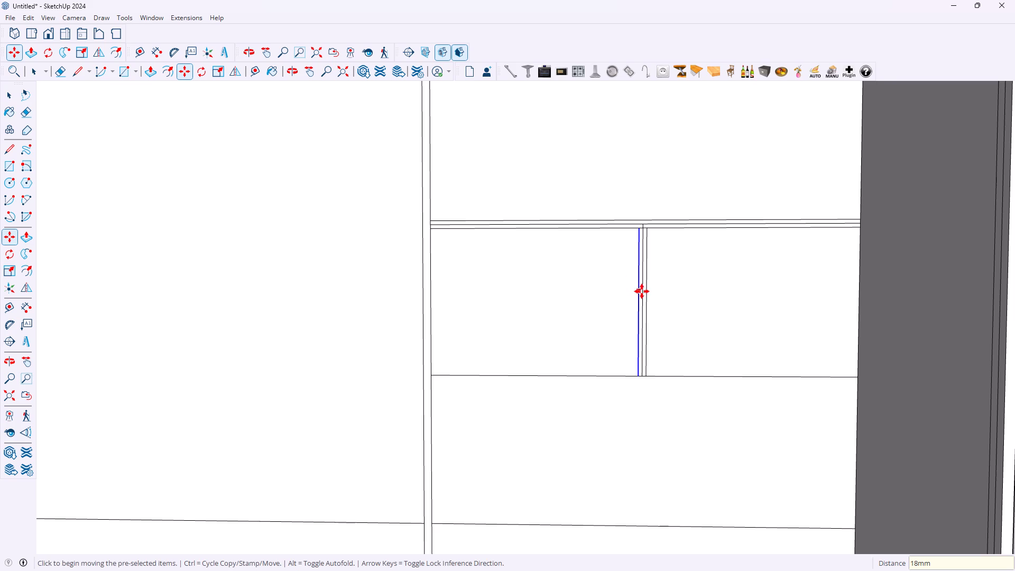
{"action": "key", "text": "space"}
Erase the original centre lines inside the upper shelf and the vertical divider, including the short stub where they meet.
{"action": "scroll", "coordinate": [657, 242], "scroll_direction": "up", "scroll_amount": 7}
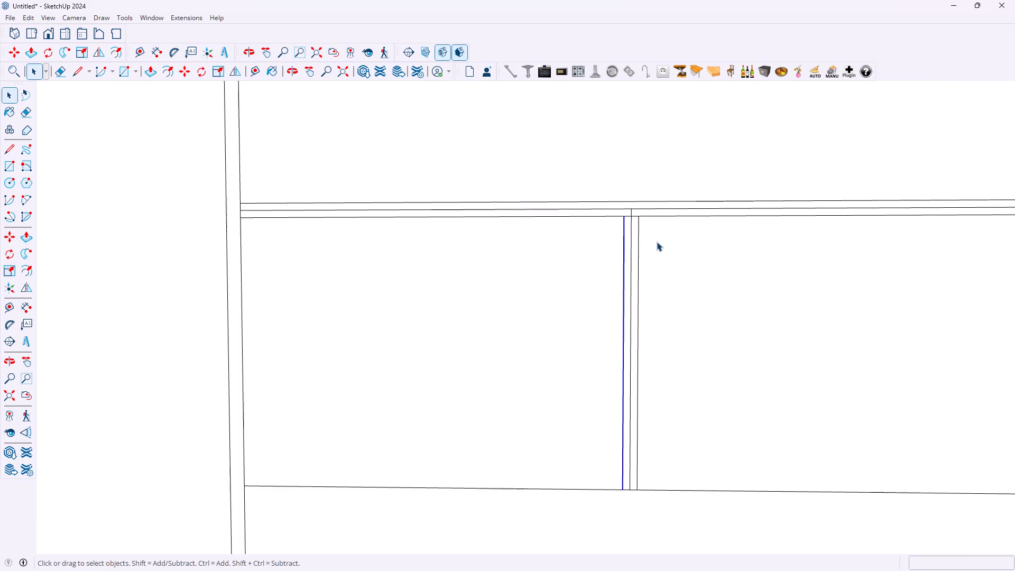
{"action": "scroll", "coordinate": [657, 242], "scroll_direction": "up", "scroll_amount": 1}
{"action": "key", "text": "e"}
{"action": "left_click", "coordinate": [625, 206]}
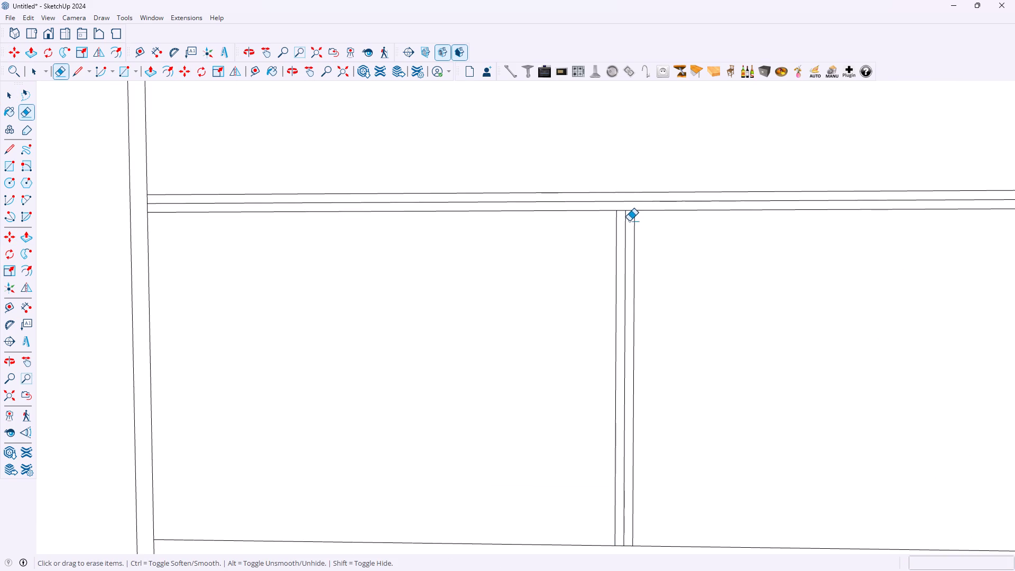
{"action": "left_click", "coordinate": [625, 224]}
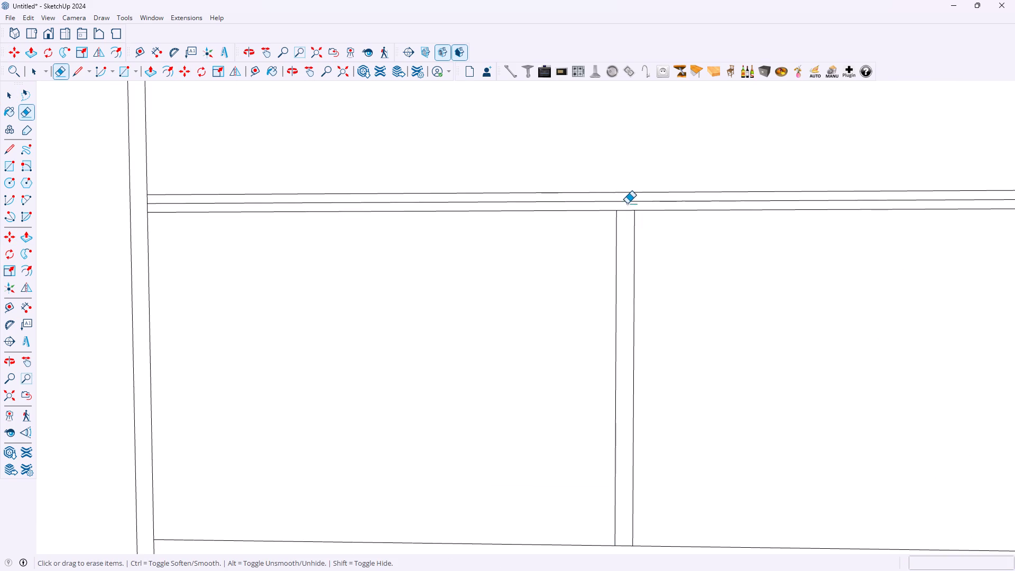
{"action": "left_click", "coordinate": [628, 201]}
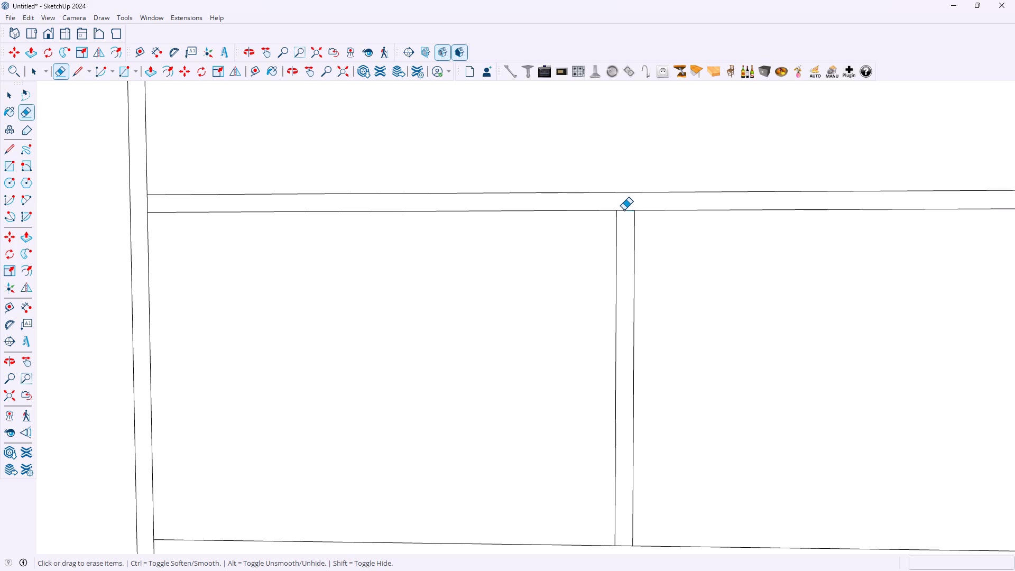
Copy the three segments of the upper right bay's lower shelf line 9 mm up.
{"action": "scroll", "coordinate": [625, 210], "scroll_direction": "down", "scroll_amount": 2}
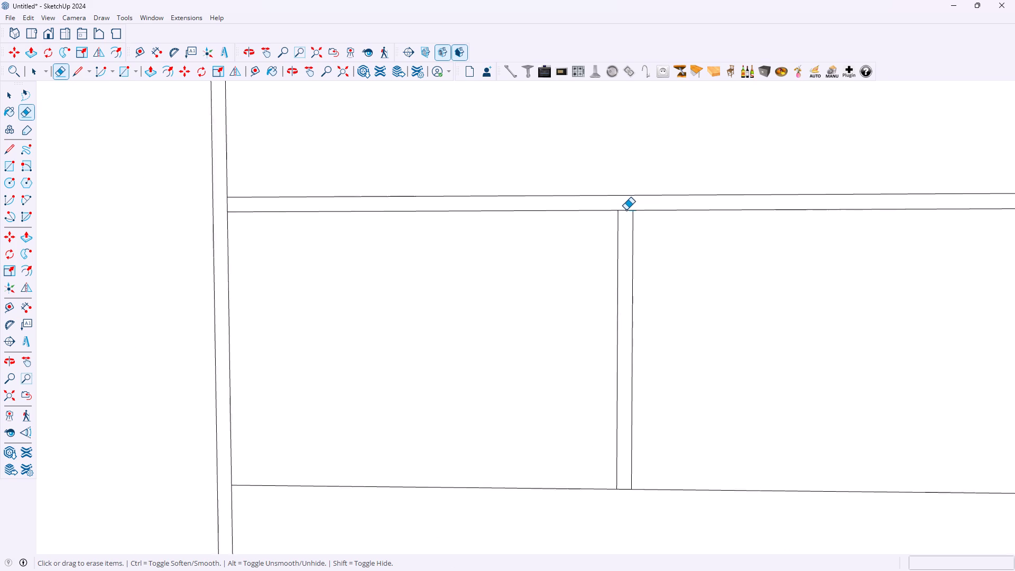
{"action": "scroll", "coordinate": [626, 210], "scroll_direction": "down", "scroll_amount": 11}
{"action": "scroll", "coordinate": [633, 286], "scroll_direction": "up", "scroll_amount": 5}
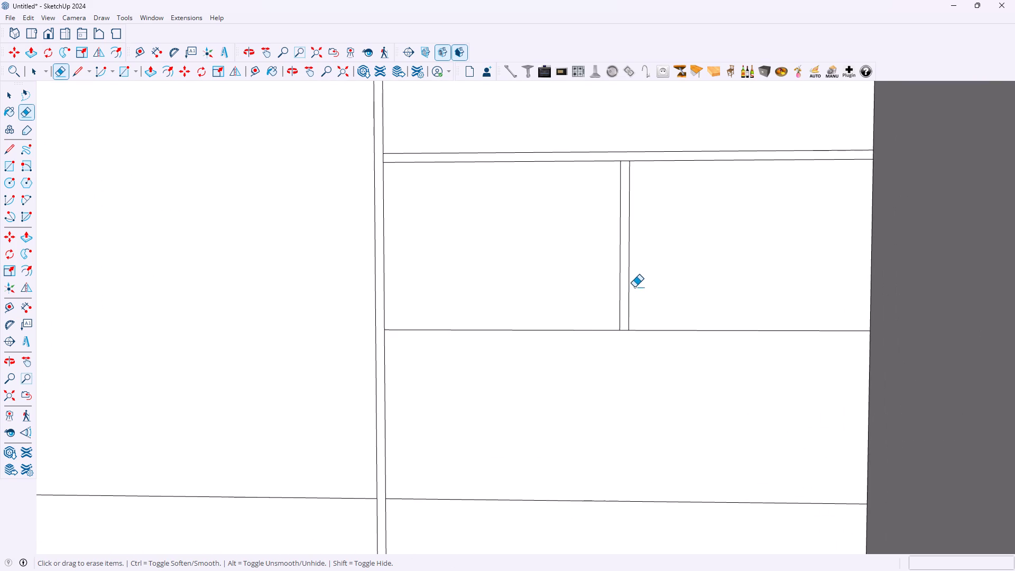
{"action": "scroll", "coordinate": [635, 283], "scroll_direction": "down", "scroll_amount": 6}
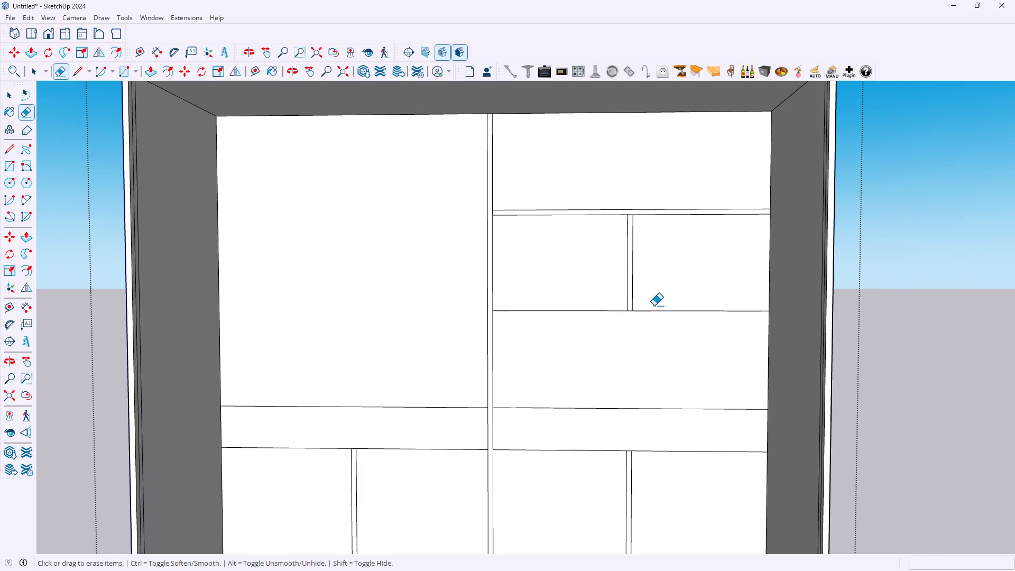
{"action": "scroll", "coordinate": [656, 303], "scroll_direction": "up", "scroll_amount": 1}
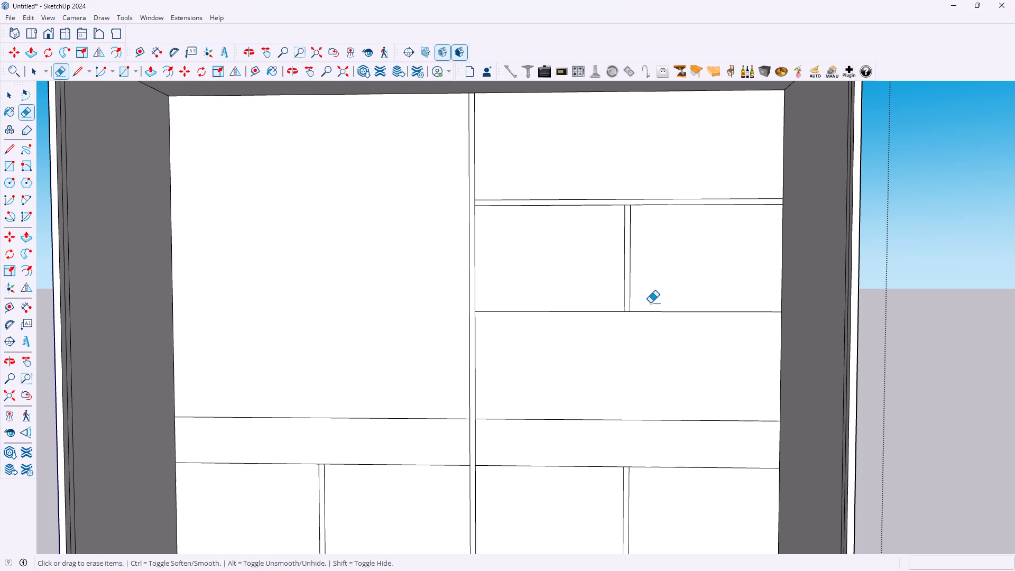
{"action": "scroll", "coordinate": [645, 301], "scroll_direction": "up", "scroll_amount": 5}
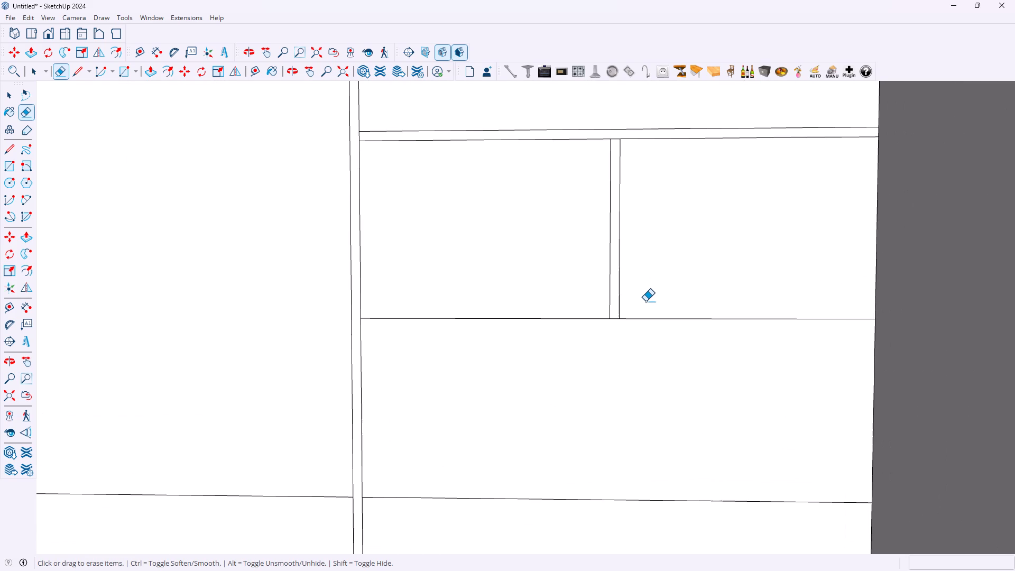
{"action": "key", "text": "space"}
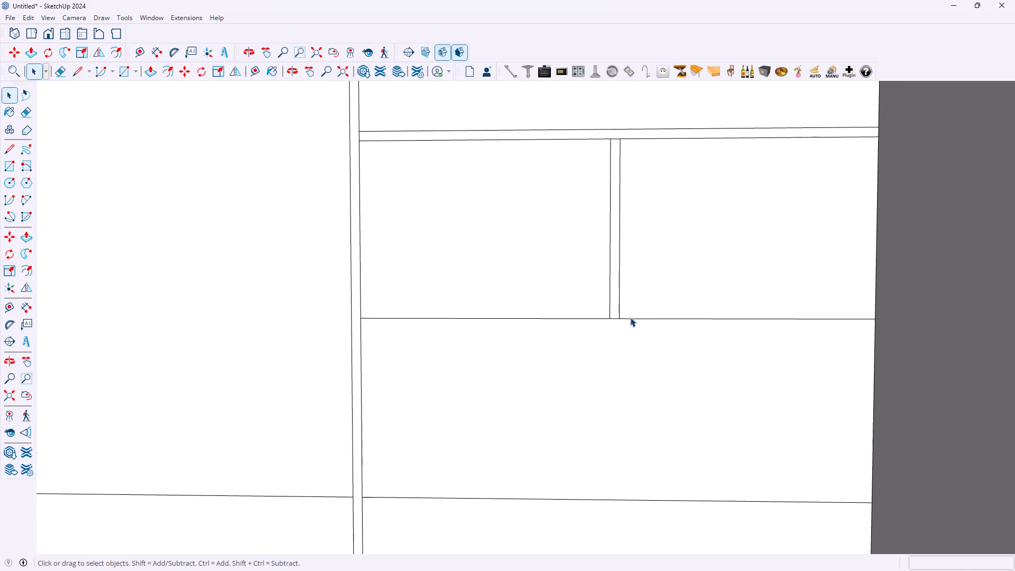
{"action": "left_click", "coordinate": [630, 317]}
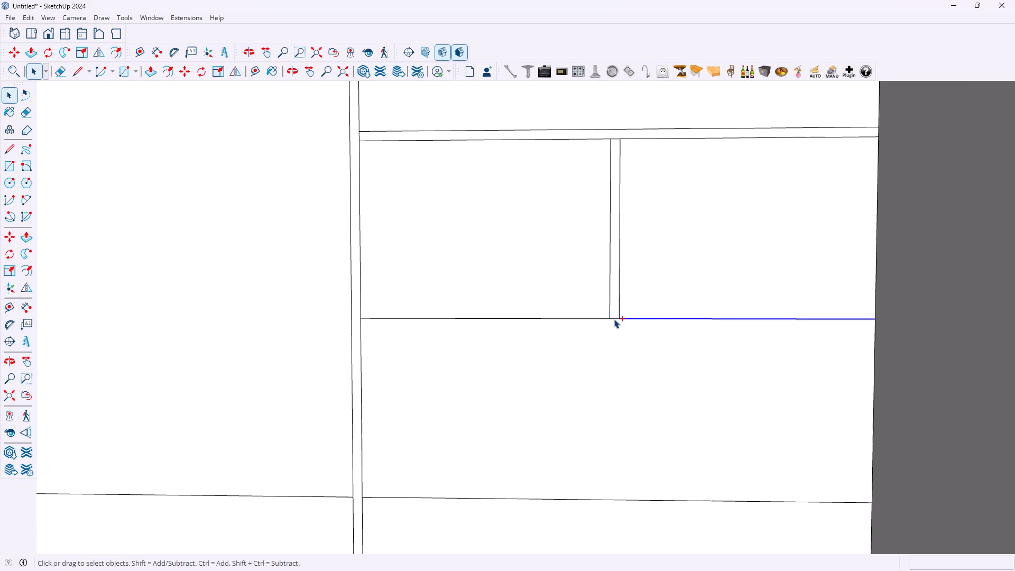
{"action": "left_click", "coordinate": [614, 318], "text": "ctrl"}
{"action": "left_click", "coordinate": [590, 318], "text": "ctrl"}
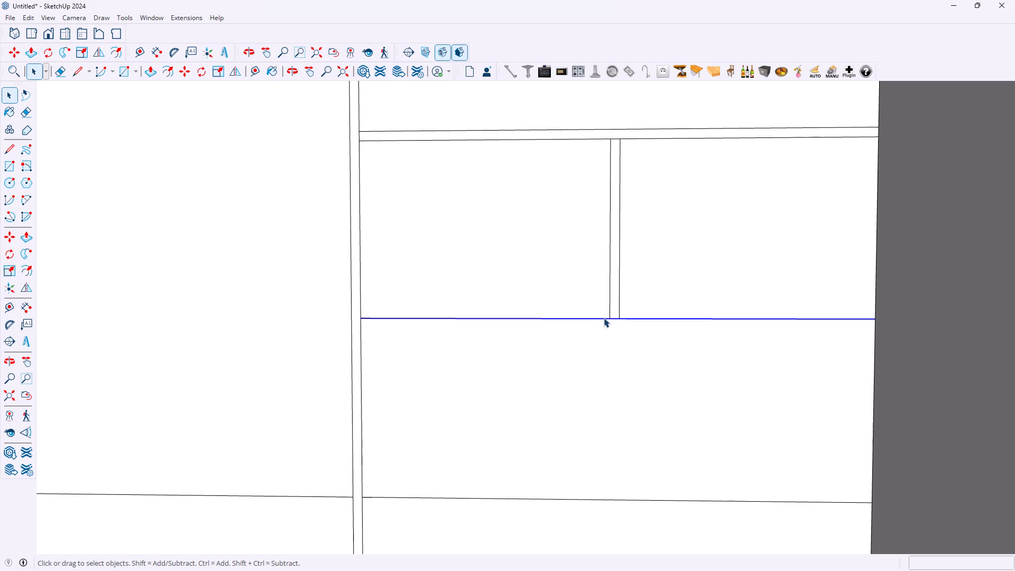
{"action": "key", "text": "m"}
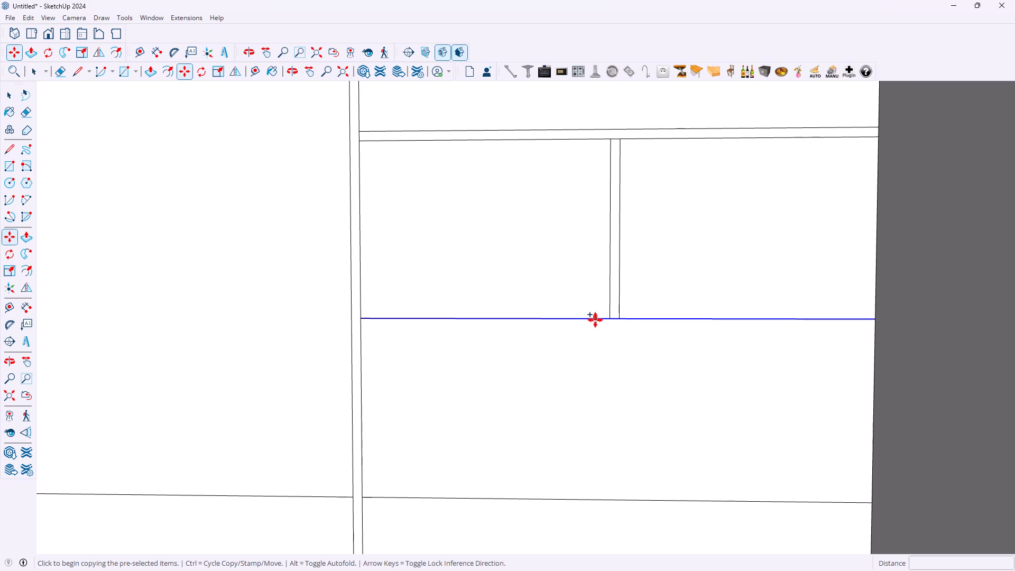
{"action": "left_click", "coordinate": [595, 320]}
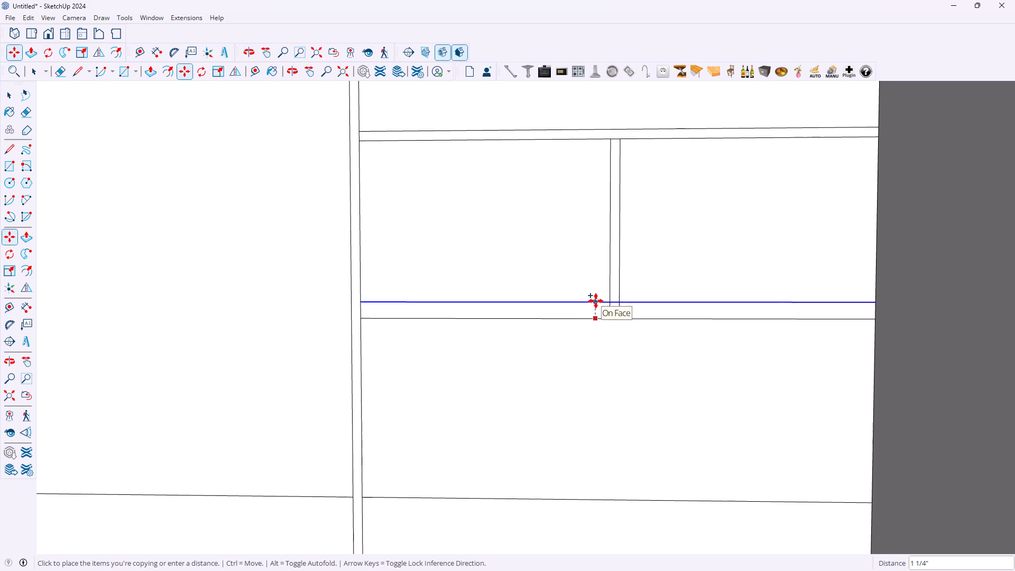
{"action": "type", "text": "9mm"}
{"action": "key", "text": "Return"}
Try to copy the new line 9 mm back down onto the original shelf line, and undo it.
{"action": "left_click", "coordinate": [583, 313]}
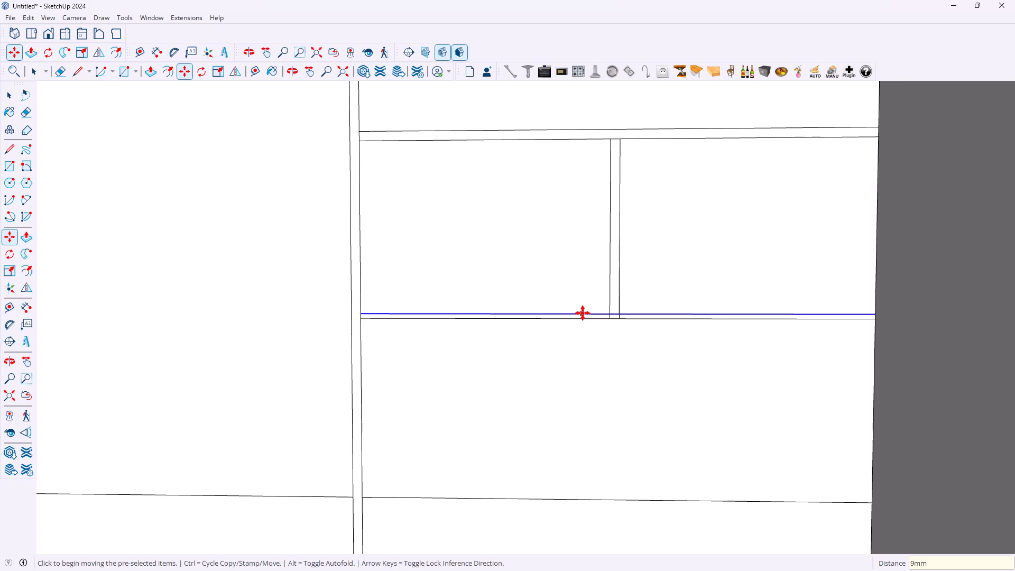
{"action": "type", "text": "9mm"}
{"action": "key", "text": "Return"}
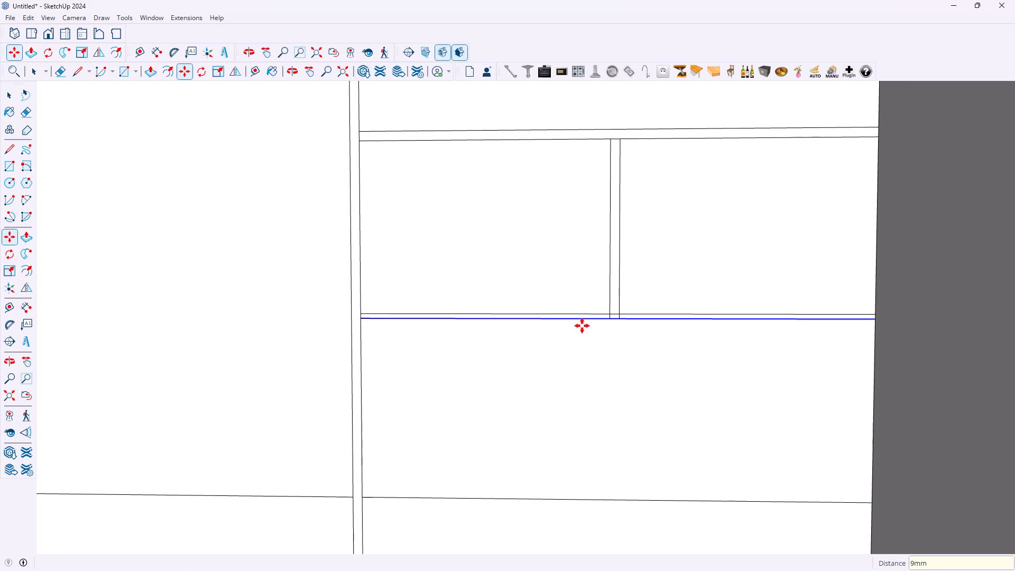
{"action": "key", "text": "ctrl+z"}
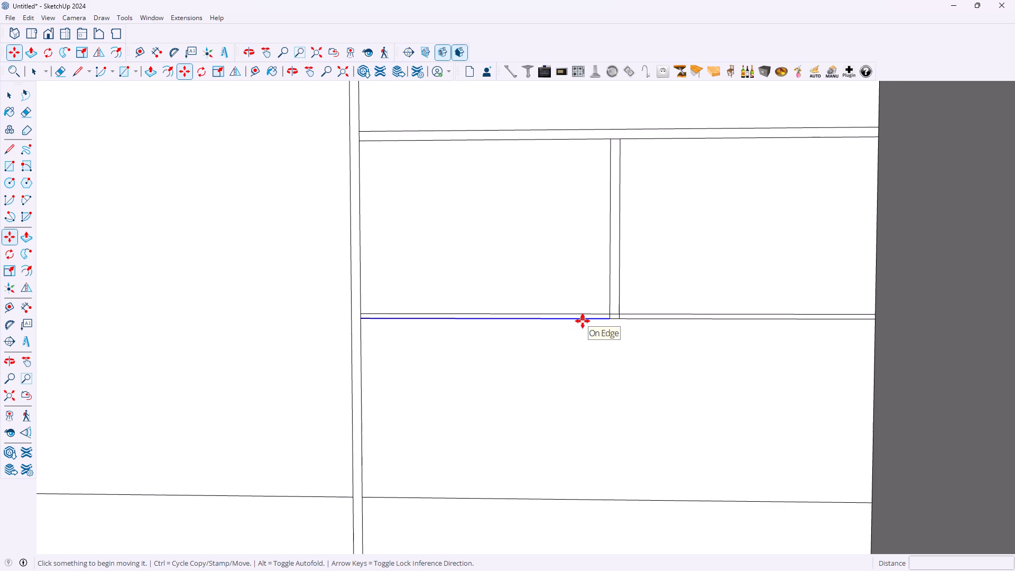
Copy all segments of the original lower shelf line in the upper right bay 9 mm down.
{"action": "key", "text": "space"}
{"action": "left_click", "coordinate": [585, 318]}
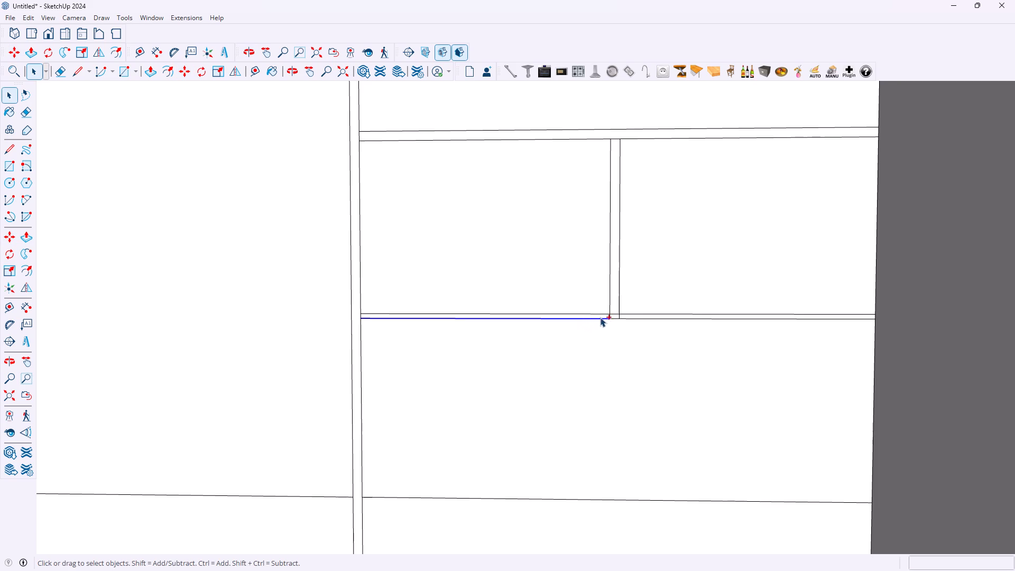
{"action": "left_click", "coordinate": [613, 317], "text": "ctrl"}
{"action": "left_click", "coordinate": [633, 317], "text": "ctrl"}
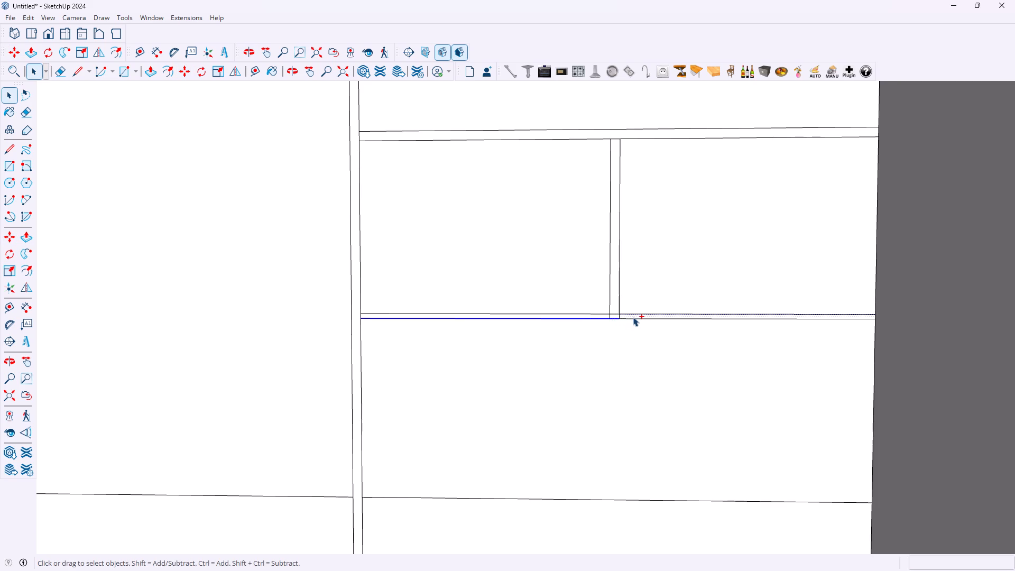
{"action": "left_click", "coordinate": [632, 317], "text": "shift"}
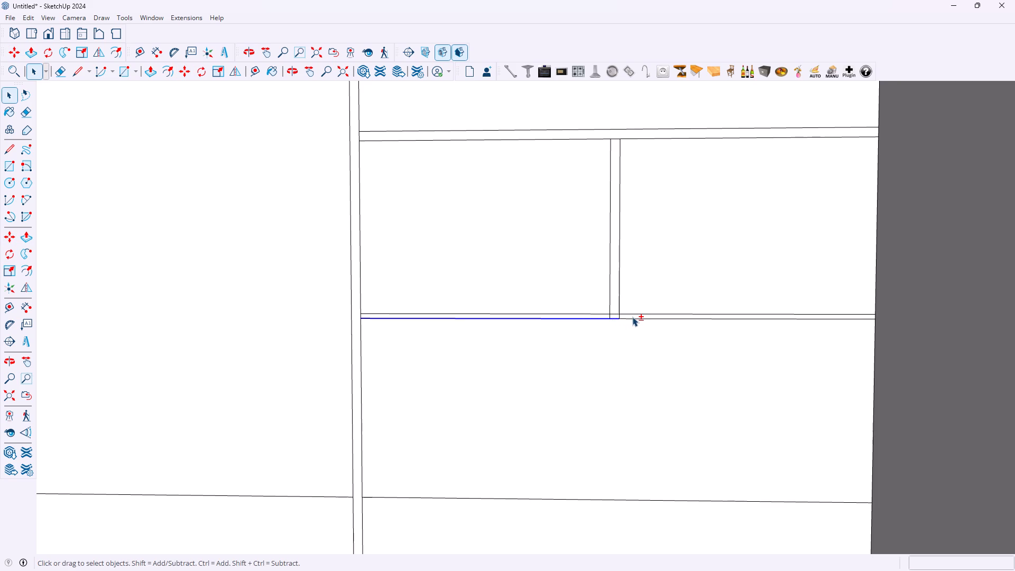
{"action": "left_click", "coordinate": [632, 318], "text": "shift"}
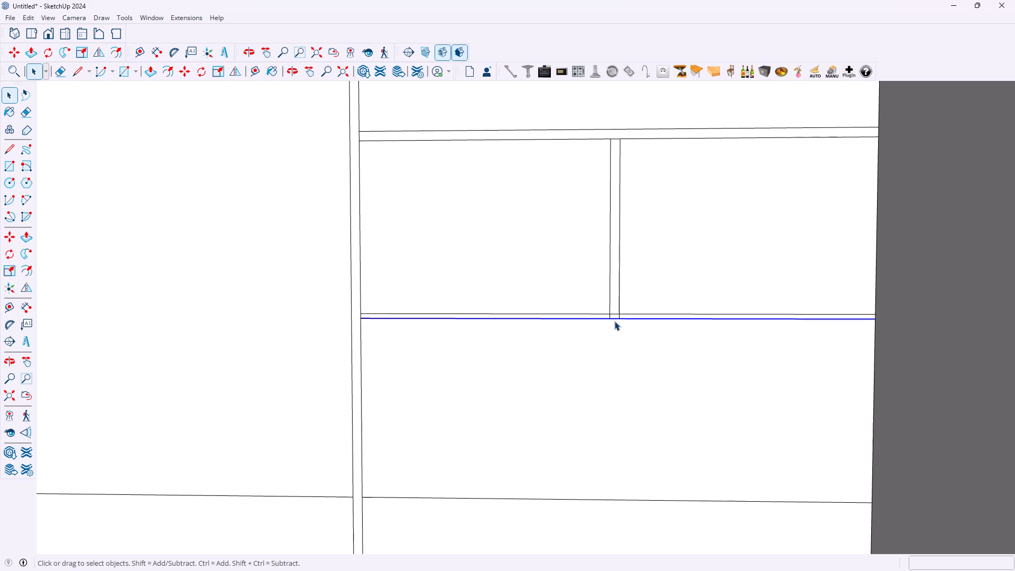
{"action": "key", "text": "m"}
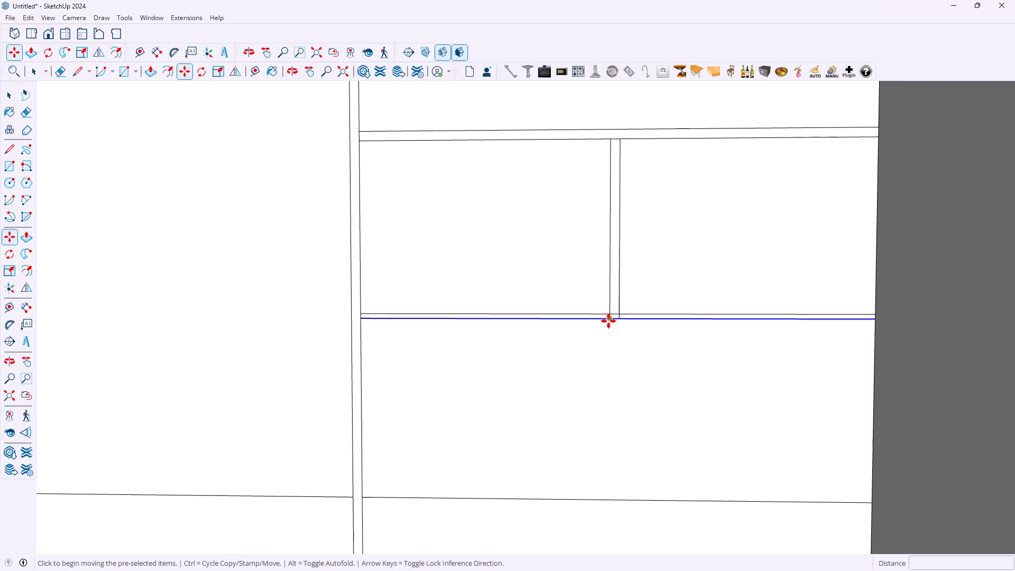
{"action": "left_click", "coordinate": [608, 321]}
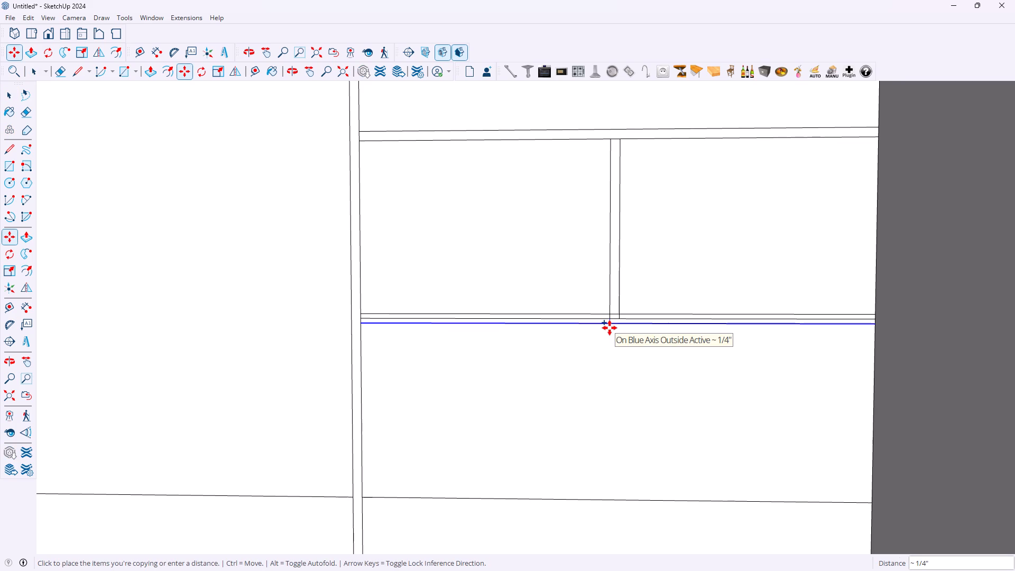
{"action": "type", "text": "9mm"}
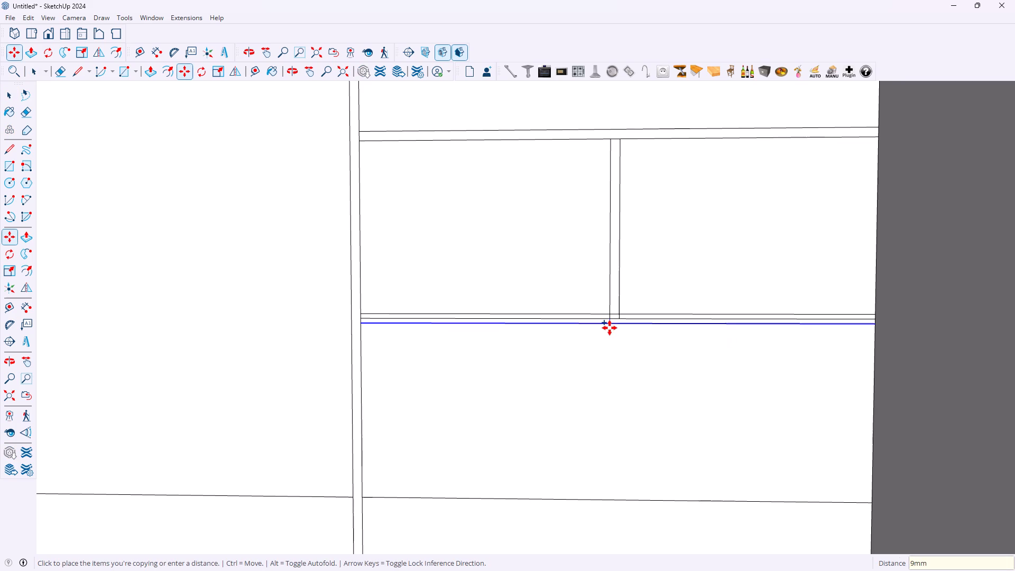
{"action": "key", "text": "Return"}
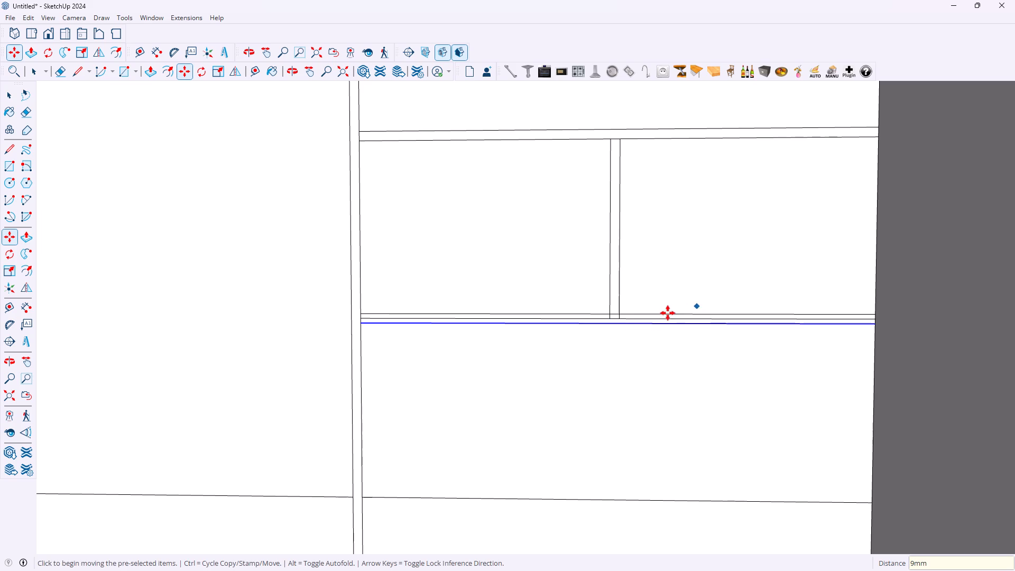
Erase the original centre line inside the upper right bay's lower shelf and the divider stubs that run into the shelf thickness.
{"action": "key", "text": "space"}
{"action": "scroll", "coordinate": [629, 323], "scroll_direction": "up", "scroll_amount": 10}
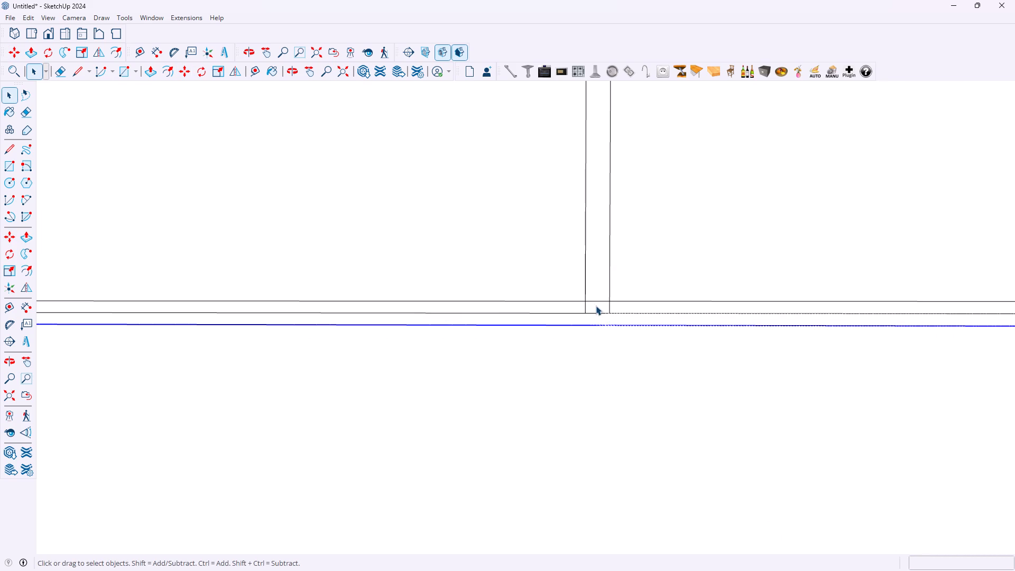
{"action": "key", "text": "e"}
{"action": "left_click_drag", "start_coordinate": [600, 295], "coordinate": [600, 306]}
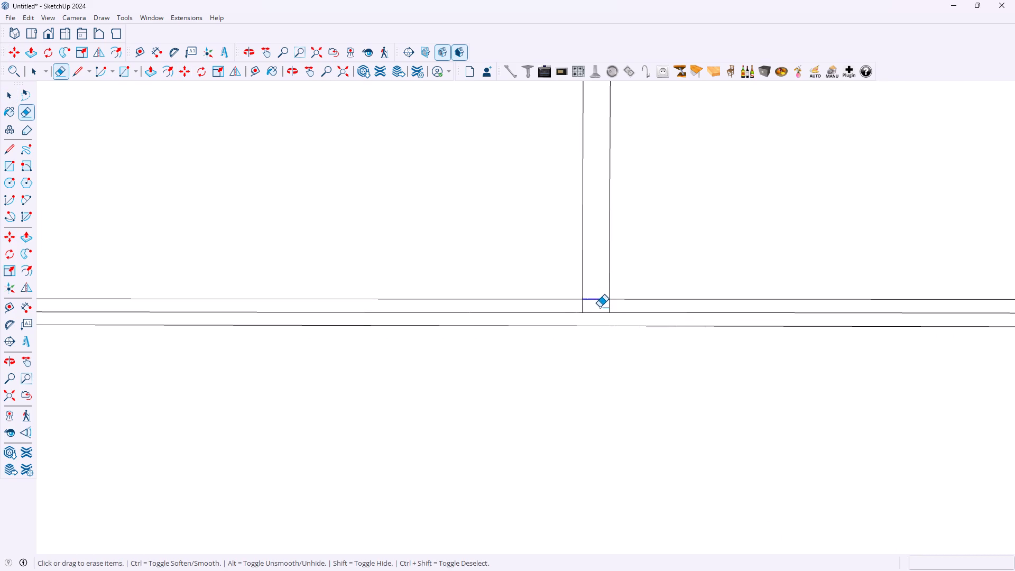
{"action": "key", "text": "ctrl+z"}
{"action": "left_click_drag", "start_coordinate": [577, 306], "coordinate": [583, 309]}
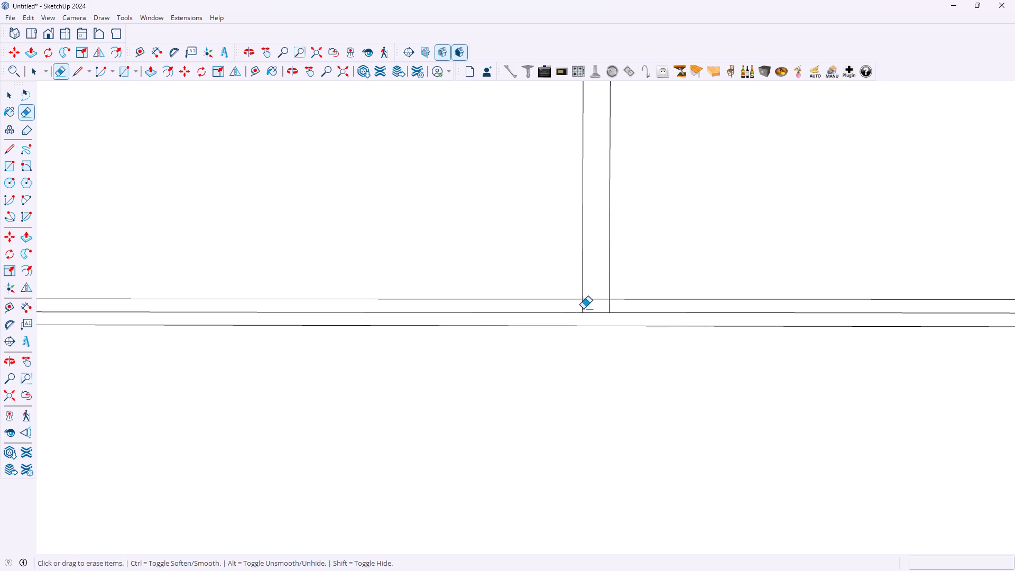
{"action": "left_click_drag", "start_coordinate": [583, 309], "coordinate": [607, 309]}
{"action": "left_click_drag", "start_coordinate": [596, 309], "coordinate": [625, 306]}
{"action": "left_click_drag", "start_coordinate": [588, 309], "coordinate": [587, 315]}
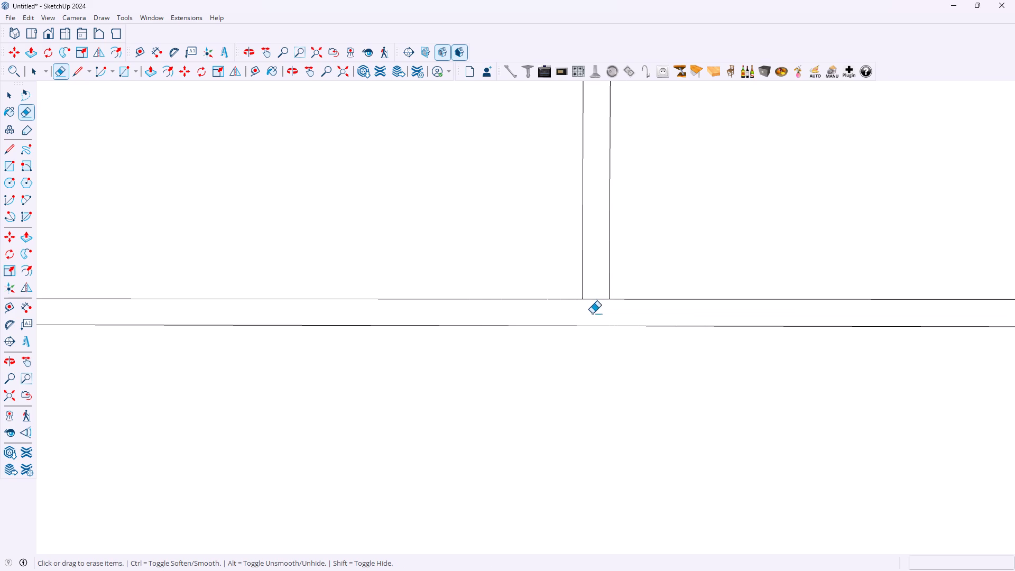
Push/Pull the large upper left bay's back face forward about 1' 8 1/2" to the cabinet's front edge.
{"action": "scroll", "coordinate": [597, 307], "scroll_direction": "down", "scroll_amount": 13}
{"action": "scroll", "coordinate": [647, 288], "scroll_direction": "up", "scroll_amount": 1}
{"action": "scroll", "coordinate": [647, 288], "scroll_direction": "down", "scroll_amount": 7}
{"action": "scroll", "coordinate": [687, 303], "scroll_direction": "down", "scroll_amount": 3}
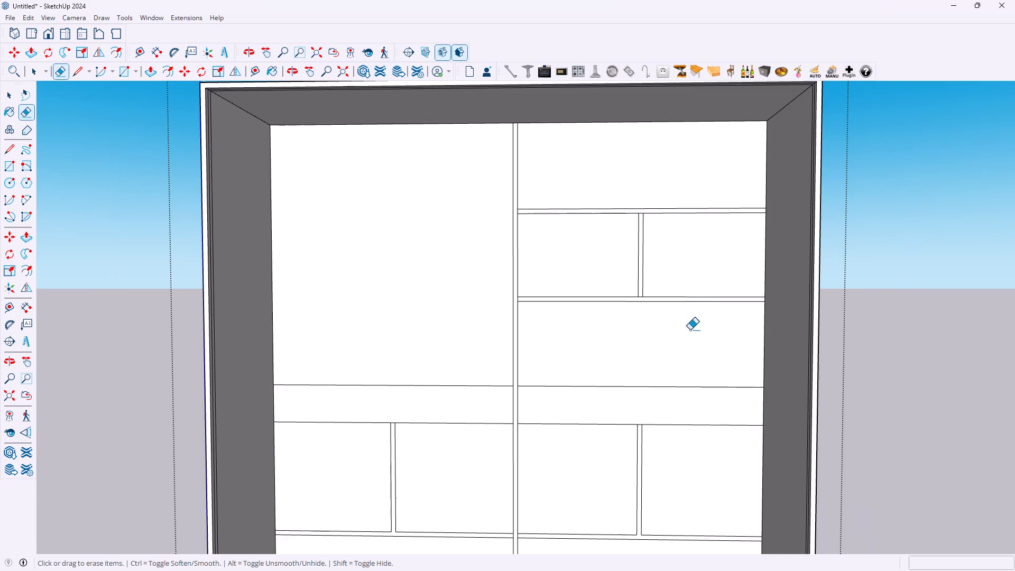
{"action": "scroll", "coordinate": [689, 343], "scroll_direction": "up", "scroll_amount": 3}
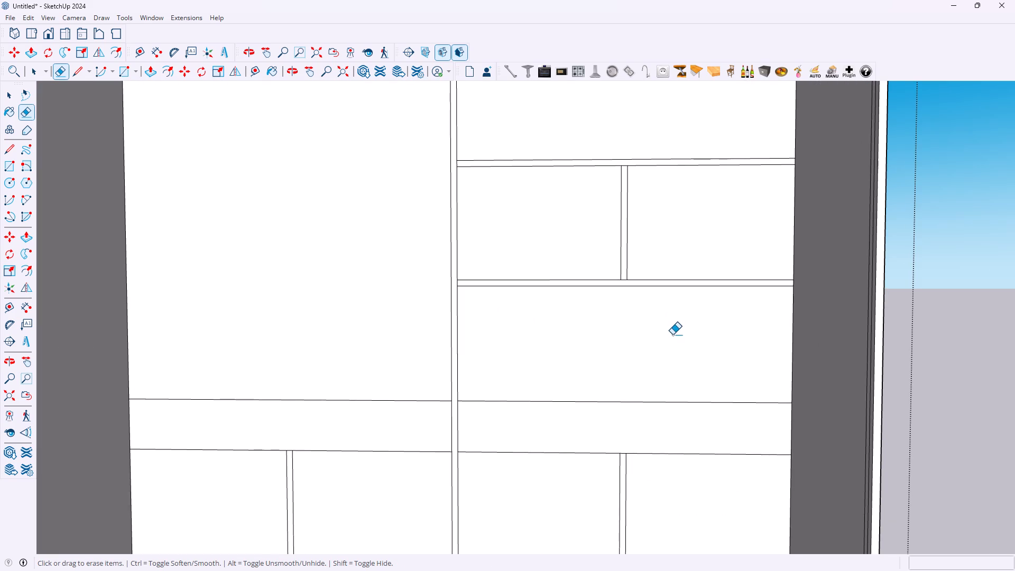
{"action": "scroll", "coordinate": [739, 316], "scroll_direction": "down", "scroll_amount": 6}
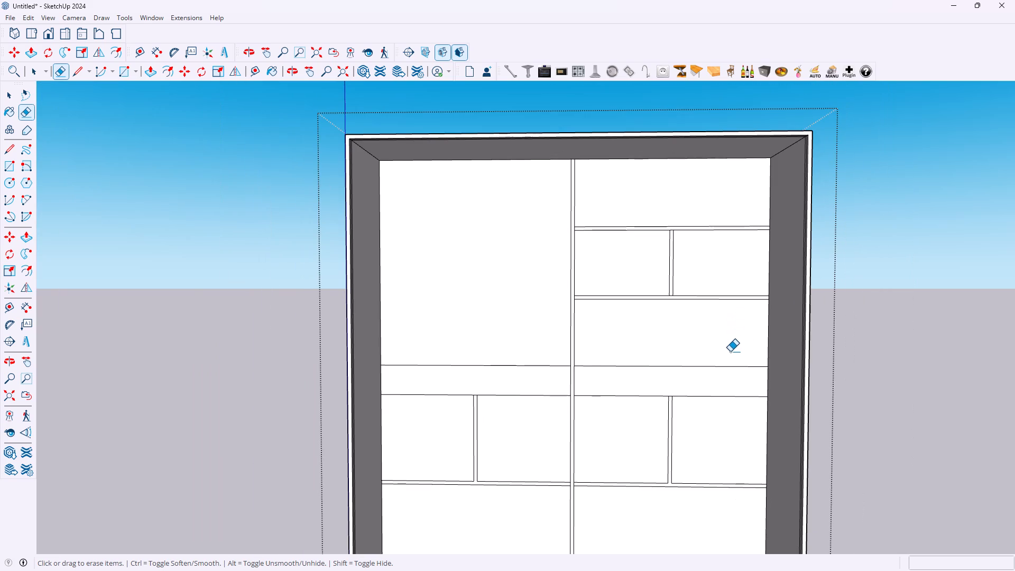
{"action": "scroll", "coordinate": [713, 343], "scroll_direction": "down", "scroll_amount": 2}
{"action": "scroll", "coordinate": [719, 335], "scroll_direction": "up", "scroll_amount": 2}
{"action": "key", "text": "space"}
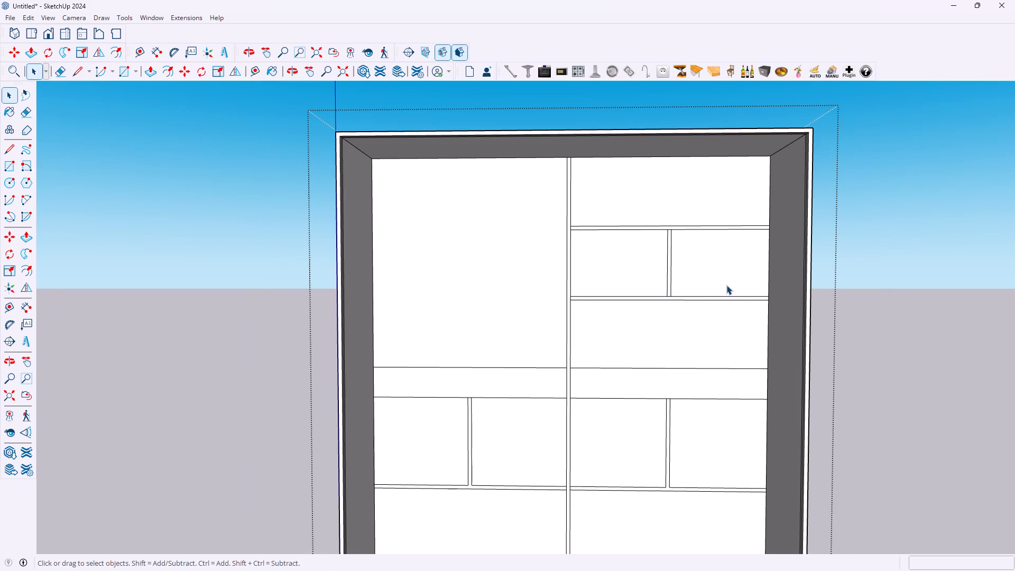
{"action": "scroll", "coordinate": [728, 286], "scroll_direction": "down", "scroll_amount": 2}
{"action": "scroll", "coordinate": [698, 293], "scroll_direction": "up", "scroll_amount": 2}
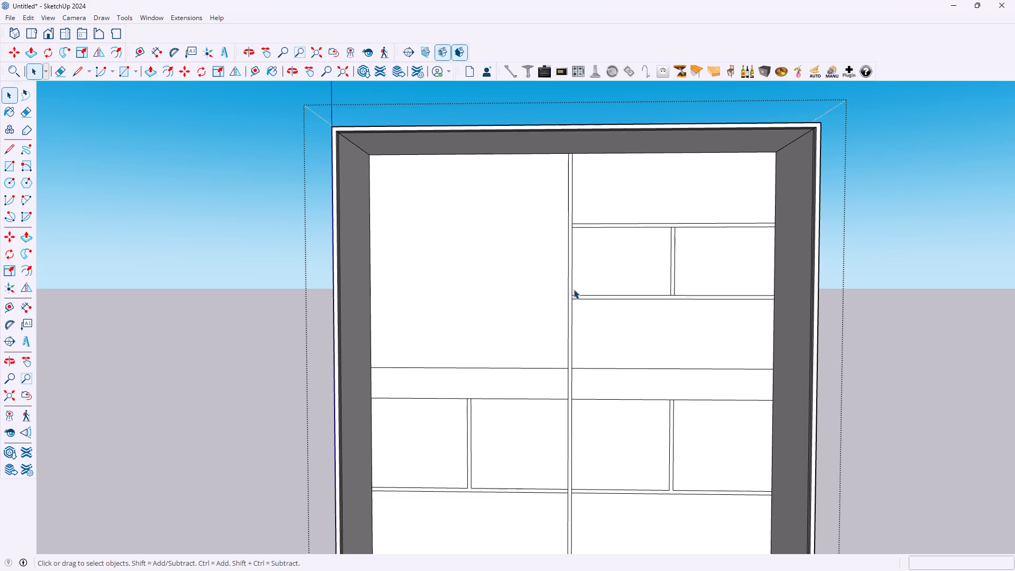
{"action": "key", "text": "p"}
{"action": "left_click", "coordinate": [493, 290]}
{"action": "scroll", "coordinate": [382, 321], "scroll_direction": "up", "scroll_amount": 5}
{"action": "scroll", "coordinate": [335, 323], "scroll_direction": "up", "scroll_amount": 14}
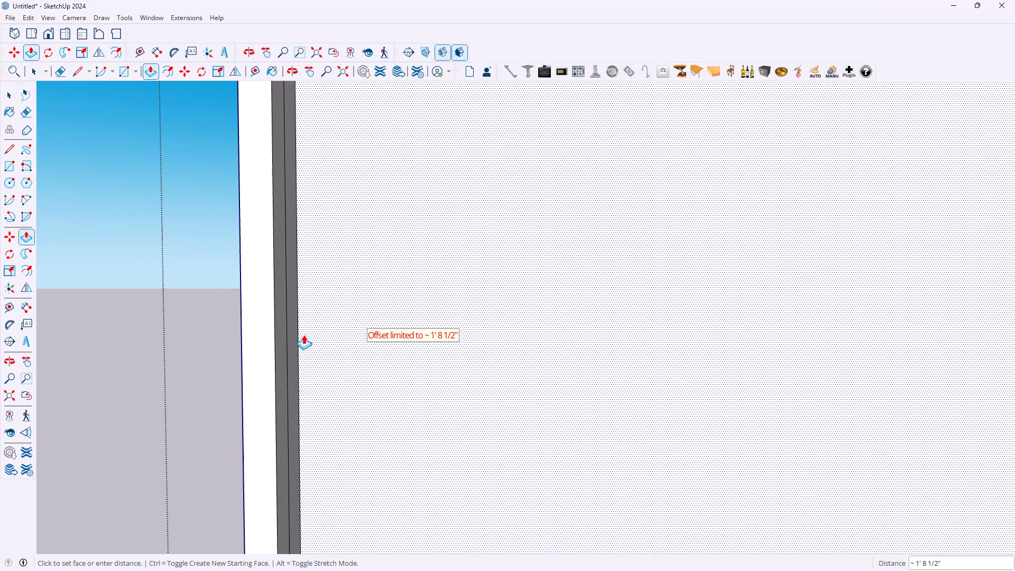
{"action": "left_click", "coordinate": [300, 337]}
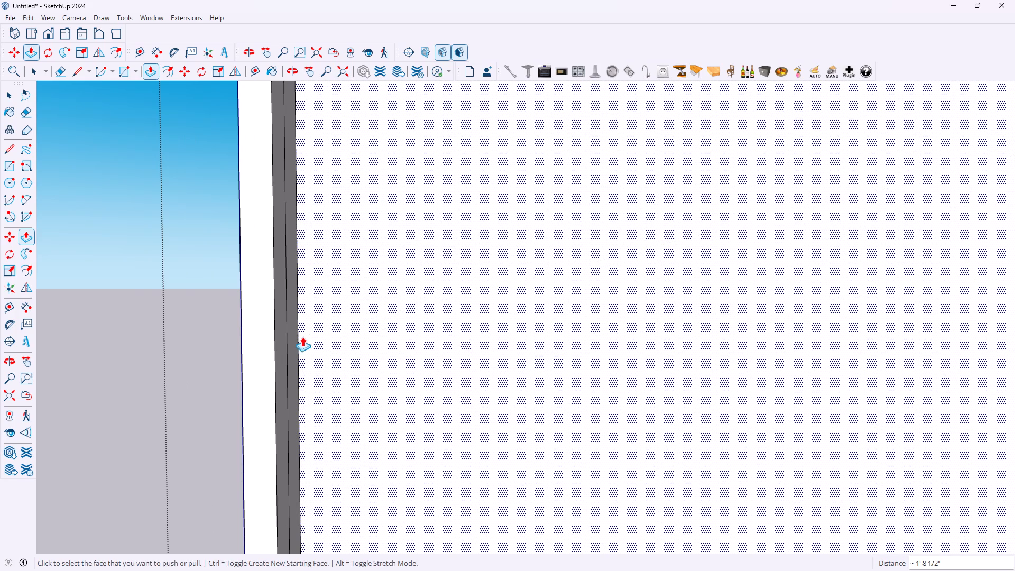
Pull the topmost compartment face of the upper right bay forward by the same distance.
{"action": "scroll", "coordinate": [393, 319], "scroll_direction": "down", "scroll_amount": 12}
{"action": "scroll", "coordinate": [775, 303], "scroll_direction": "up", "scroll_amount": 1}
{"action": "scroll", "coordinate": [776, 303], "scroll_direction": "down", "scroll_amount": 12}
{"action": "scroll", "coordinate": [819, 296], "scroll_direction": "up", "scroll_amount": 1}
{"action": "scroll", "coordinate": [820, 296], "scroll_direction": "down", "scroll_amount": 3}
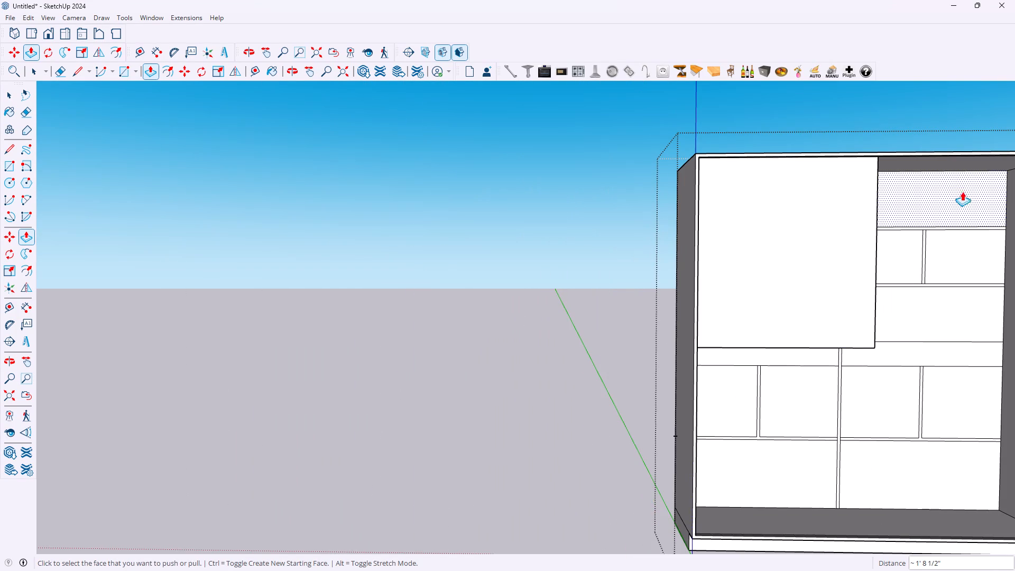
{"action": "double_click", "coordinate": [958, 187]}
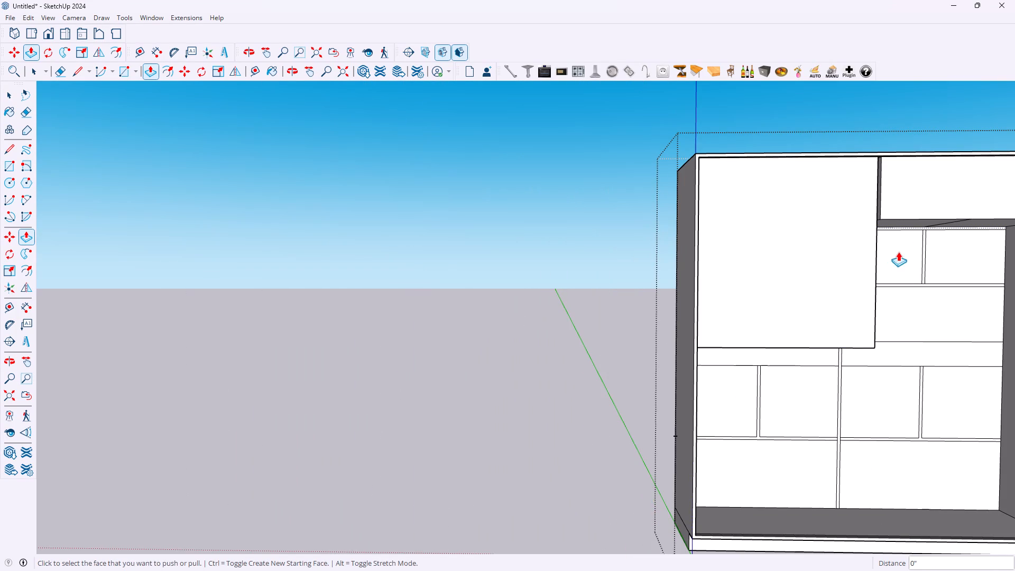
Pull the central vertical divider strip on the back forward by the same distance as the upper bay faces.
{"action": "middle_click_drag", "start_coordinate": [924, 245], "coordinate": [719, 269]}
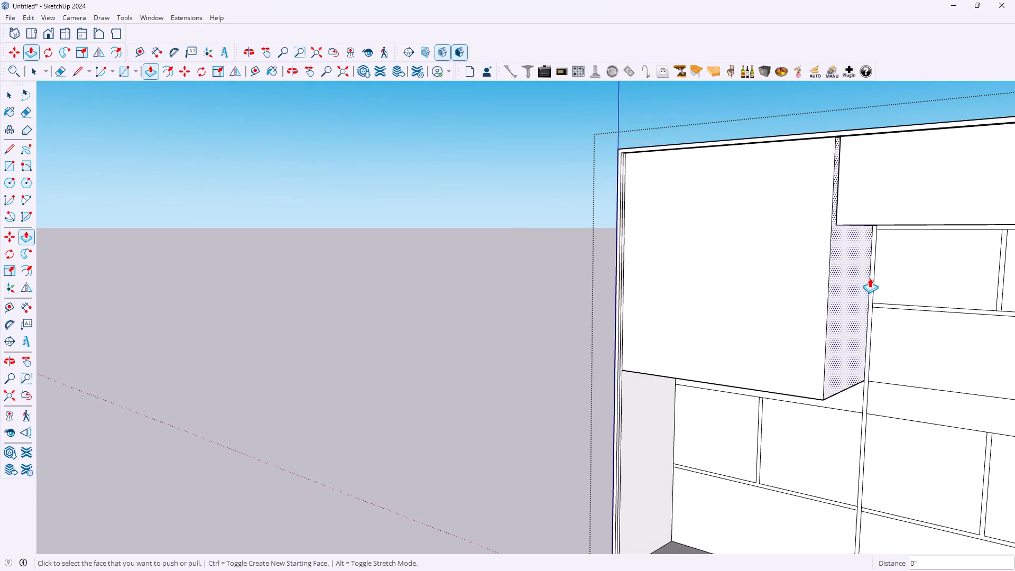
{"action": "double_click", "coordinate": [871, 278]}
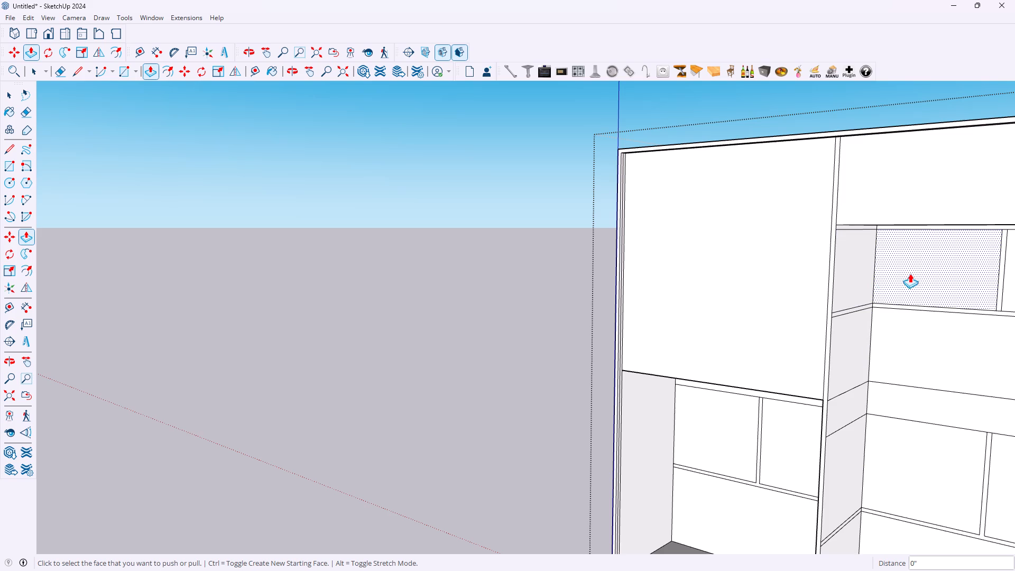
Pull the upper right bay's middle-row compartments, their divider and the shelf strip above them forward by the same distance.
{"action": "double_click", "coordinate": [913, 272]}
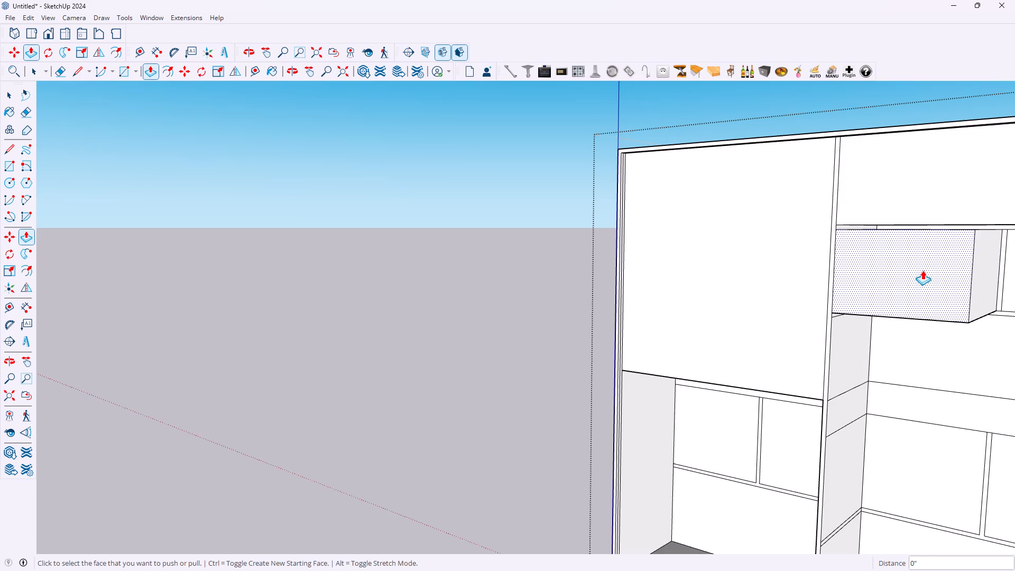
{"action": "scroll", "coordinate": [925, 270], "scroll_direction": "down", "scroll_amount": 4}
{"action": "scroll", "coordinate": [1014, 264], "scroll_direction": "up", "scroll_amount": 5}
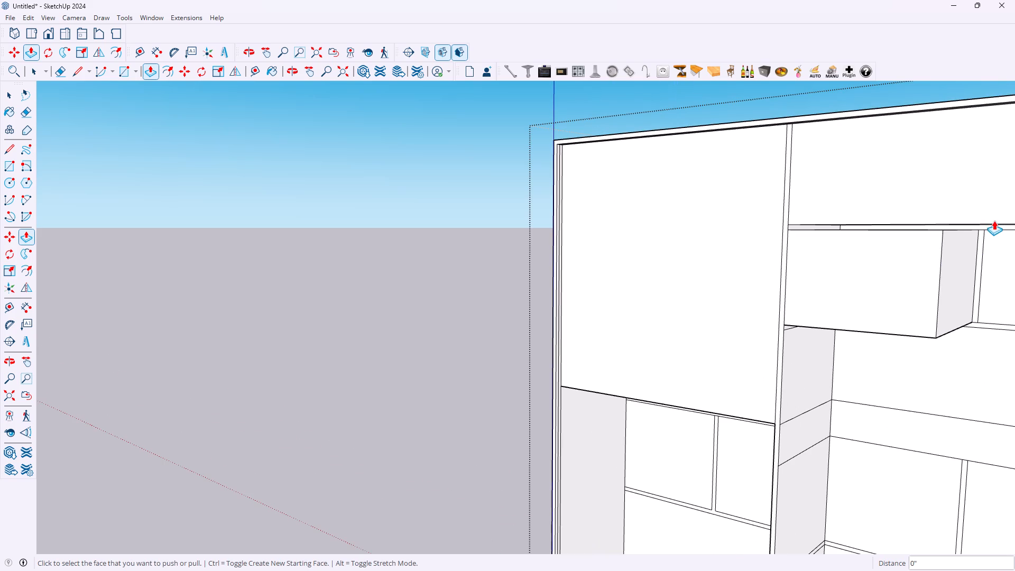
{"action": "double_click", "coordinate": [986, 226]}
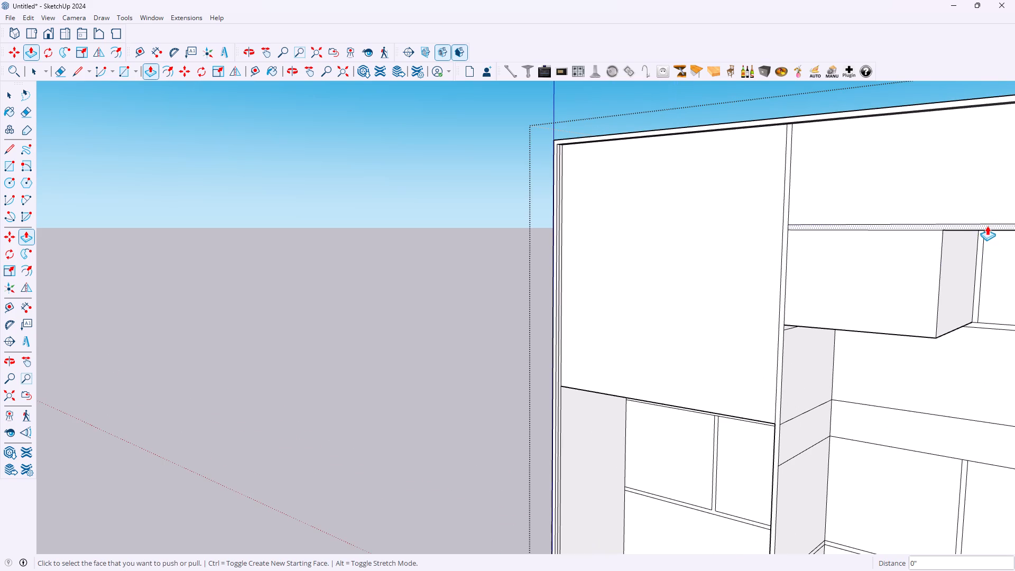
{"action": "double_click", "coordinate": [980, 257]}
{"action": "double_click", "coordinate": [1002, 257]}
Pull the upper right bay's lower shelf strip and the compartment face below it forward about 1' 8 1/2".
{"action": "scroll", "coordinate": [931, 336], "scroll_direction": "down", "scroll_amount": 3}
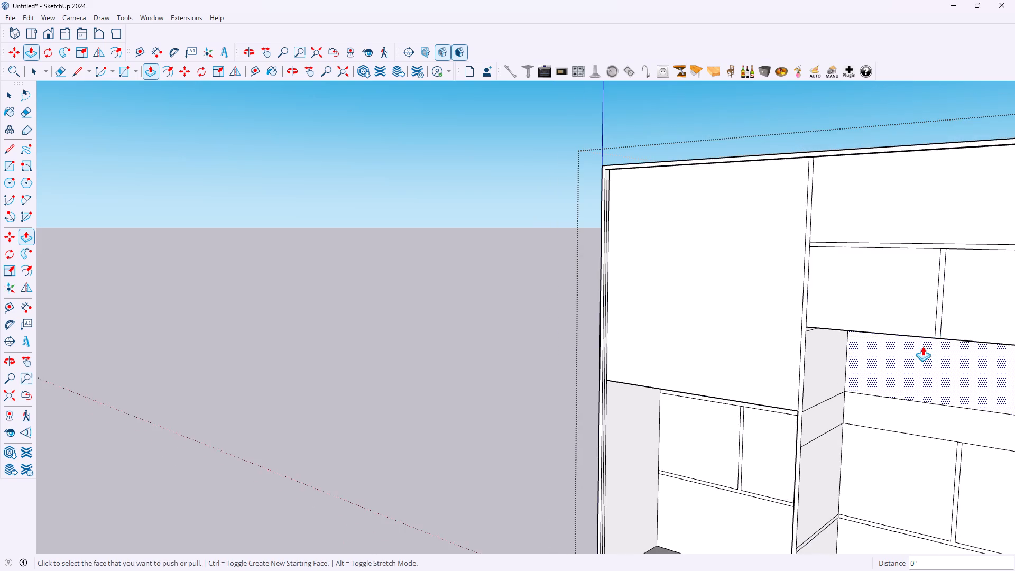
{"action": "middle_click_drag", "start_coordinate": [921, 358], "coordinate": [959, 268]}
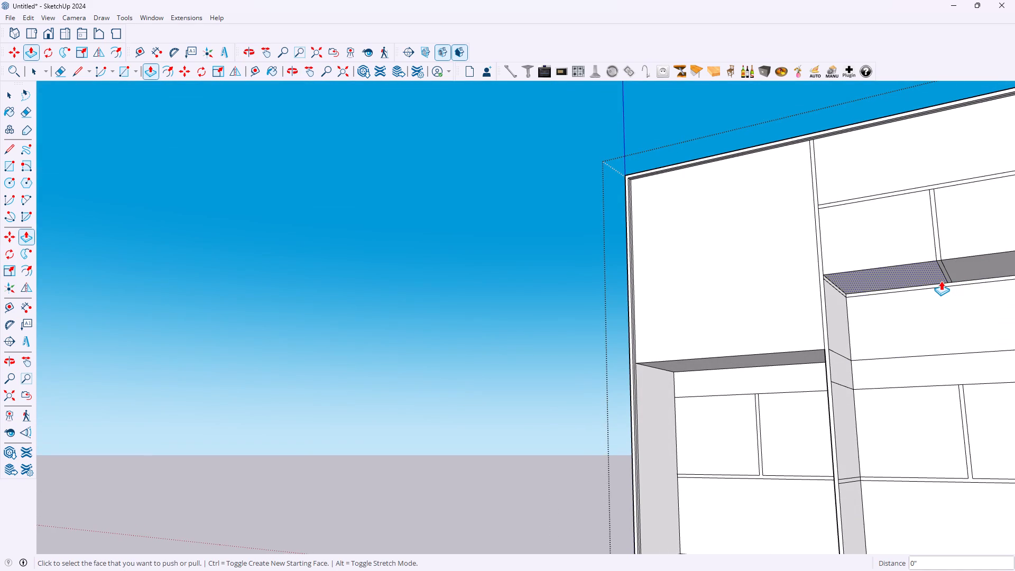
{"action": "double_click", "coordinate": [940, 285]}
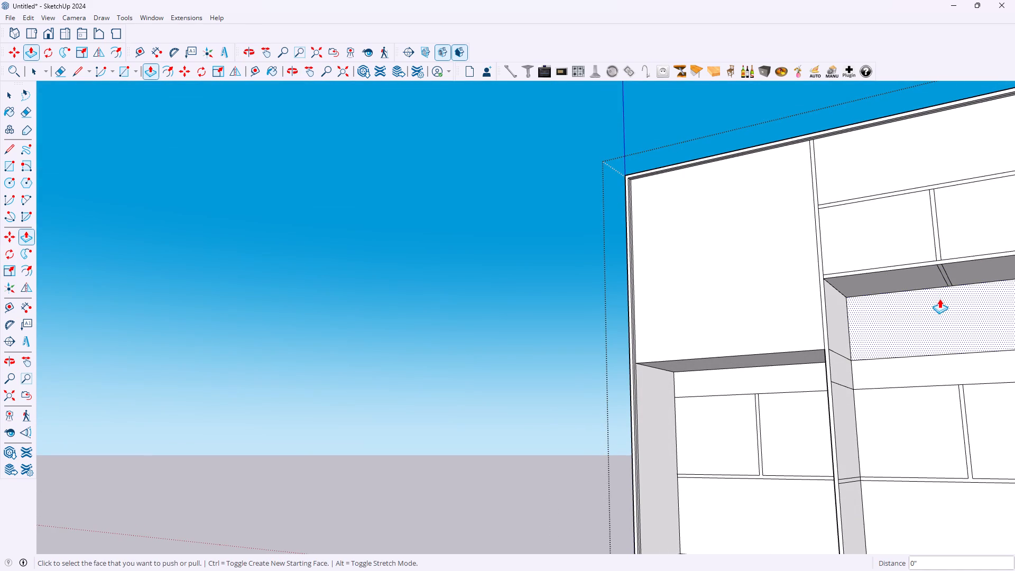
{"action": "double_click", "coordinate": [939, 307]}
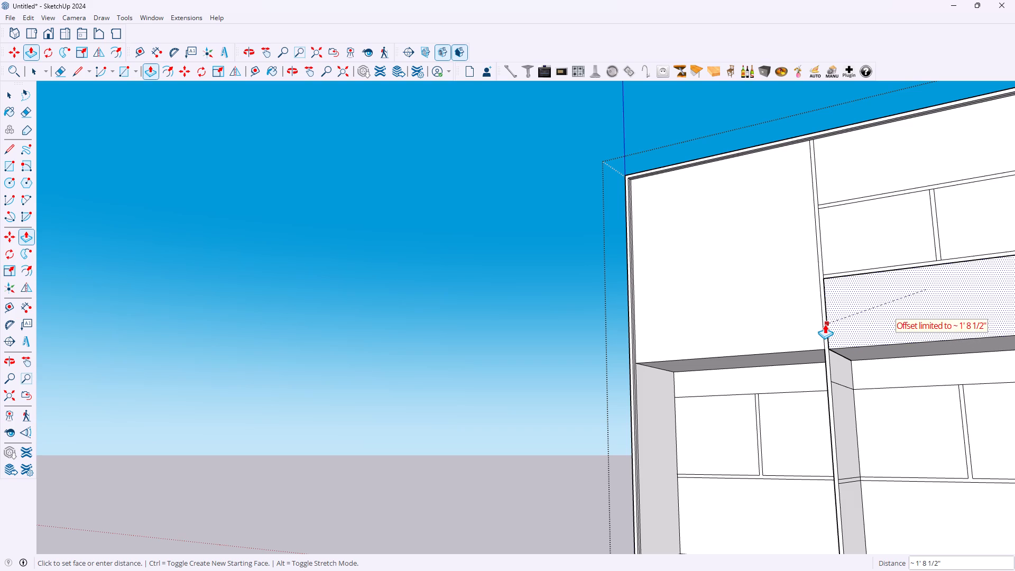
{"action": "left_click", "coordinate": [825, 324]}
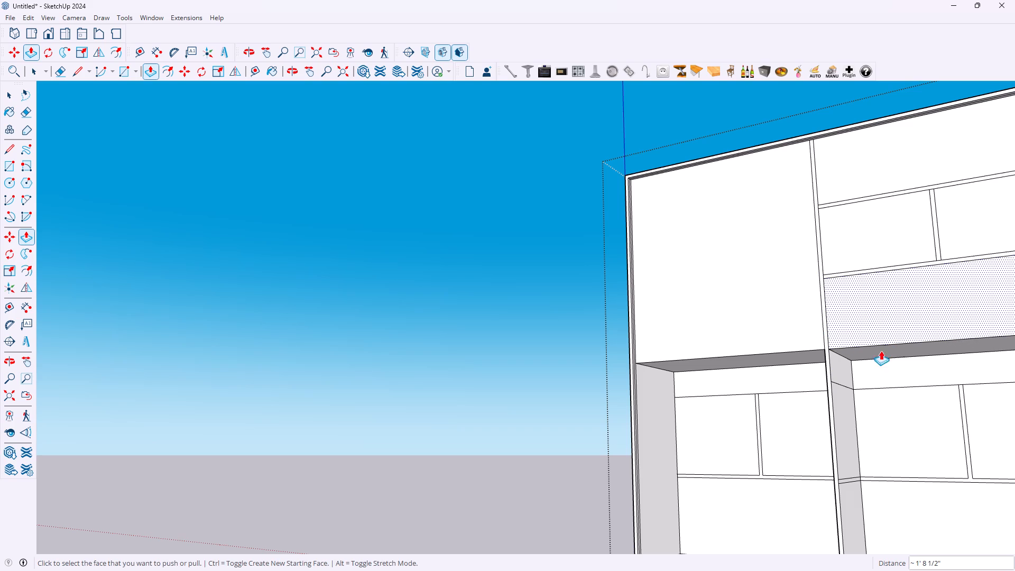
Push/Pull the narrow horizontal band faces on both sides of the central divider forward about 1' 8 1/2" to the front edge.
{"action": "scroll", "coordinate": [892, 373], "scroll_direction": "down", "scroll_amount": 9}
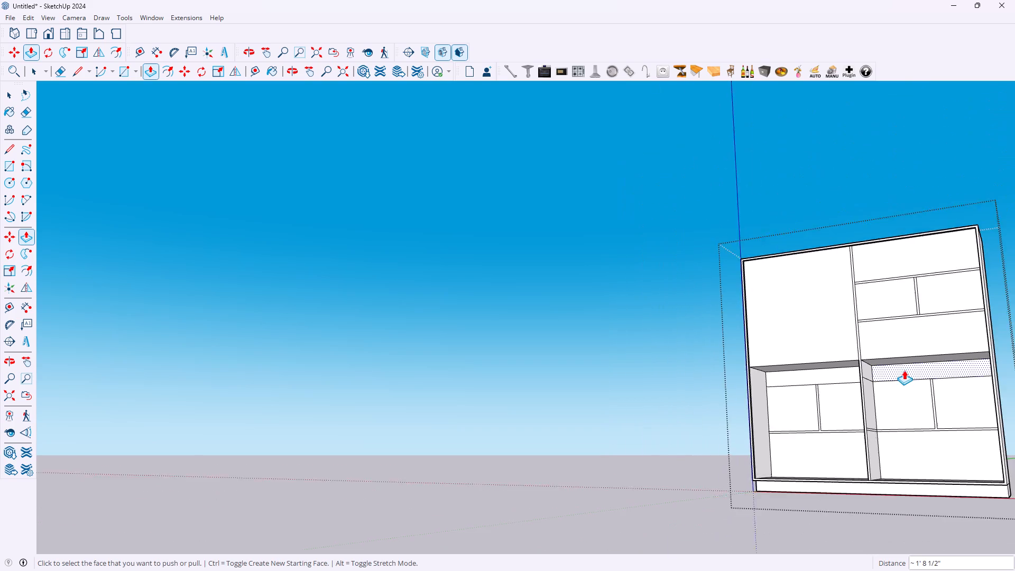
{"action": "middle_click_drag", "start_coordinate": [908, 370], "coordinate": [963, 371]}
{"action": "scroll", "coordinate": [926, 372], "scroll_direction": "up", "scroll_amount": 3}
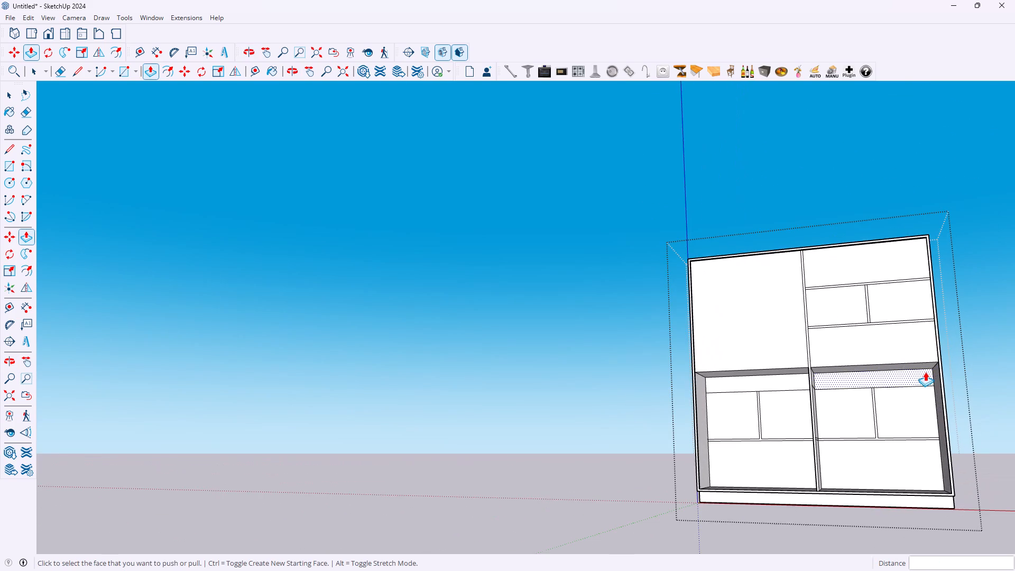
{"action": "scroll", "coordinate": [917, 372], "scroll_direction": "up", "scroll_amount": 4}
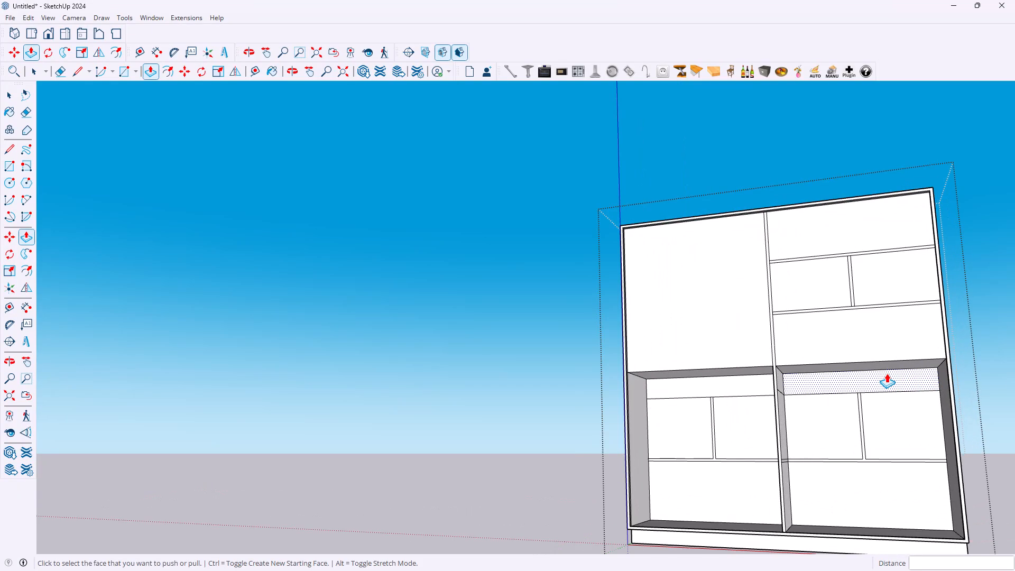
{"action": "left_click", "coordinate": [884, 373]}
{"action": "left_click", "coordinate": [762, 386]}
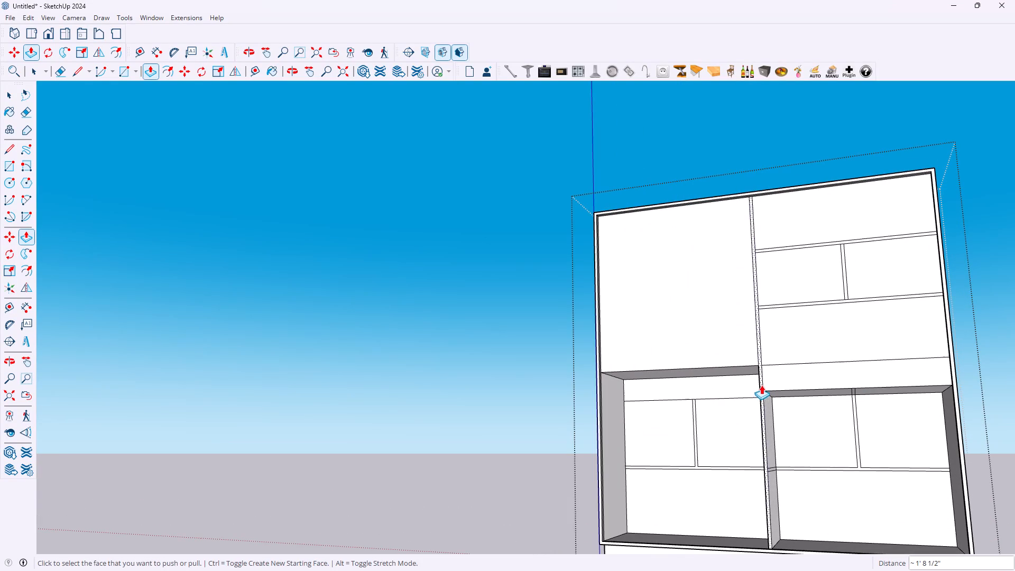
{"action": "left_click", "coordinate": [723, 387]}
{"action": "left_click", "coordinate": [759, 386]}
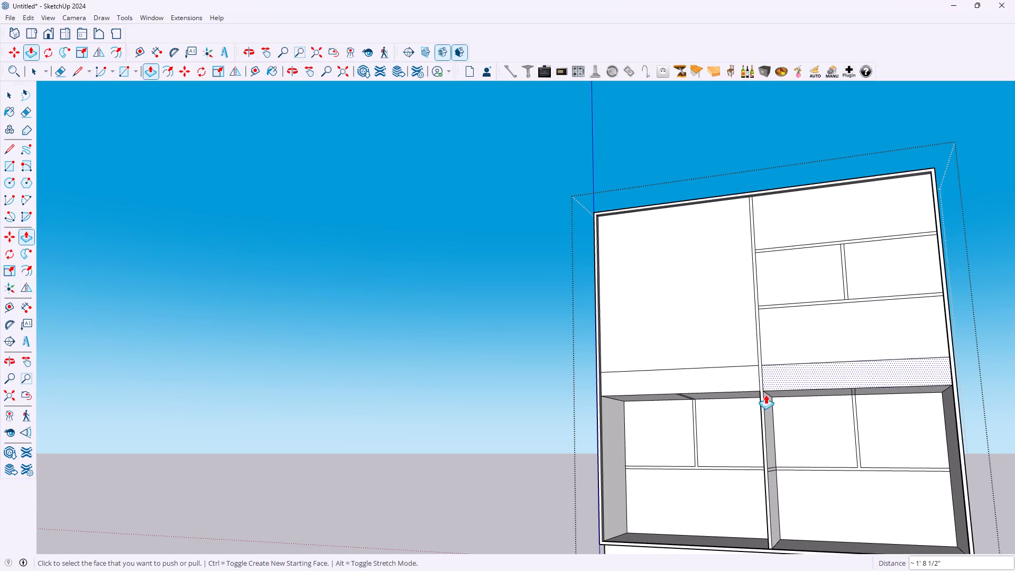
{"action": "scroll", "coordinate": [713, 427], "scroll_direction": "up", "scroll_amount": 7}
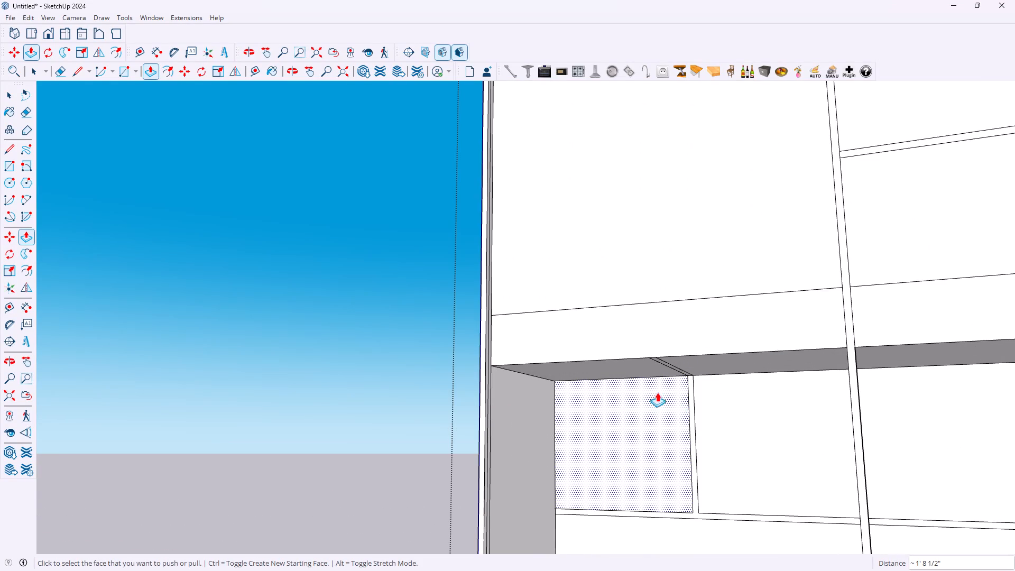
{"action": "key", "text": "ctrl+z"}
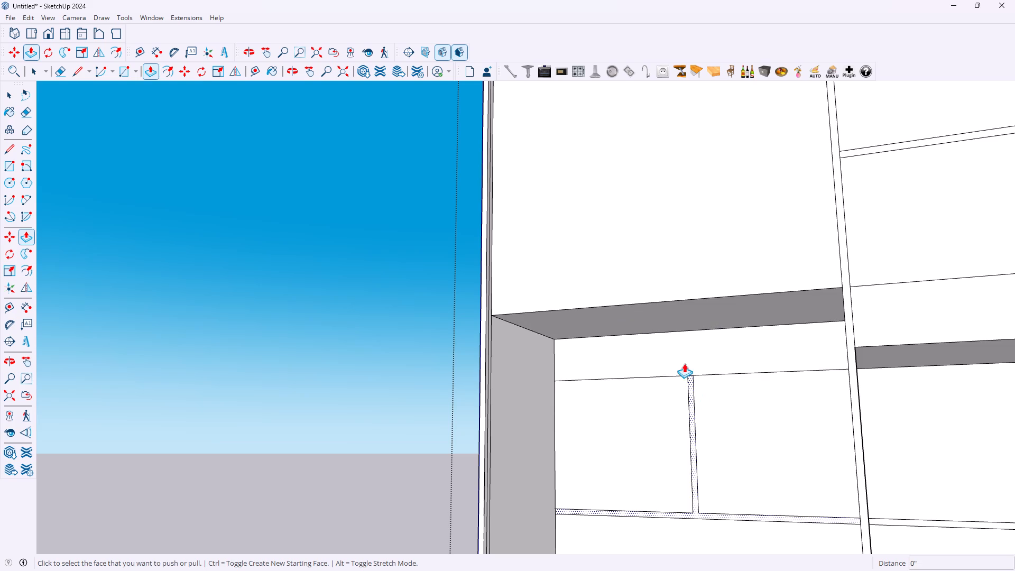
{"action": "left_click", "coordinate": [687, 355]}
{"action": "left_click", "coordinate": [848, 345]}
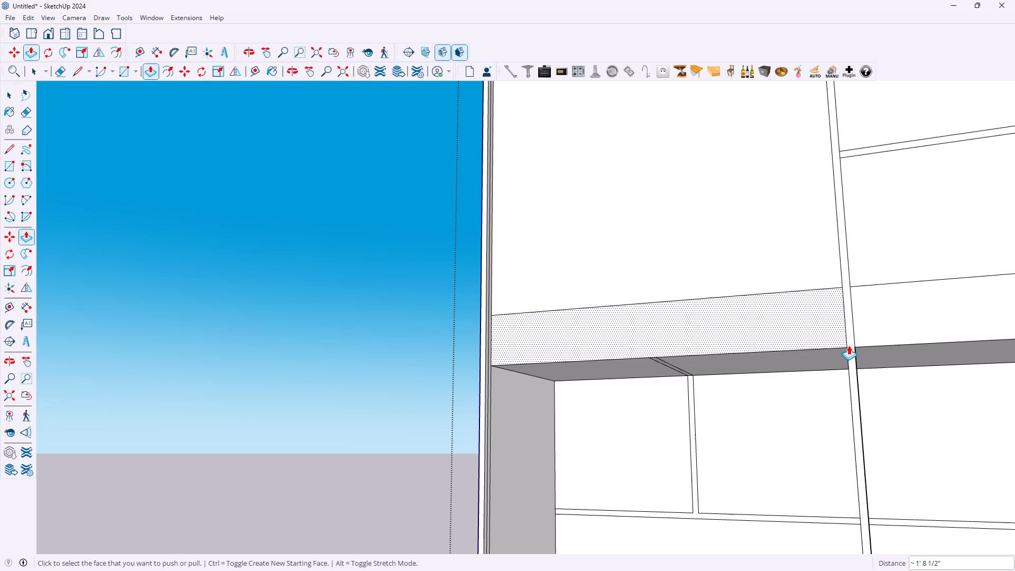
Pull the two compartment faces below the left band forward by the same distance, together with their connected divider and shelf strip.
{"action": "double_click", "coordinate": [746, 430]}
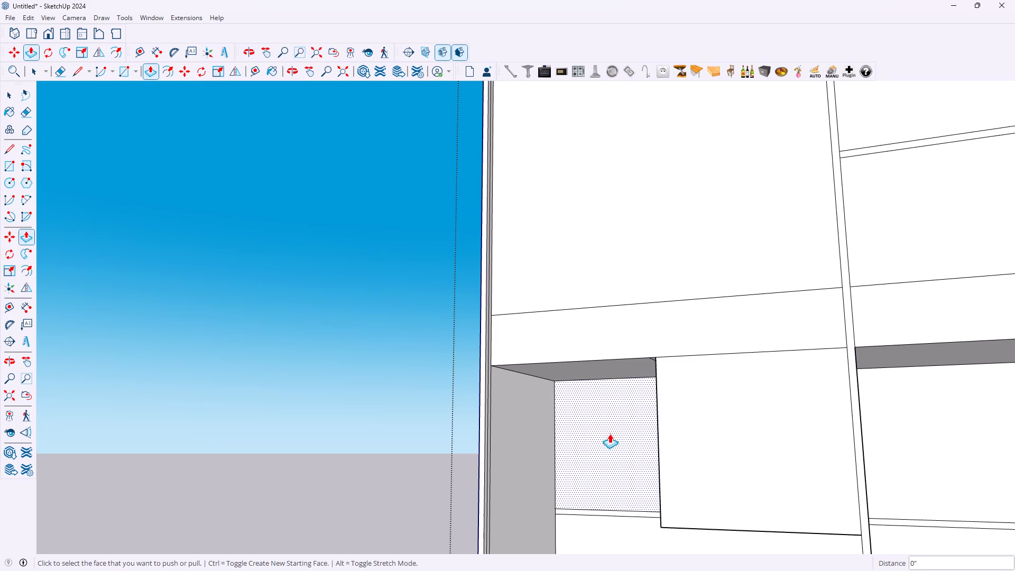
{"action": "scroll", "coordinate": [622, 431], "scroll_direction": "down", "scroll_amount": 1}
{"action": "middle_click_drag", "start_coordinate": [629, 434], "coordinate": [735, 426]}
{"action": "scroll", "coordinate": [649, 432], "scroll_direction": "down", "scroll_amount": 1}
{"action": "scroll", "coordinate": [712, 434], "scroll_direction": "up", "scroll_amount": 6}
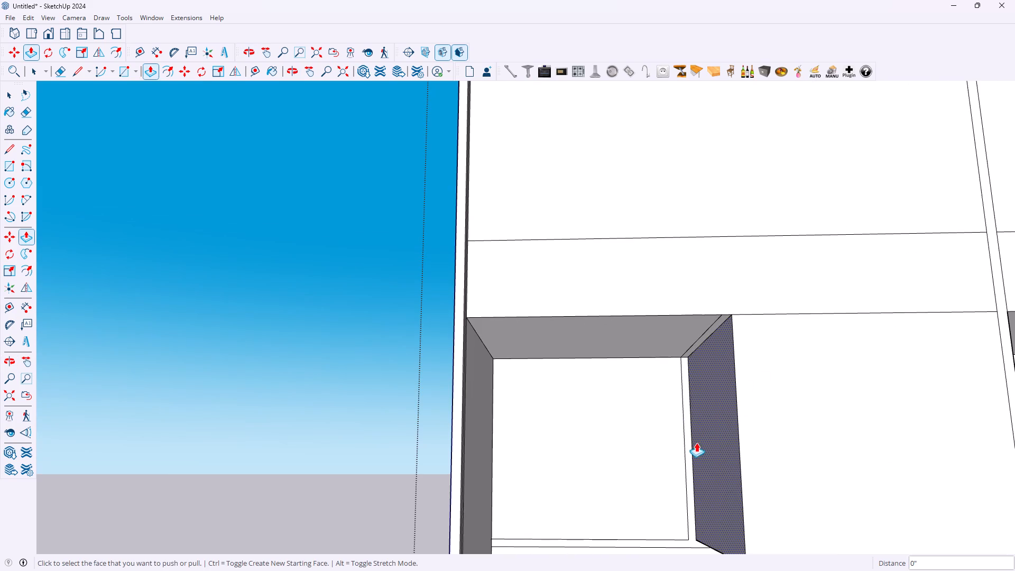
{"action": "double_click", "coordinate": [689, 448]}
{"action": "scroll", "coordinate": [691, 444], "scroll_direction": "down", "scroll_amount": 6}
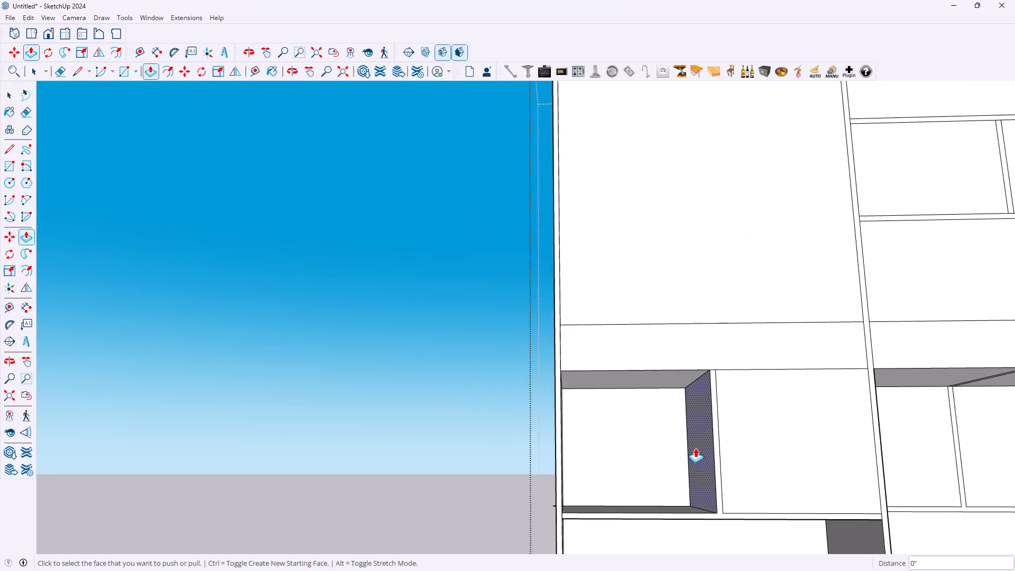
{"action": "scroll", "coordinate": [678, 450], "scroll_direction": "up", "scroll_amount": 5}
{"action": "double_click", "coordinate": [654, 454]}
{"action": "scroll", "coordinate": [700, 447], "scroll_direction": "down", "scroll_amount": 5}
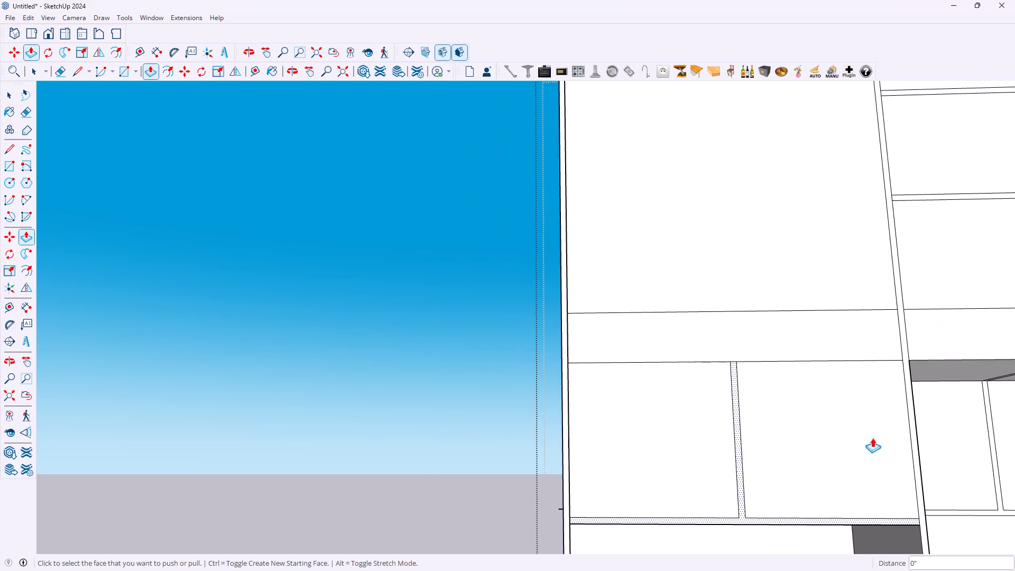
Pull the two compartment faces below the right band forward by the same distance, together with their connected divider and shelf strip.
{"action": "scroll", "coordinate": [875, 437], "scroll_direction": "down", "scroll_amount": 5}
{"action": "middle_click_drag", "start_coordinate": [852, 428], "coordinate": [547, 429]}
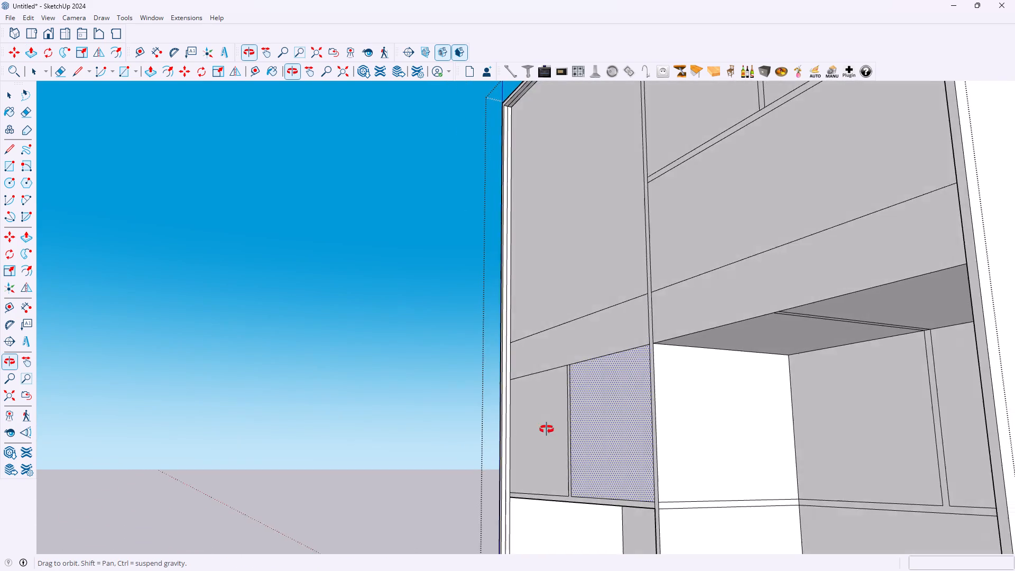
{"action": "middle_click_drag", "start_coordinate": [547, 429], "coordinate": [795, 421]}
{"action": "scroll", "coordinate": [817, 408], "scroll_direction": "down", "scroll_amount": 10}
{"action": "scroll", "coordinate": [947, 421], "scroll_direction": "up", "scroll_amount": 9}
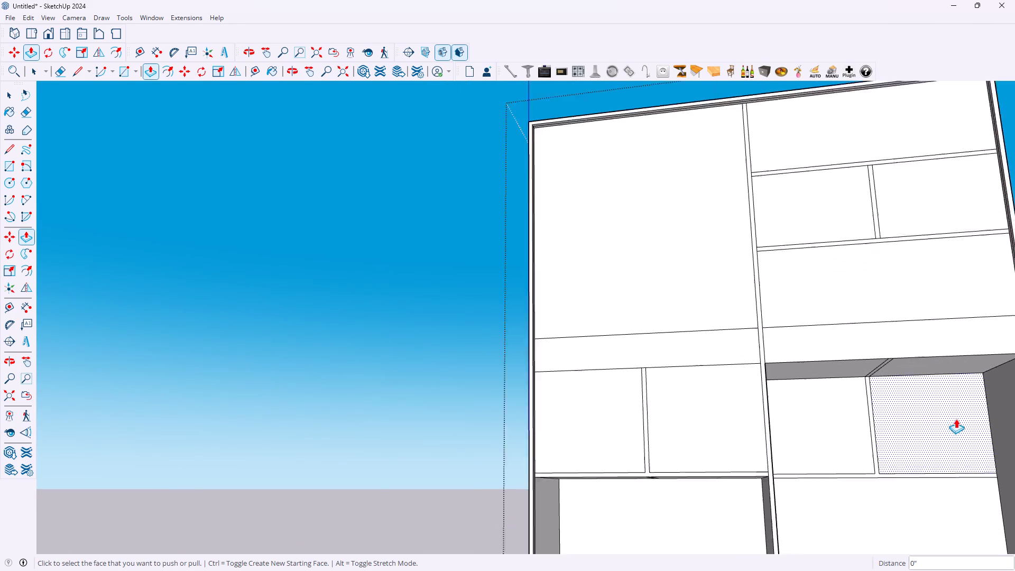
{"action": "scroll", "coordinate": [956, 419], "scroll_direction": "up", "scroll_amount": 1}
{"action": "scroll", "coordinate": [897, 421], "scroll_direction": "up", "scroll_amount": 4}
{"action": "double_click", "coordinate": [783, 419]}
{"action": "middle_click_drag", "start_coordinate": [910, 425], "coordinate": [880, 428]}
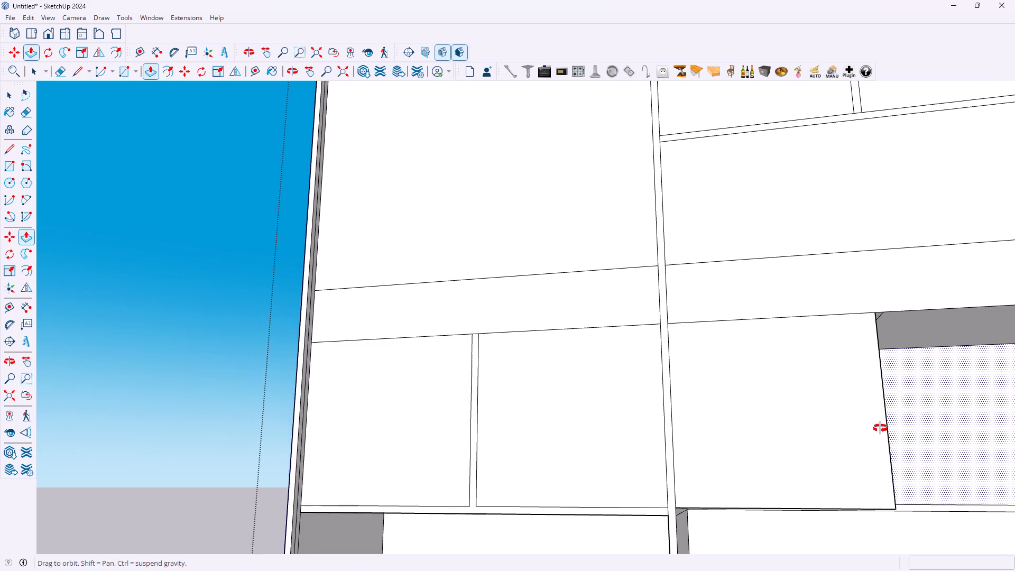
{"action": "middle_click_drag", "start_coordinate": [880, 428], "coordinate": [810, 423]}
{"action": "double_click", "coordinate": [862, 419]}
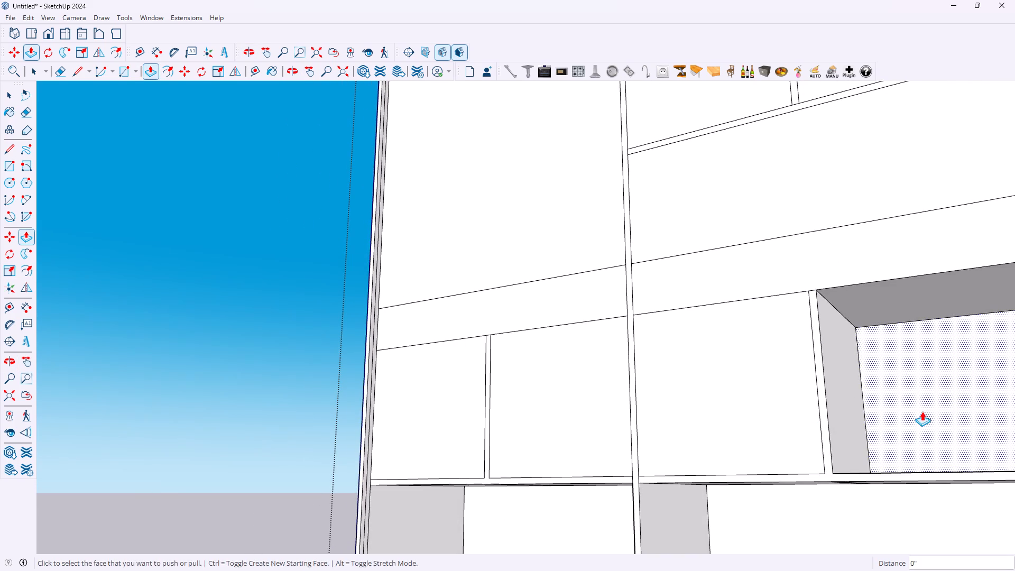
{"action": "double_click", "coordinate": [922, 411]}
Examine the cabinet's compartment fronts and the open bottom compartments from different angles.
{"action": "scroll", "coordinate": [894, 413], "scroll_direction": "down", "scroll_amount": 12}
{"action": "middle_click_drag", "start_coordinate": [870, 474], "coordinate": [911, 450]}
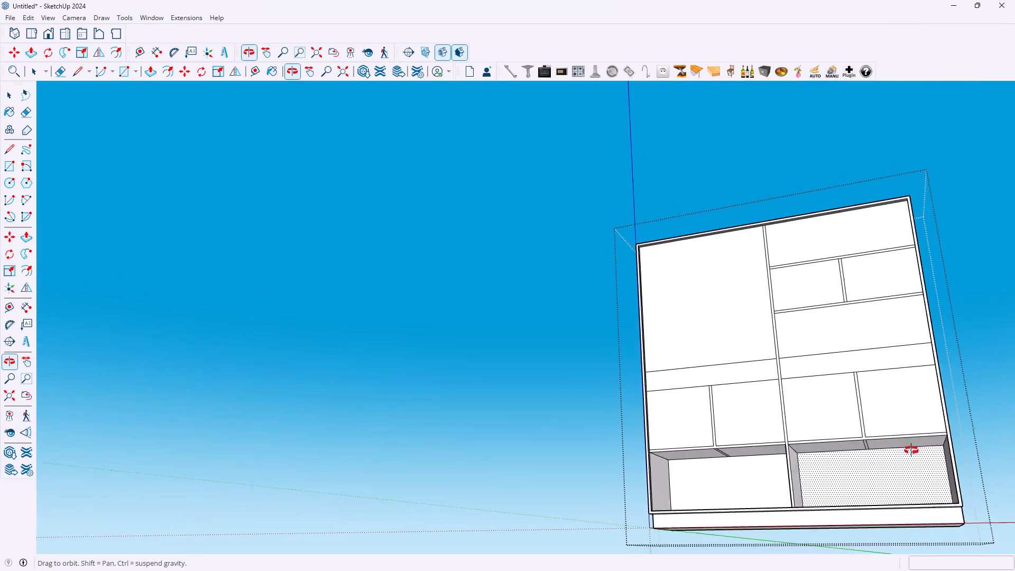
{"action": "middle_click_drag", "start_coordinate": [911, 450], "coordinate": [938, 455]}
{"action": "scroll", "coordinate": [925, 455], "scroll_direction": "up", "scroll_amount": 1}
{"action": "scroll", "coordinate": [807, 463], "scroll_direction": "up", "scroll_amount": 5}
{"action": "scroll", "coordinate": [727, 446], "scroll_direction": "down", "scroll_amount": 1}
{"action": "middle_click_drag", "start_coordinate": [733, 447], "coordinate": [754, 444]}
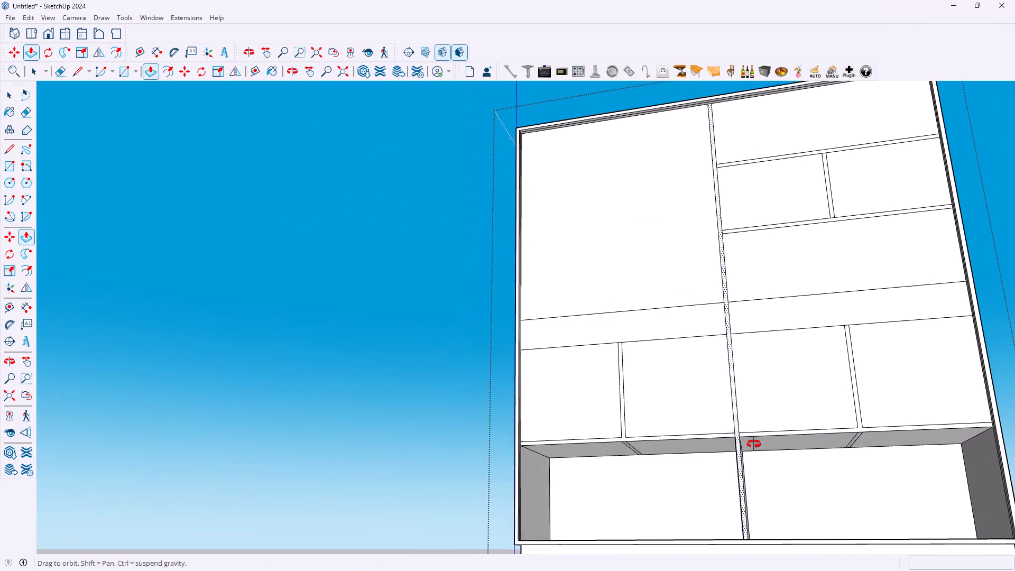
{"action": "middle_click_drag", "start_coordinate": [754, 444], "coordinate": [805, 468]}
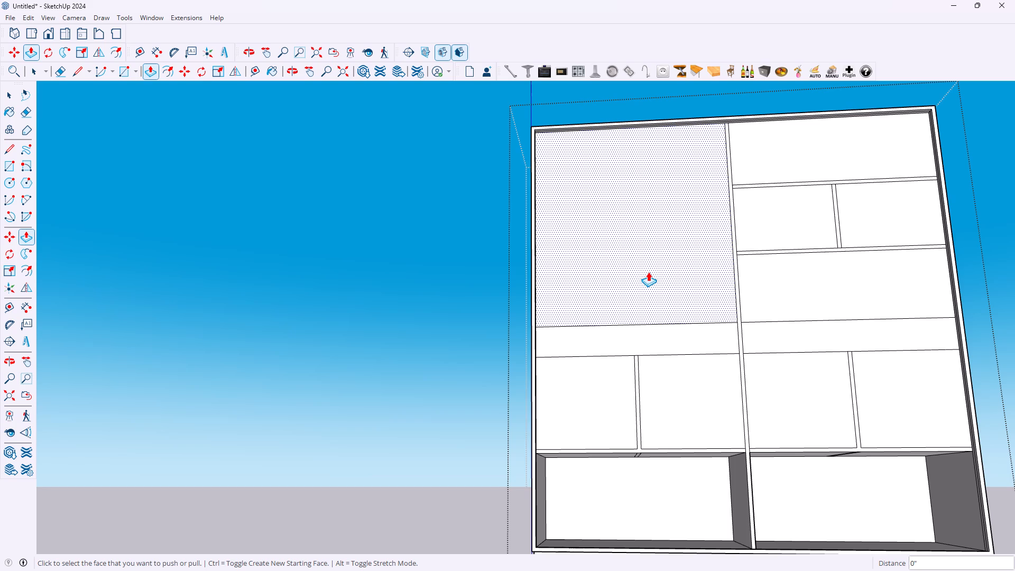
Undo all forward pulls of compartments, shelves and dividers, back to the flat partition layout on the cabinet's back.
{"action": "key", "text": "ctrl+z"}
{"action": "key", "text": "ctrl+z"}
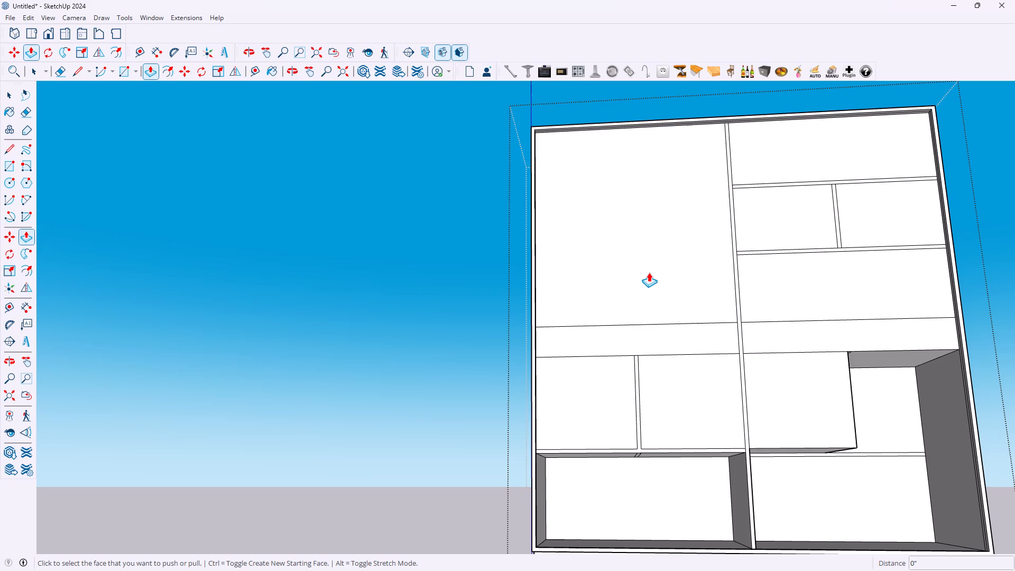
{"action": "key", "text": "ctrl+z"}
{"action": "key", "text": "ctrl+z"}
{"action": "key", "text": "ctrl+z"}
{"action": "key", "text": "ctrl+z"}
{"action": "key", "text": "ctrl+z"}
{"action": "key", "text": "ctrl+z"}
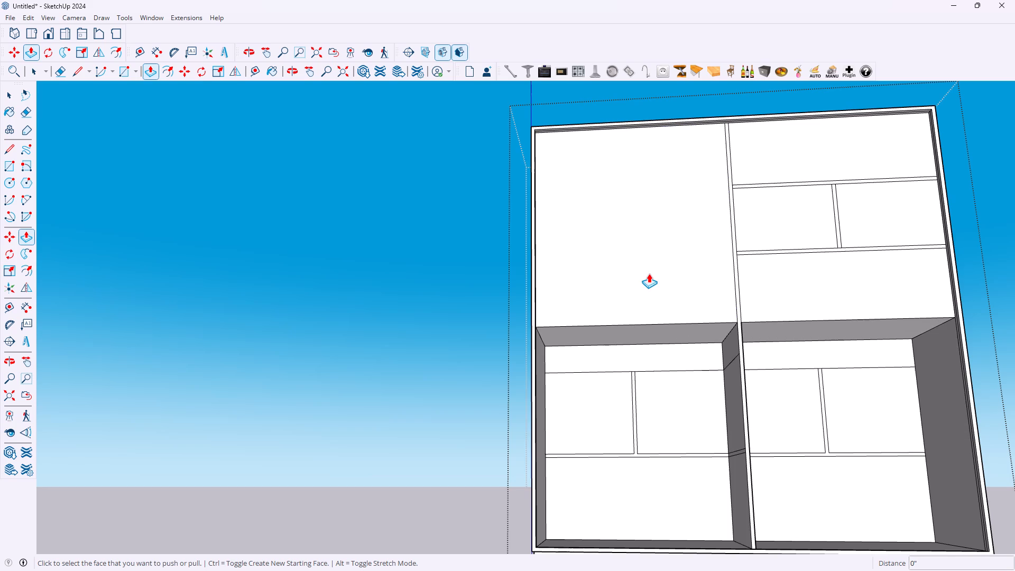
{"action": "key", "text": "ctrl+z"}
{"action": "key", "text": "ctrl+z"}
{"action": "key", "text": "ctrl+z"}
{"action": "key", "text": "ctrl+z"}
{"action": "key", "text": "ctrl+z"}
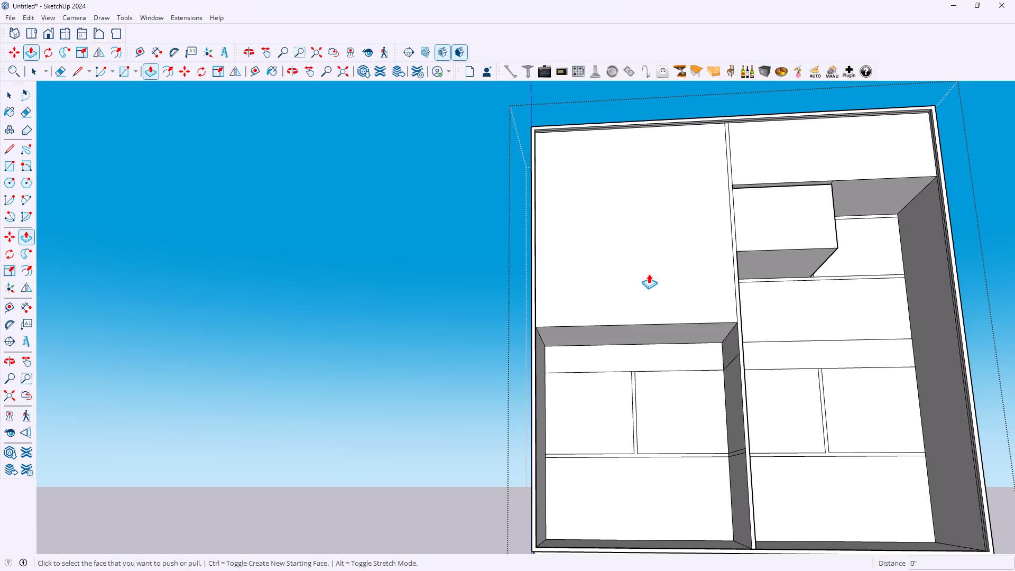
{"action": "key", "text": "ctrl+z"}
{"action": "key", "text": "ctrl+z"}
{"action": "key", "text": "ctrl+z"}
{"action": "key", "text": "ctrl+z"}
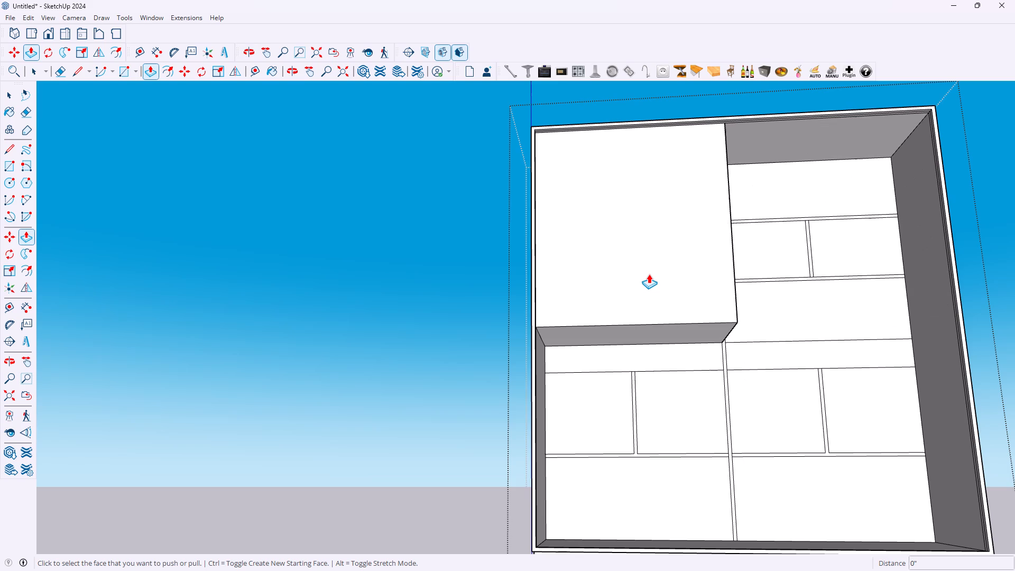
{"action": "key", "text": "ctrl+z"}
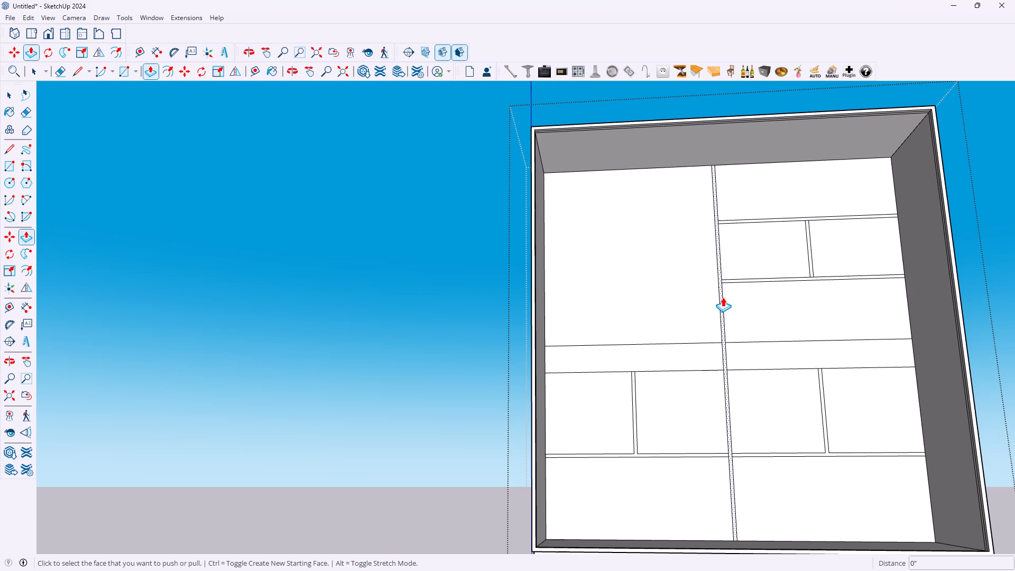
Pull only the central vertical divider strip forward from the back to the cabinet's front edge.
{"action": "double_click", "coordinate": [722, 298]}
{"action": "middle_click_drag", "start_coordinate": [787, 277], "coordinate": [748, 306]}
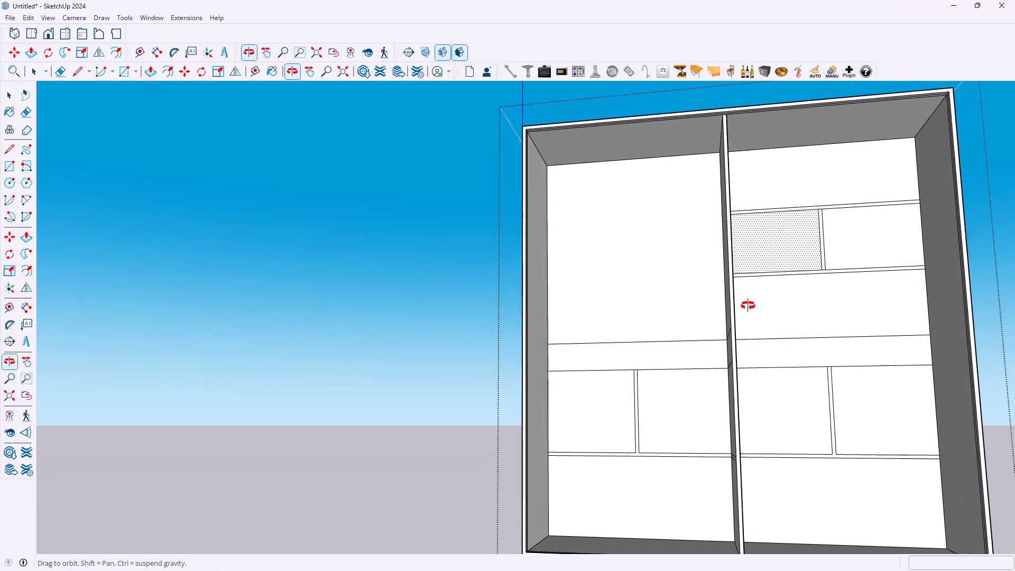
Pull the tall horizontal bands on both sides of the central divider forward by the same distance, to the cabinet's front edge.
{"action": "middle_click_drag", "start_coordinate": [748, 306], "coordinate": [738, 349]}
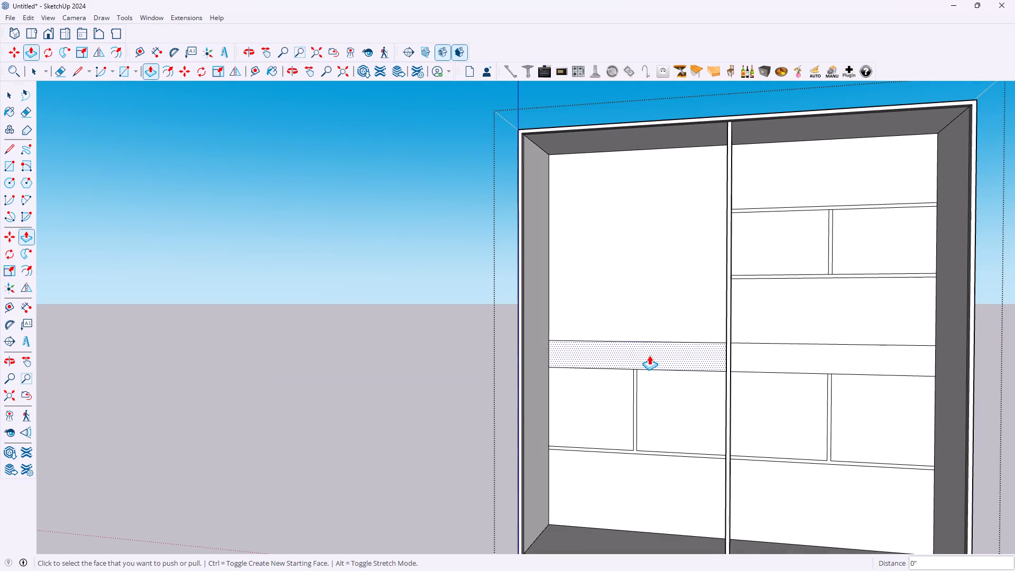
{"action": "double_click", "coordinate": [649, 355]}
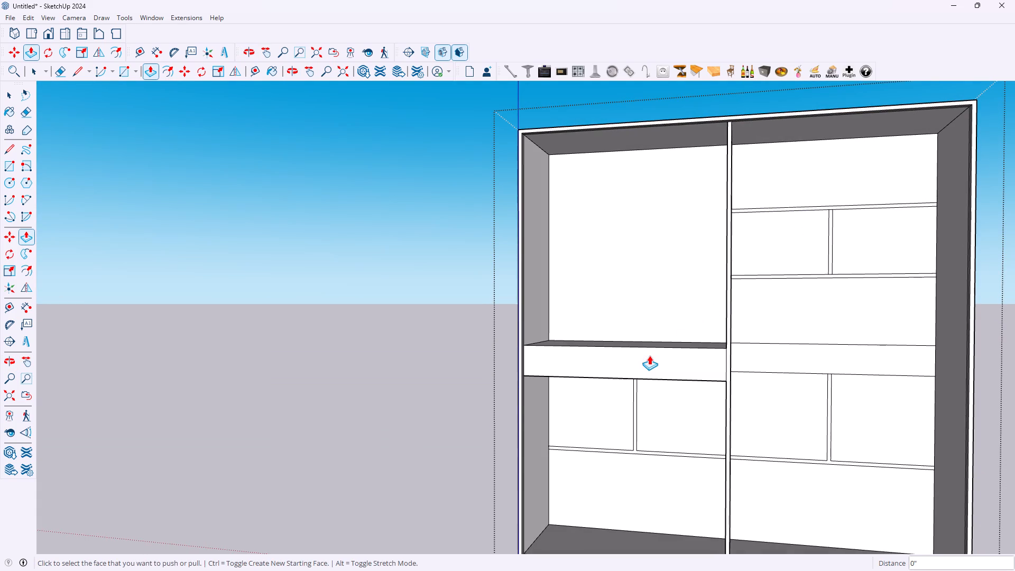
{"action": "middle_click_drag", "start_coordinate": [649, 353], "coordinate": [472, 381]}
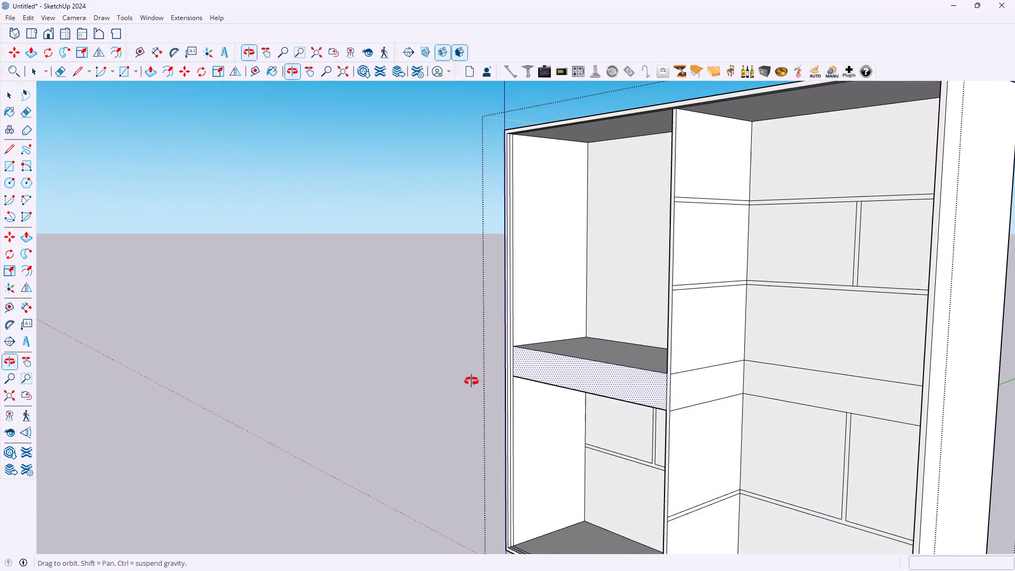
{"action": "middle_click_drag", "start_coordinate": [472, 381], "coordinate": [746, 385]}
{"action": "middle_click_drag", "start_coordinate": [751, 369], "coordinate": [698, 366]}
{"action": "scroll", "coordinate": [717, 363], "scroll_direction": "up", "scroll_amount": 1}
{"action": "double_click", "coordinate": [772, 346]}
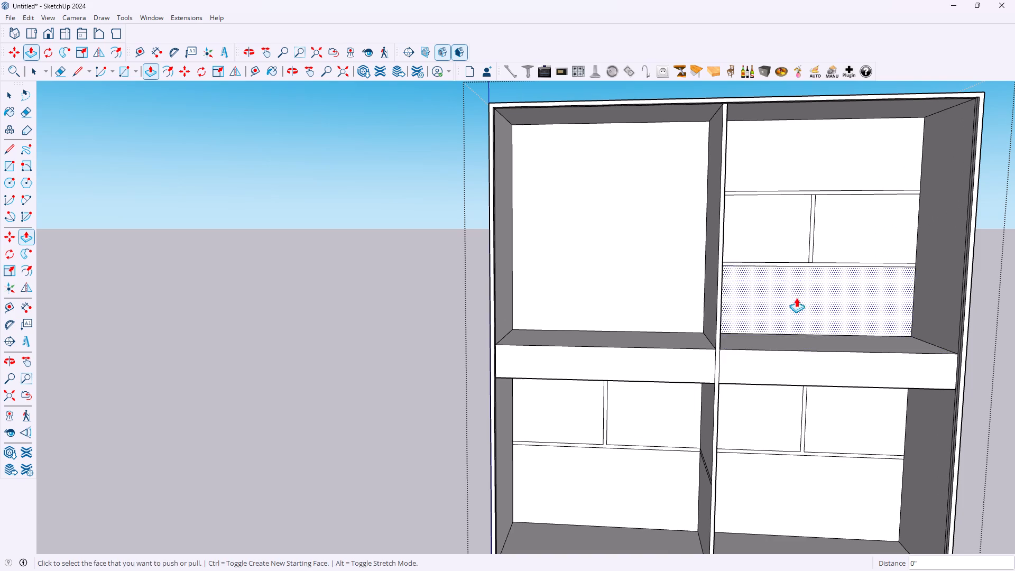
Pull the short vertical divider and the two shelf strips of the upper right section forward by the same distance.
{"action": "double_click", "coordinate": [812, 243]}
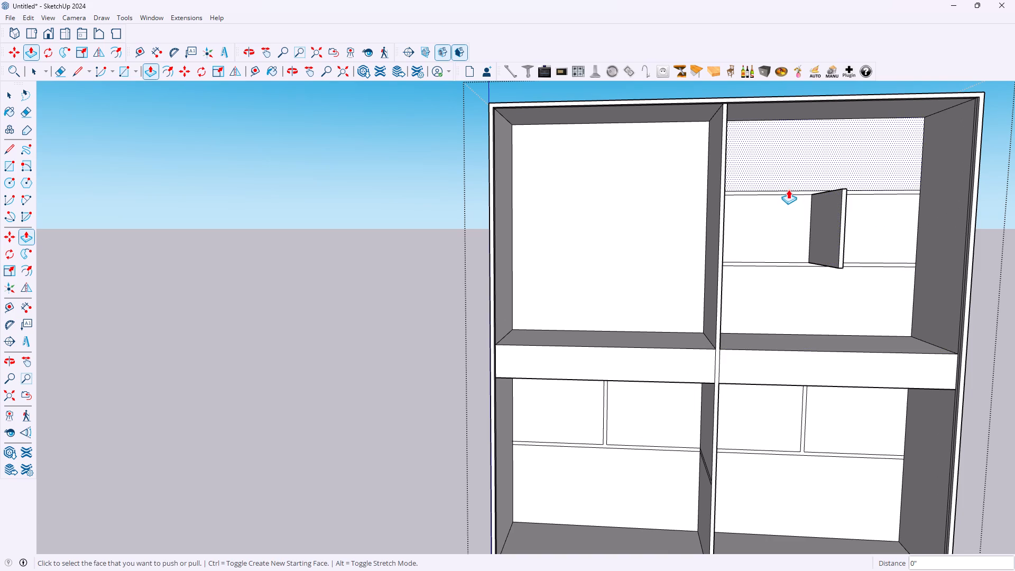
{"action": "double_click", "coordinate": [787, 191]}
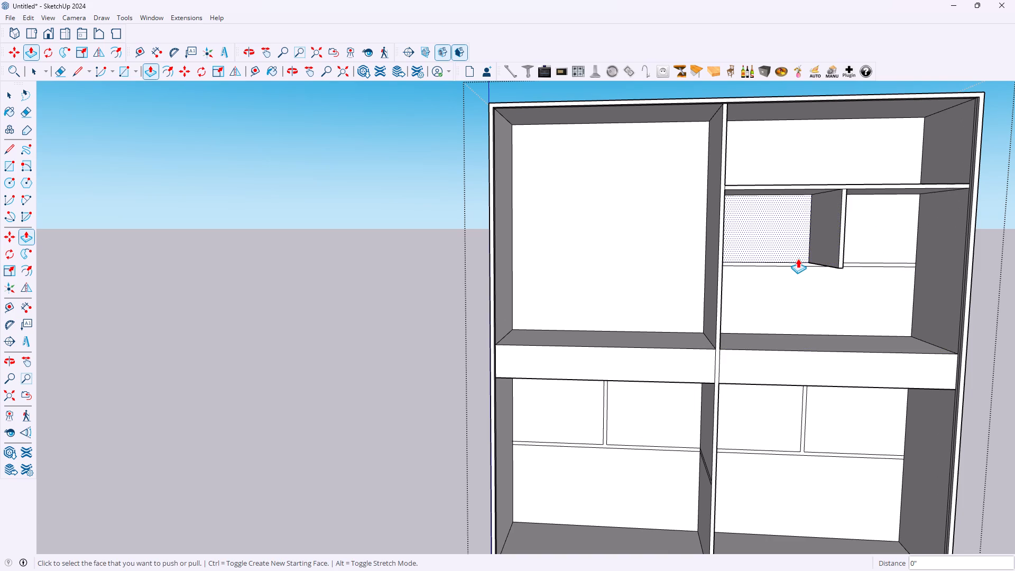
{"action": "double_click", "coordinate": [781, 265]}
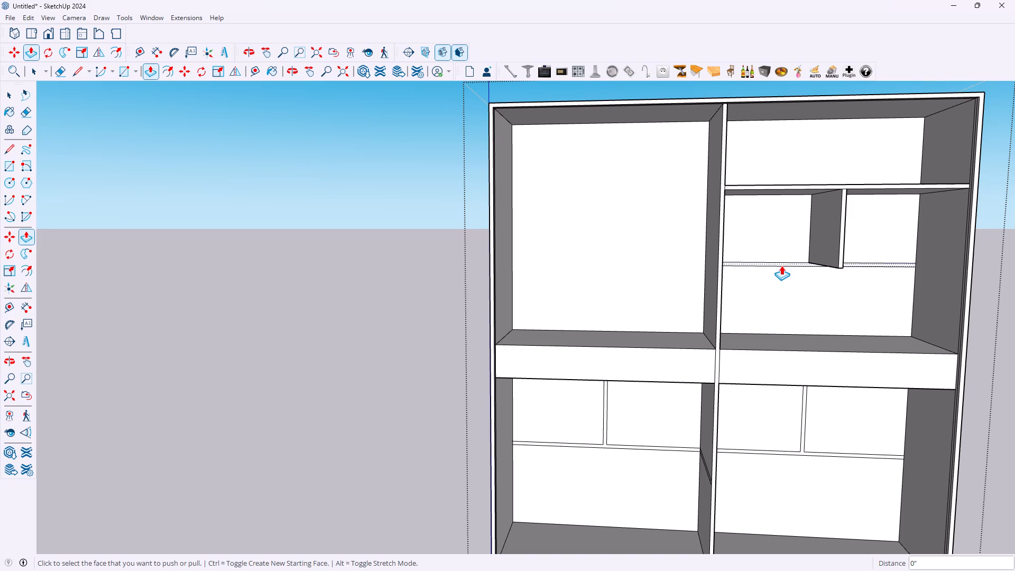
{"action": "middle_click_drag", "start_coordinate": [846, 296], "coordinate": [780, 282]}
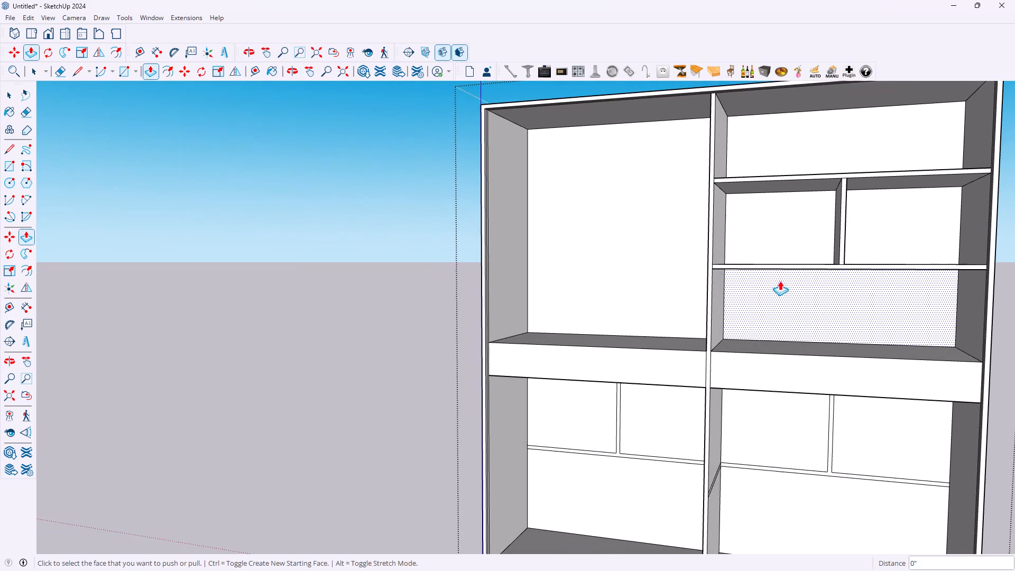
Pull the connected divider and shelf strips below both horizontal bands forward by the same distance.
{"action": "scroll", "coordinate": [796, 283], "scroll_direction": "down", "scroll_amount": 5}
{"action": "scroll", "coordinate": [831, 311], "scroll_direction": "down", "scroll_amount": 2}
{"action": "middle_click_drag", "start_coordinate": [826, 370], "coordinate": [862, 355]}
{"action": "scroll", "coordinate": [853, 356], "scroll_direction": "up", "scroll_amount": 1}
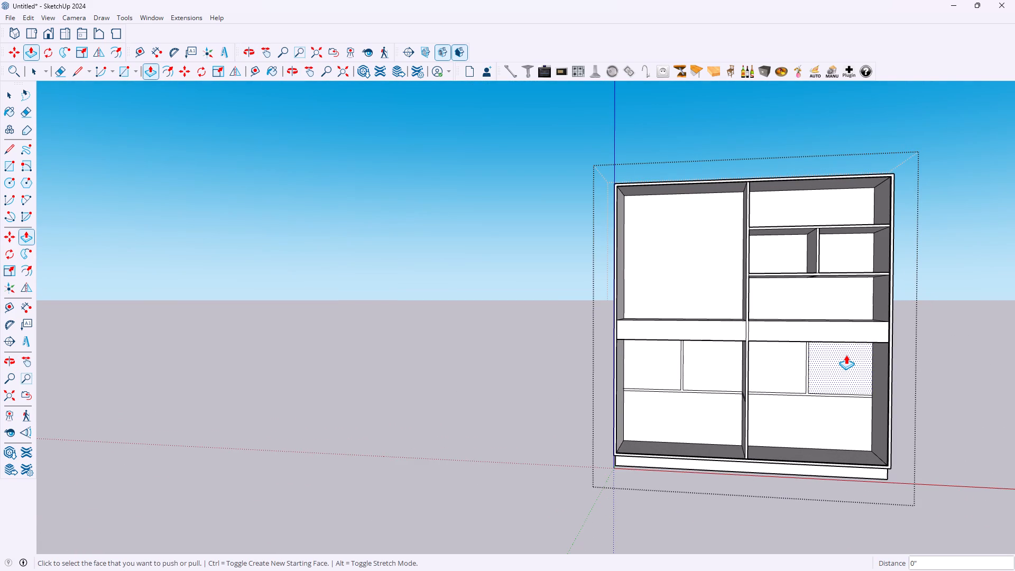
{"action": "scroll", "coordinate": [769, 425], "scroll_direction": "up", "scroll_amount": 4}
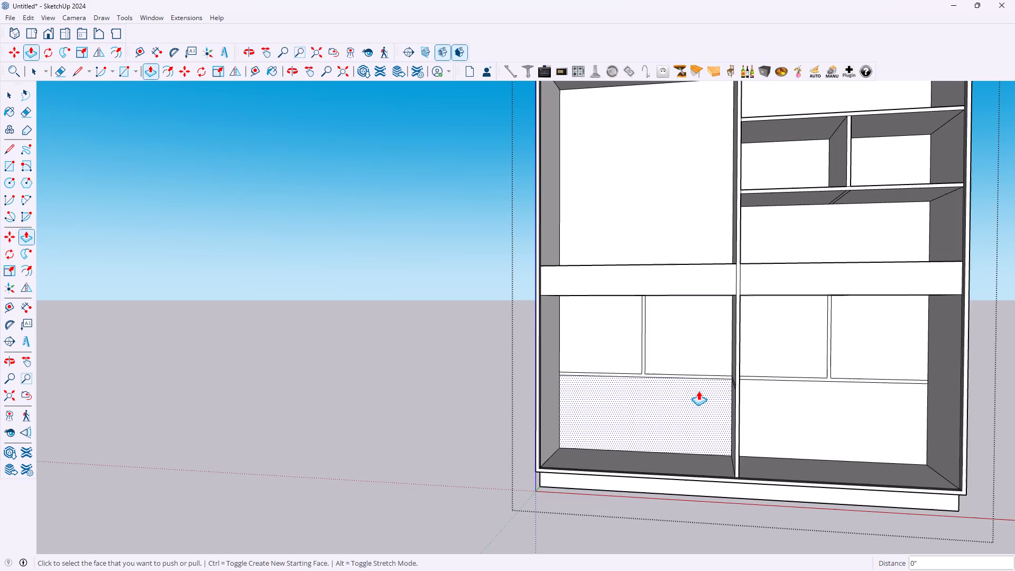
{"action": "middle_click_drag", "start_coordinate": [647, 390], "coordinate": [667, 381]}
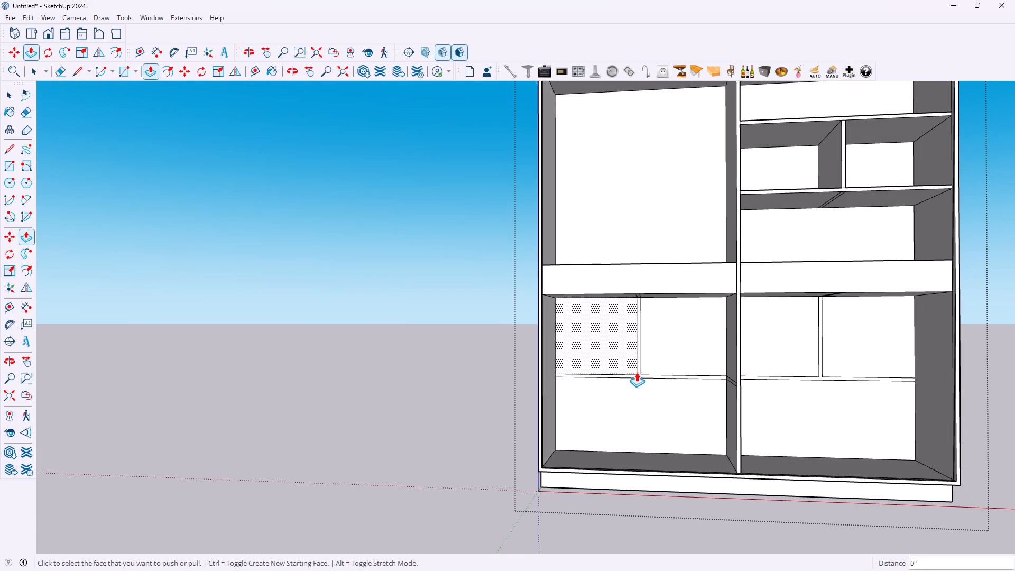
{"action": "double_click", "coordinate": [640, 372]}
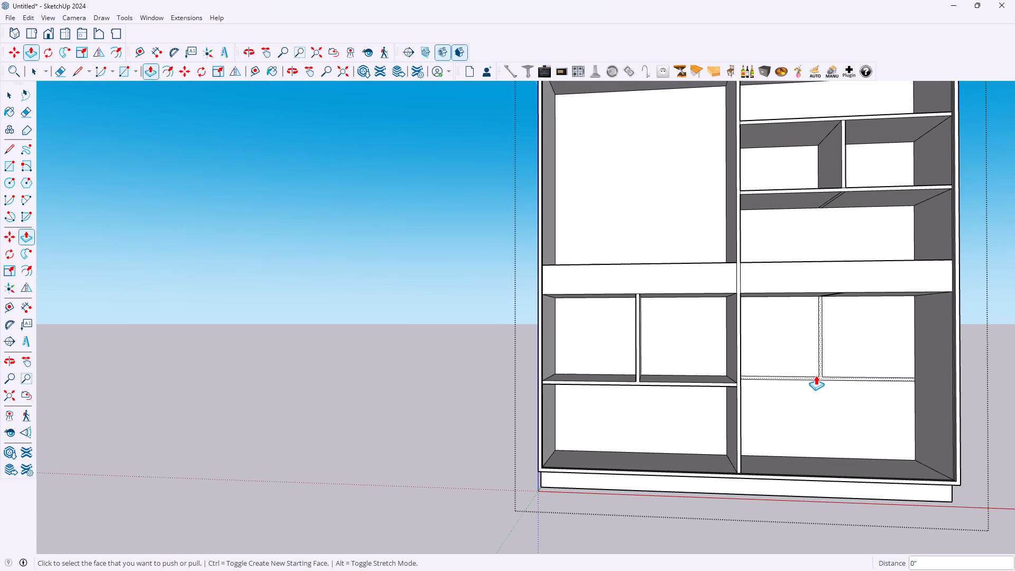
{"action": "double_click", "coordinate": [822, 377]}
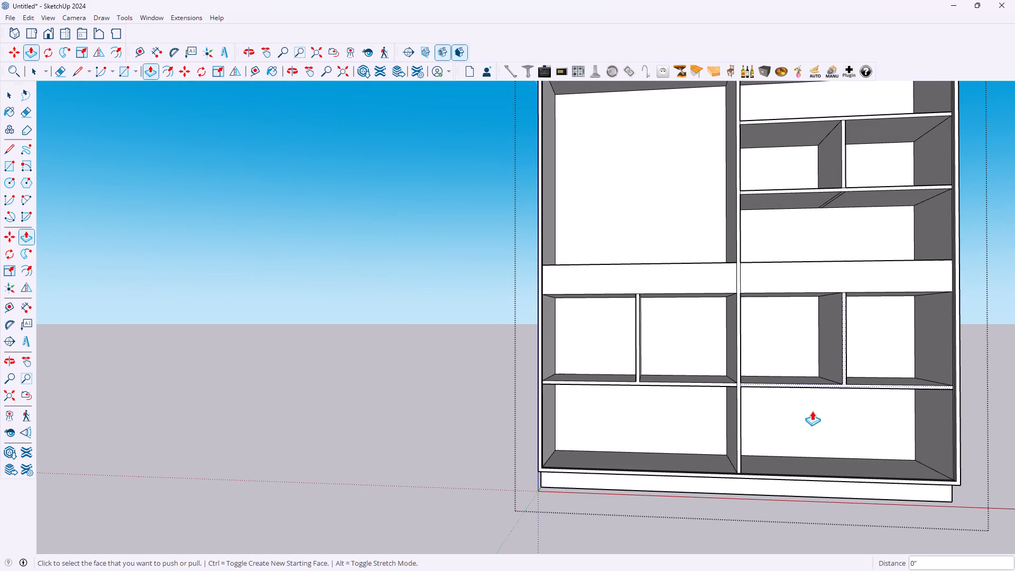
Examine the cabinet's shelves, dividers and open compartments from different angles.
{"action": "middle_click_drag", "start_coordinate": [812, 411], "coordinate": [831, 404]}
{"action": "scroll", "coordinate": [823, 394], "scroll_direction": "down", "scroll_amount": 7}
{"action": "middle_click_drag", "start_coordinate": [867, 372], "coordinate": [861, 373]}
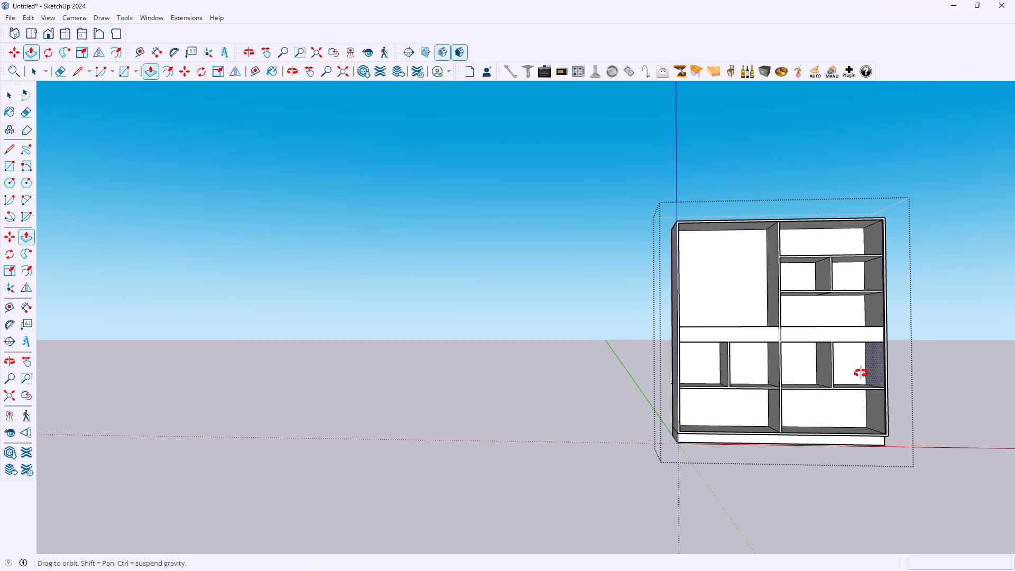
{"action": "middle_click_drag", "start_coordinate": [861, 373], "coordinate": [822, 398]}
{"action": "scroll", "coordinate": [859, 395], "scroll_direction": "up", "scroll_amount": 5}
{"action": "scroll", "coordinate": [771, 369], "scroll_direction": "up", "scroll_amount": 1}
{"action": "middle_click_drag", "start_coordinate": [768, 369], "coordinate": [761, 369]}
{"action": "scroll", "coordinate": [762, 369], "scroll_direction": "up", "scroll_amount": 4}
{"action": "middle_click_drag", "start_coordinate": [761, 369], "coordinate": [753, 367]}
{"action": "scroll", "coordinate": [749, 363], "scroll_direction": "down", "scroll_amount": 4}
{"action": "middle_click_drag", "start_coordinate": [680, 194], "coordinate": [718, 239]}
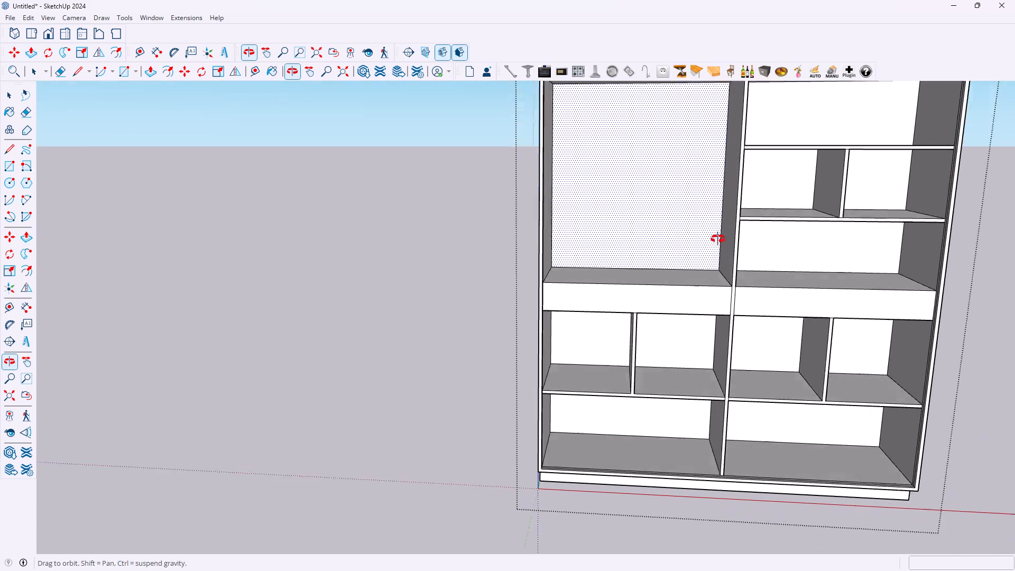
{"action": "middle_click_drag", "start_coordinate": [718, 239], "coordinate": [633, 224]}
{"action": "scroll", "coordinate": [630, 210], "scroll_direction": "down", "scroll_amount": 5}
{"action": "scroll", "coordinate": [624, 128], "scroll_direction": "up", "scroll_amount": 4}
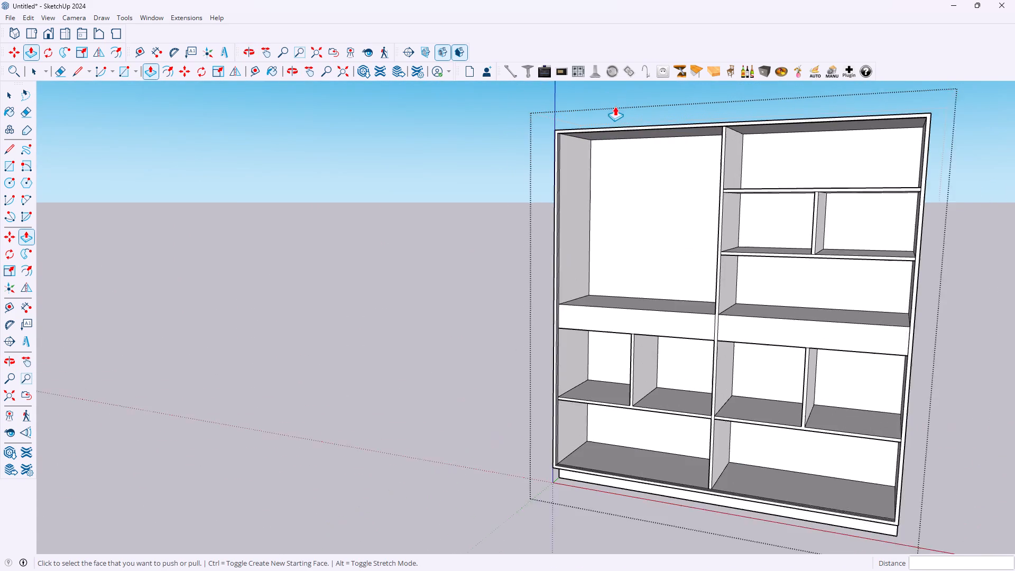
Draw a 4" vertical line down from the top edge of the left side panel's inner face, in the large upper compartment.
{"action": "scroll", "coordinate": [615, 106], "scroll_direction": "up", "scroll_amount": 11}
{"action": "middle_click_drag", "start_coordinate": [602, 226], "coordinate": [543, 207]}
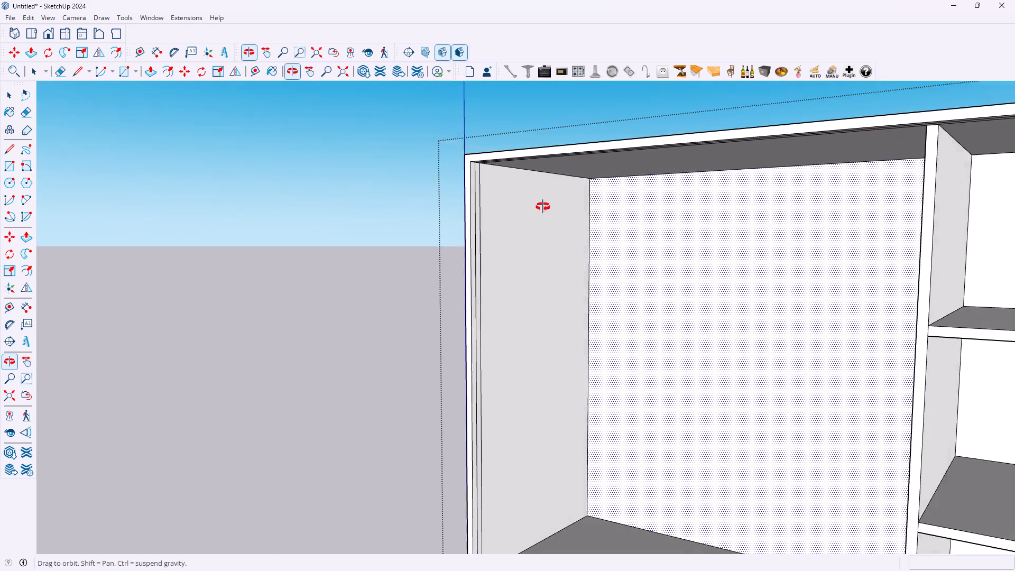
{"action": "middle_click_drag", "start_coordinate": [543, 207], "coordinate": [524, 205]}
{"action": "key", "text": "space"}
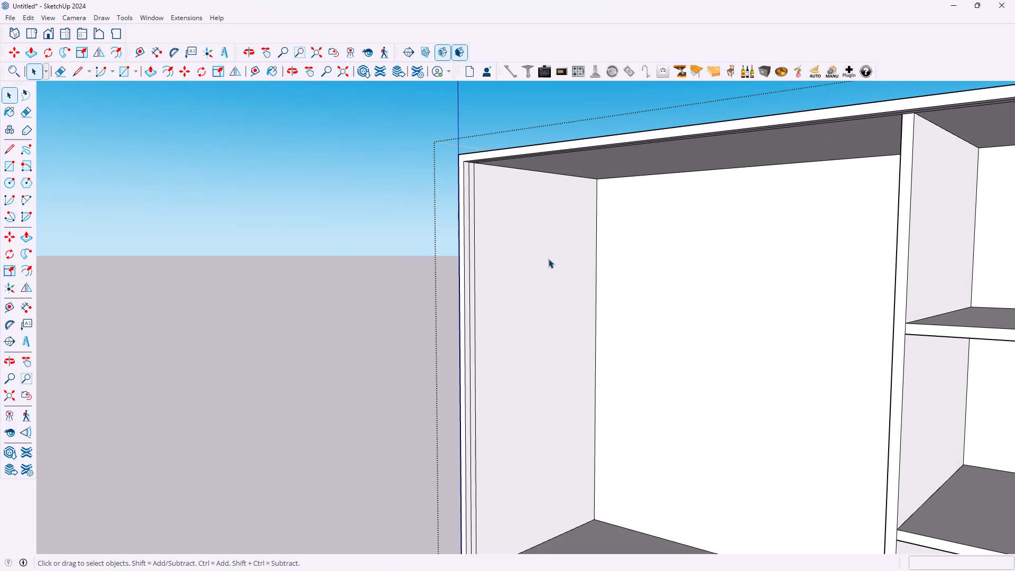
{"action": "key", "text": "l"}
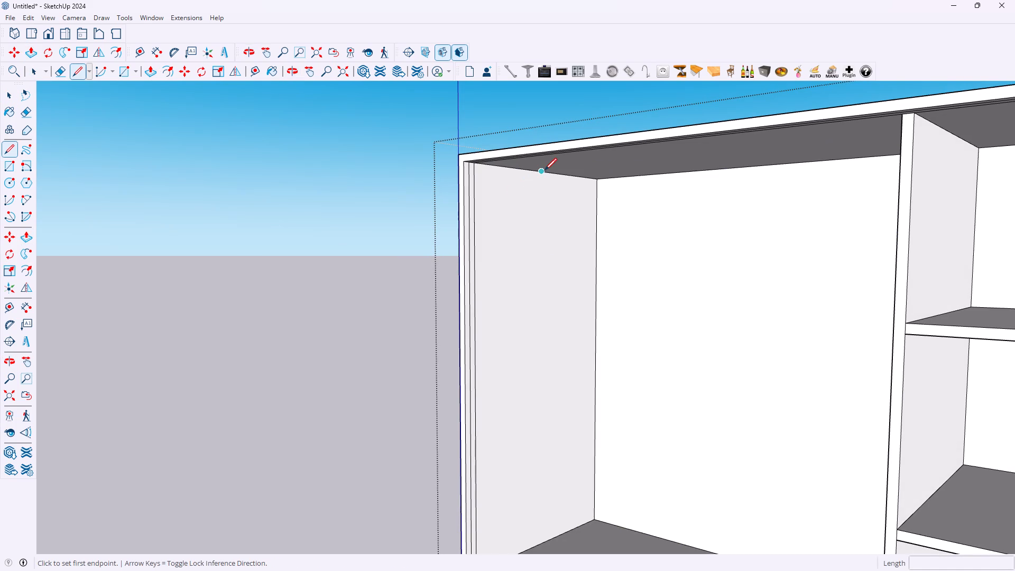
{"action": "left_click", "coordinate": [541, 172]}
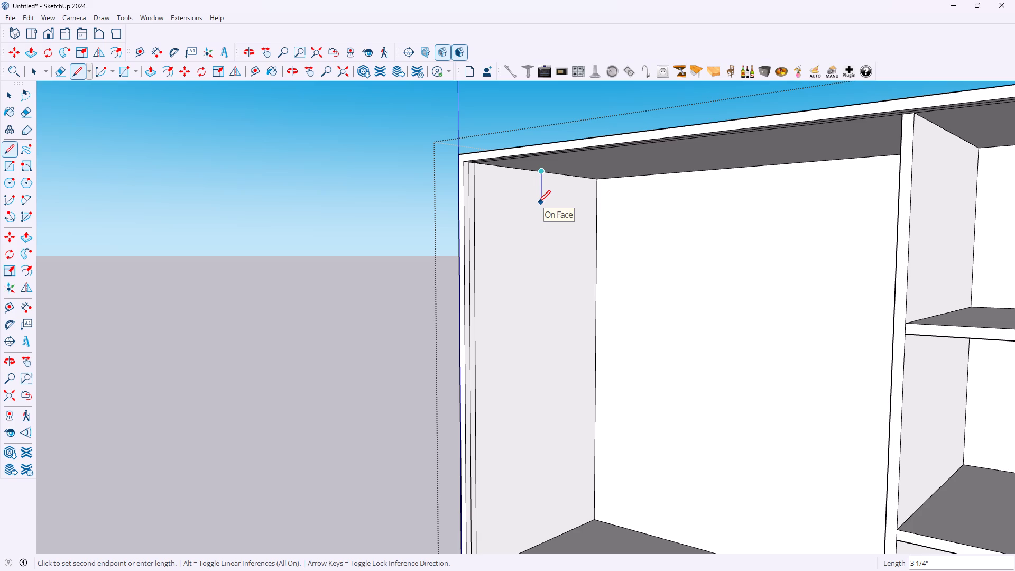
{"action": "key", "text": "4"}
{"action": "key", "text": "Return"}
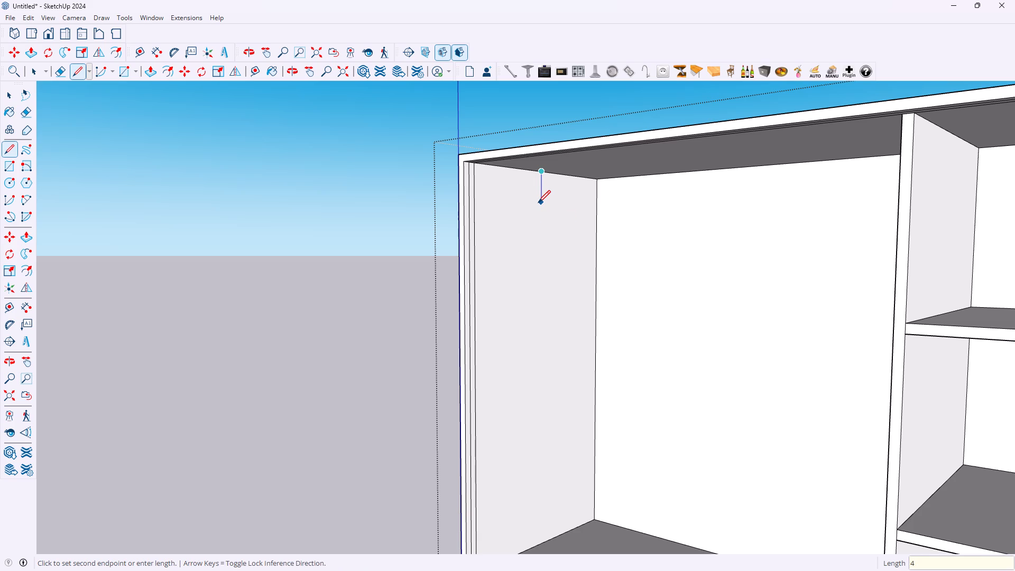
{"action": "key", "text": "space"}
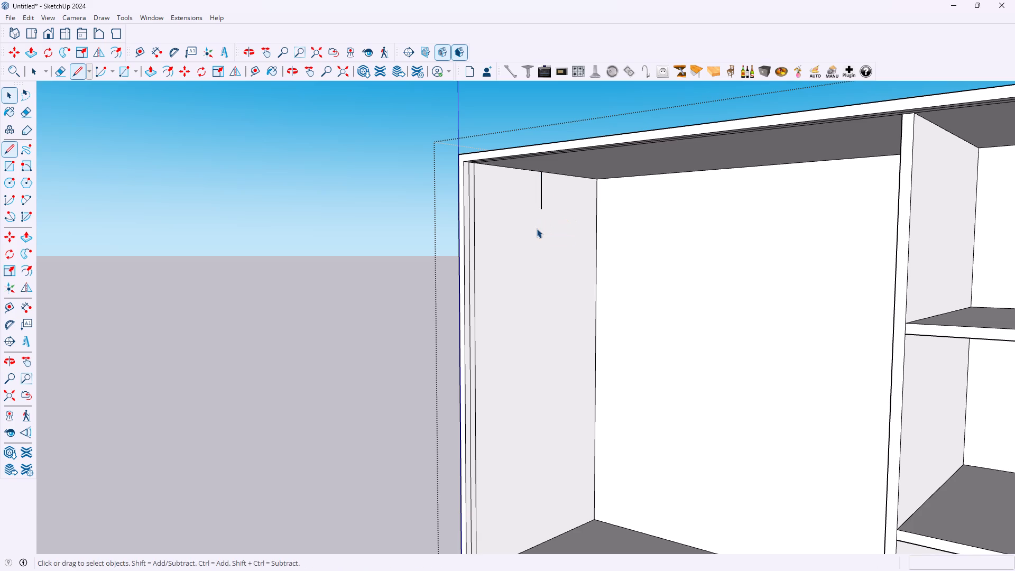
Examine the marked side panel and the whole cabinet from different angles.
{"action": "middle_click_drag", "start_coordinate": [537, 229], "coordinate": [518, 235]}
{"action": "scroll", "coordinate": [538, 229], "scroll_direction": "down", "scroll_amount": 1}
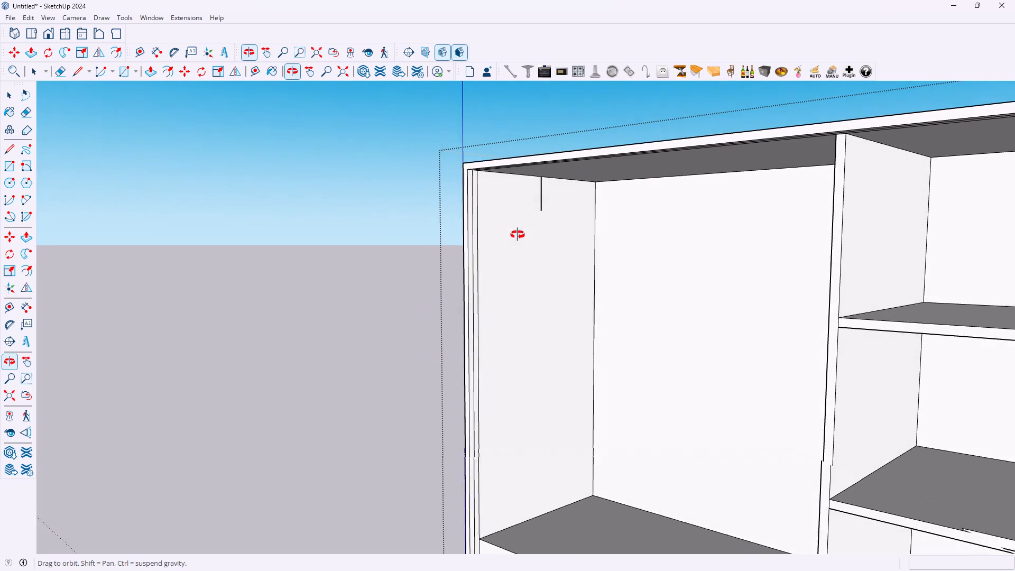
{"action": "middle_click_drag", "start_coordinate": [518, 235], "coordinate": [503, 238]}
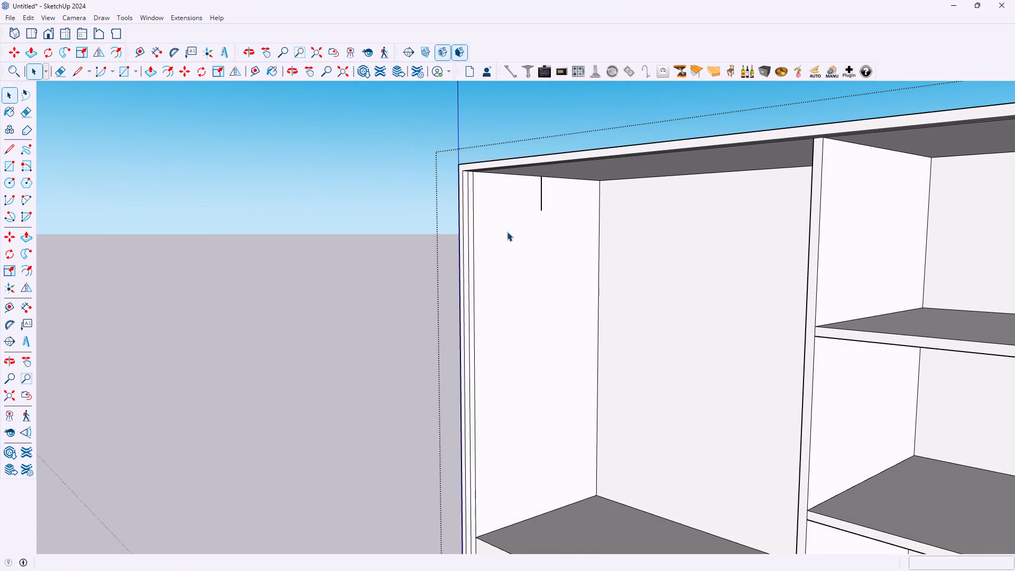
{"action": "middle_click_drag", "start_coordinate": [519, 233], "coordinate": [616, 220]}
{"action": "scroll", "coordinate": [715, 220], "scroll_direction": "down", "scroll_amount": 6}
{"action": "scroll", "coordinate": [769, 230], "scroll_direction": "down", "scroll_amount": 4}
{"action": "middle_click_drag", "start_coordinate": [745, 254], "coordinate": [799, 259]}
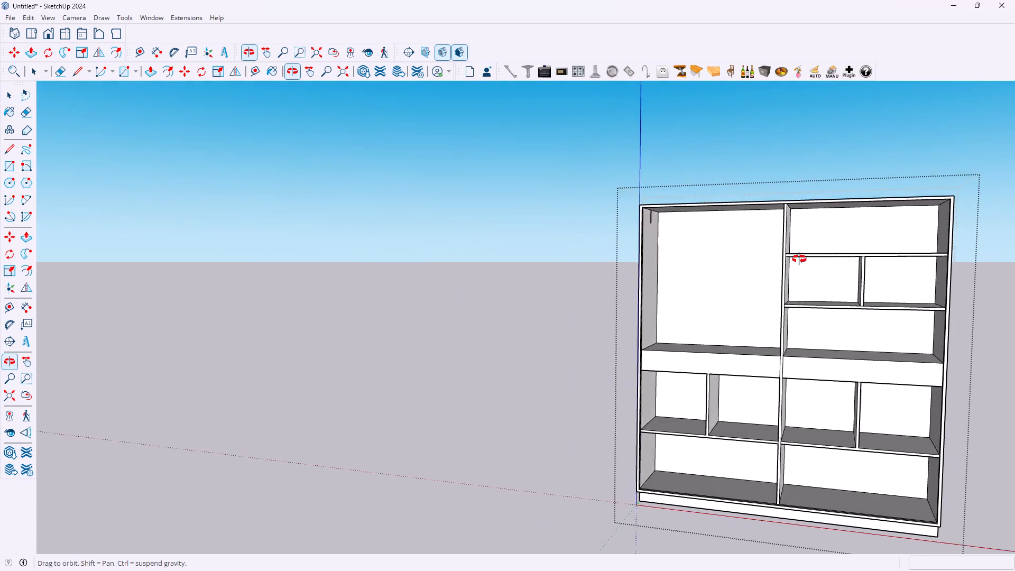
{"action": "middle_click_drag", "start_coordinate": [799, 259], "coordinate": [727, 261]}
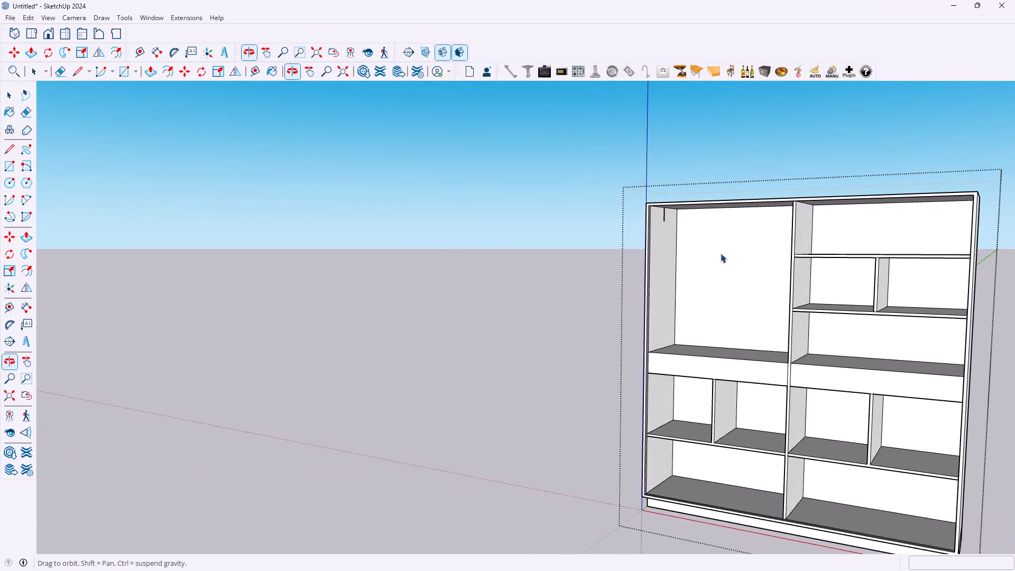
Set the Circle tool to 100 sides for drawing on the left side panel's inner face.
{"action": "scroll", "coordinate": [697, 223], "scroll_direction": "up", "scroll_amount": 15}
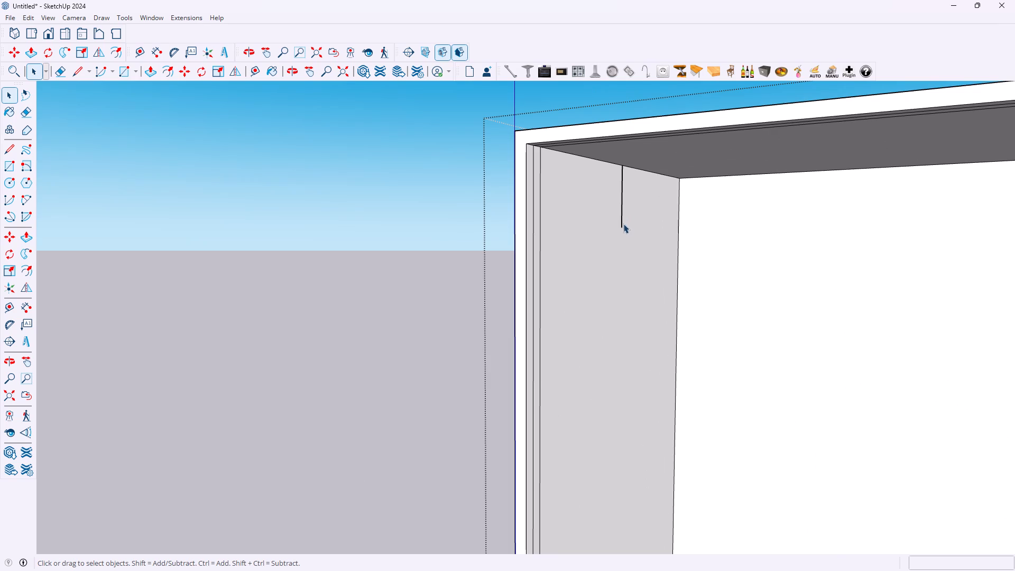
{"action": "key", "text": "c"}
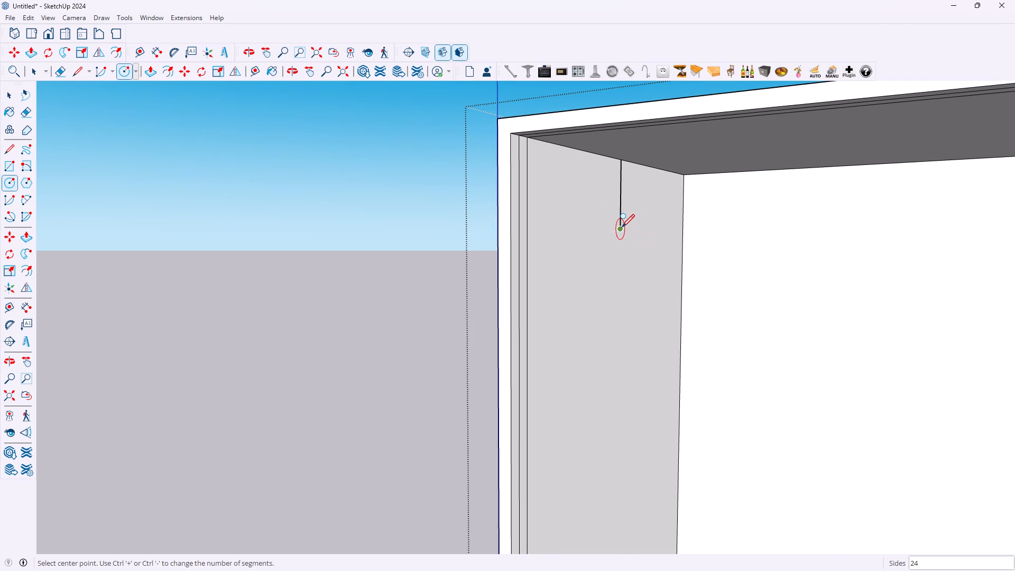
{"action": "type", "text": "100"}
{"action": "key", "text": "Return"}
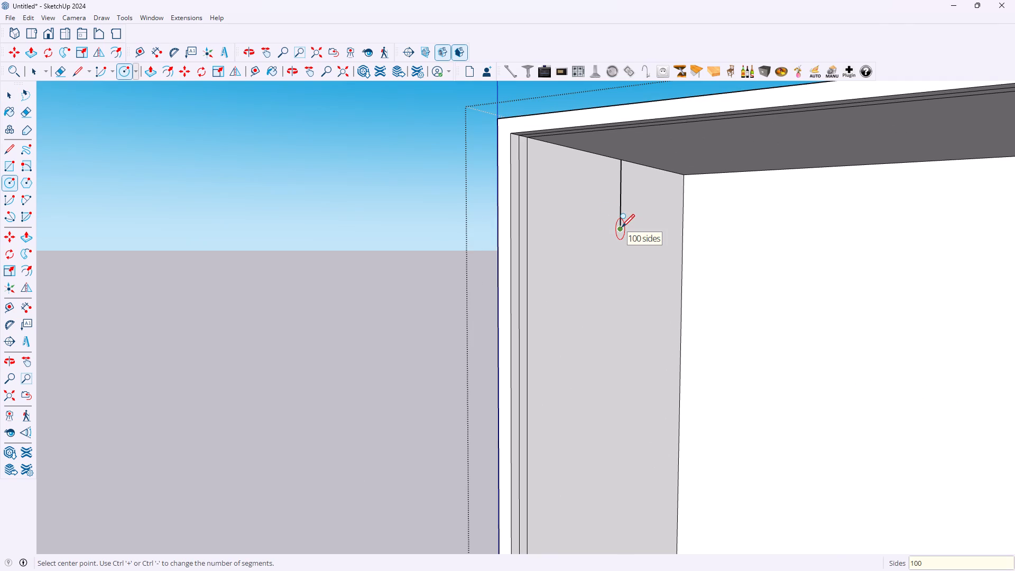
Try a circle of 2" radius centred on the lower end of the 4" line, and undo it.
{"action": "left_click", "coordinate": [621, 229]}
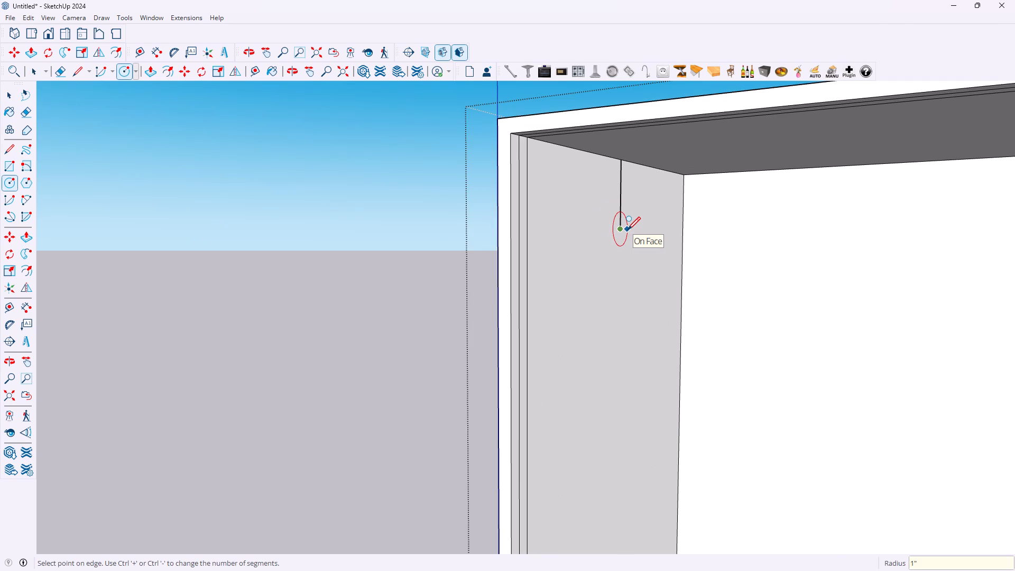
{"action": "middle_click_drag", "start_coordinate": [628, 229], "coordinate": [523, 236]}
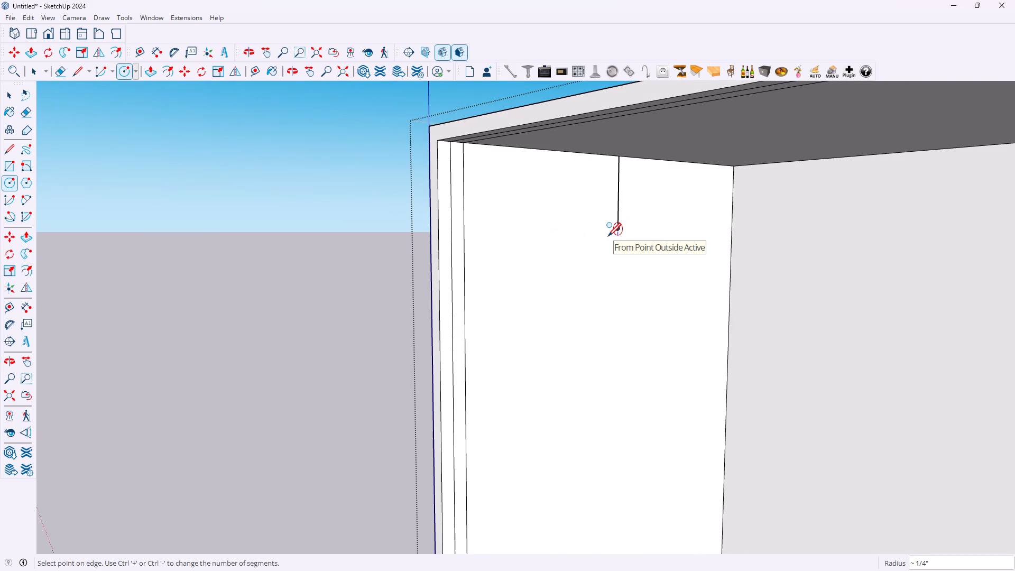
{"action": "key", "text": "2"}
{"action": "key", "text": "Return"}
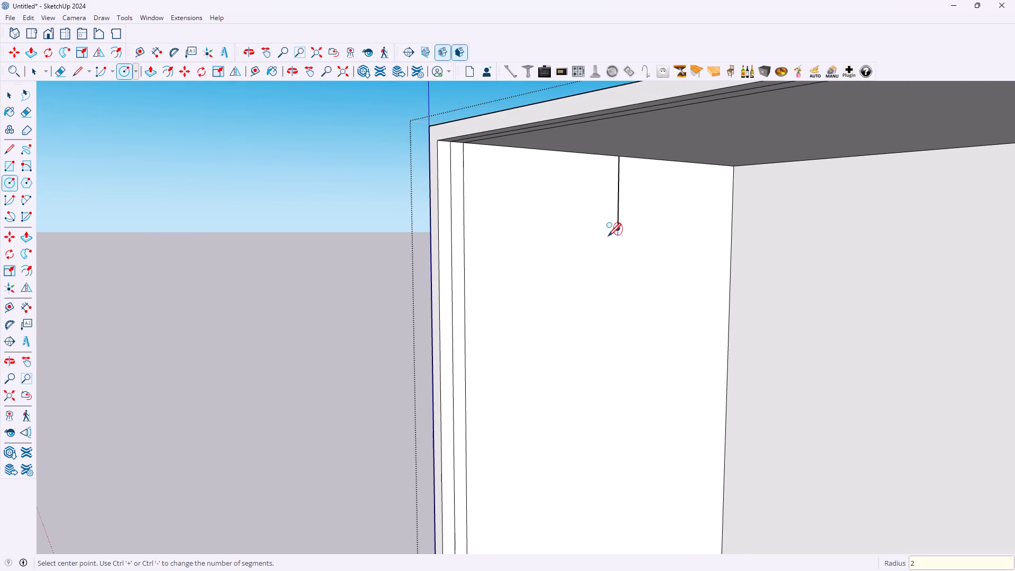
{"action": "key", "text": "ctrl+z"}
Draw a circle of 1" radius centred on the lower end of the vertical line on the side panel.
{"action": "left_click", "coordinate": [619, 229]}
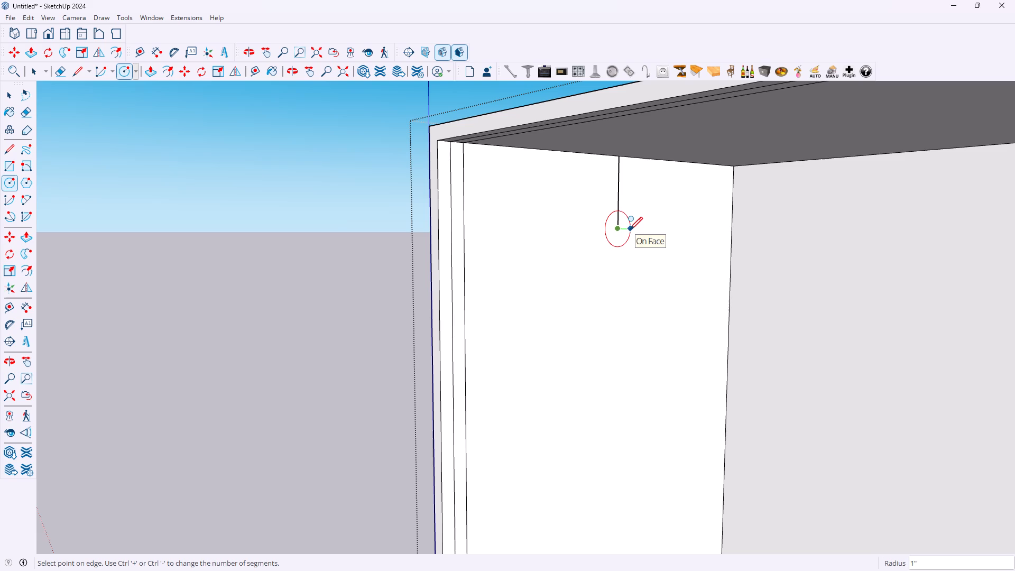
{"action": "left_click", "coordinate": [630, 229]}
{"action": "scroll", "coordinate": [640, 230], "scroll_direction": "down", "scroll_amount": 3}
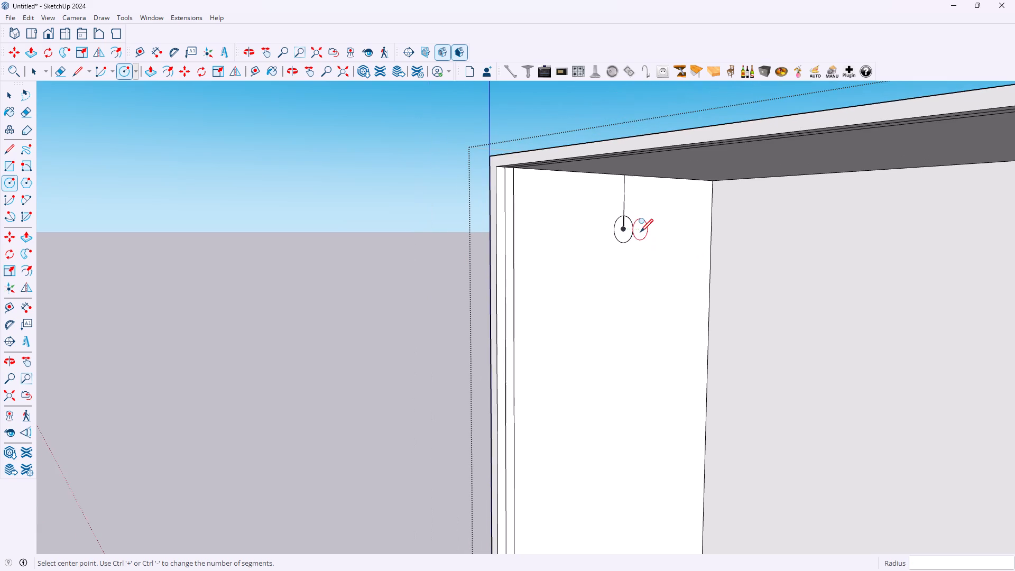
Delete both segments of the vertical reference line, inside and above the circle on the left side panel.
{"action": "key", "text": "space"}
{"action": "scroll", "coordinate": [624, 214], "scroll_direction": "up", "scroll_amount": 13}
{"action": "left_click", "coordinate": [622, 228]}
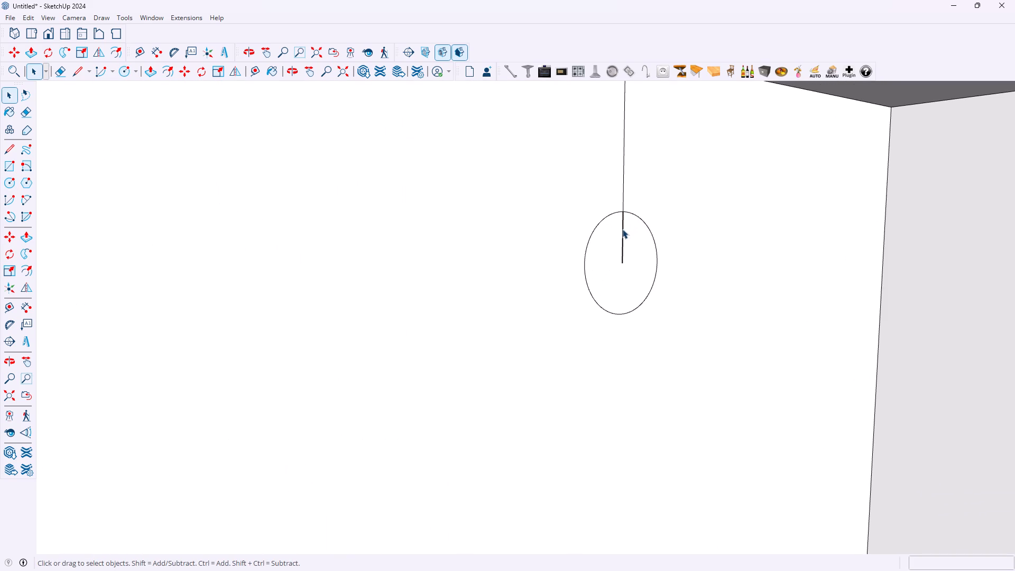
{"action": "key", "text": "Delete"}
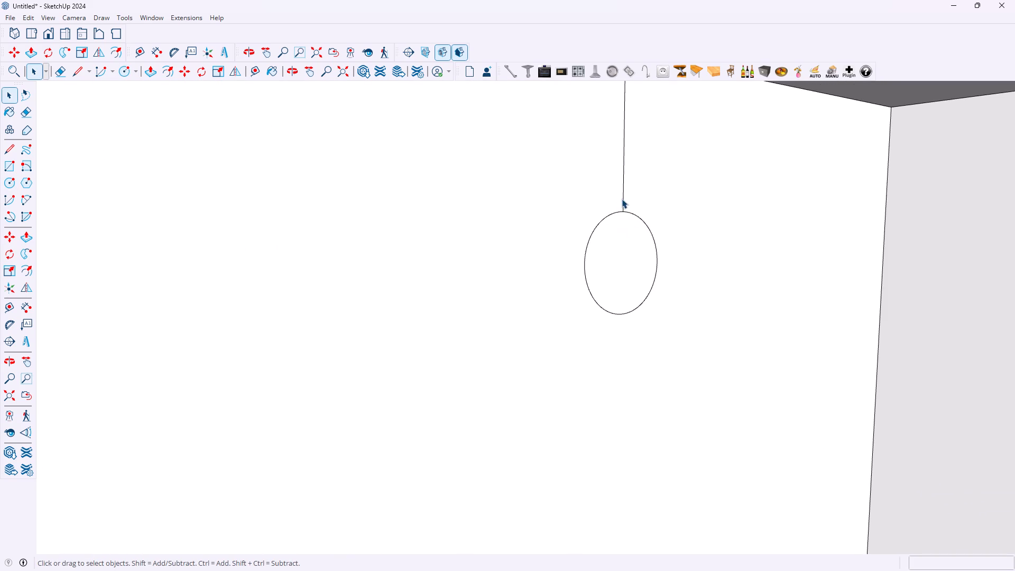
{"action": "left_click", "coordinate": [622, 197]}
{"action": "key", "text": "Delete"}
Push/Pull the circle across the upper left compartment to the central partition's face, forming a hanging rod about 3' 2 1/2" long.
{"action": "scroll", "coordinate": [625, 206], "scroll_direction": "down", "scroll_amount": 6}
{"action": "left_click", "coordinate": [626, 233]}
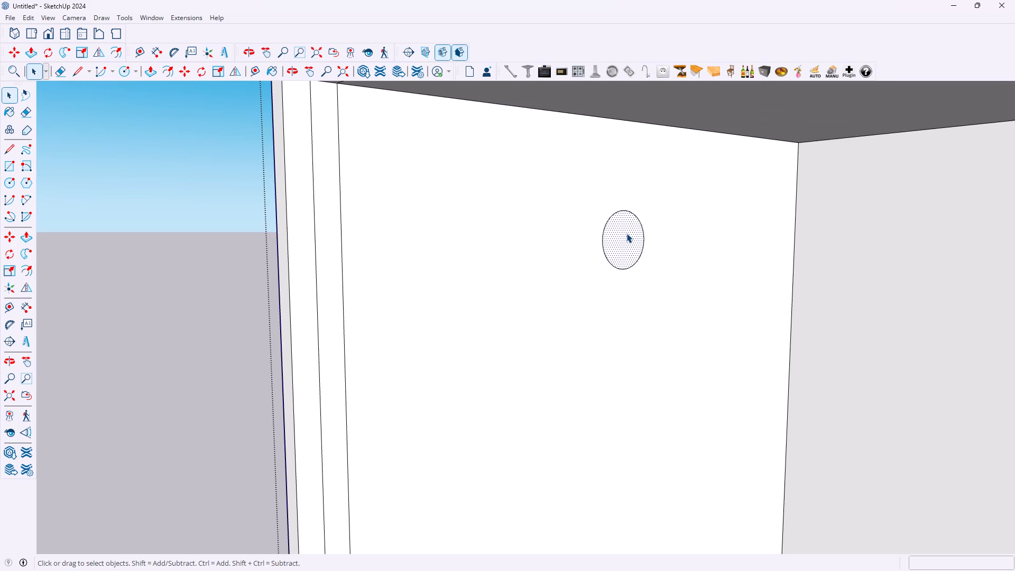
{"action": "key", "text": "p"}
{"action": "left_click", "coordinate": [626, 233]}
{"action": "scroll", "coordinate": [685, 237], "scroll_direction": "down", "scroll_amount": 4}
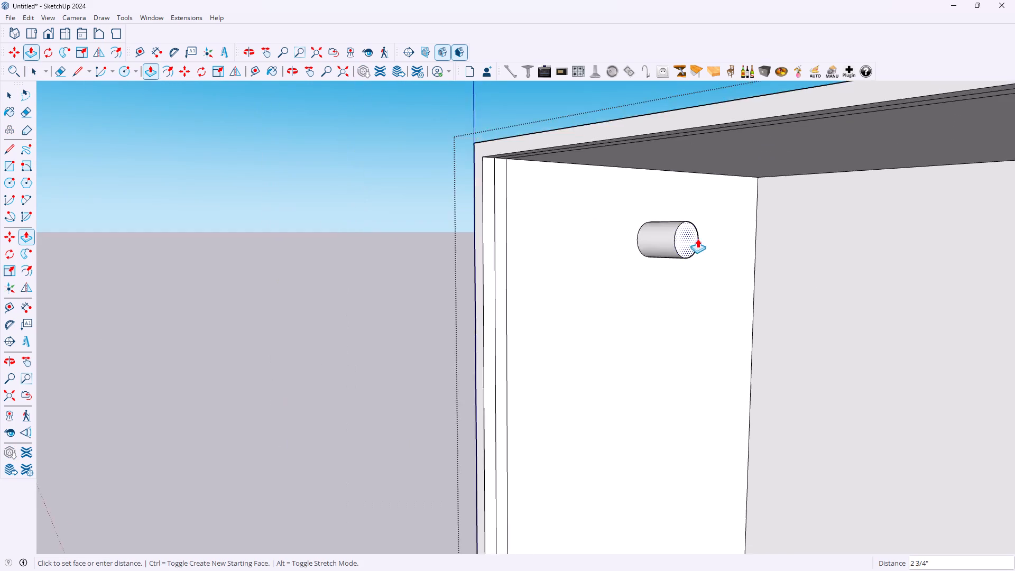
{"action": "scroll", "coordinate": [697, 238], "scroll_direction": "down", "scroll_amount": 18}
{"action": "middle_click_drag", "start_coordinate": [724, 245], "coordinate": [888, 251]}
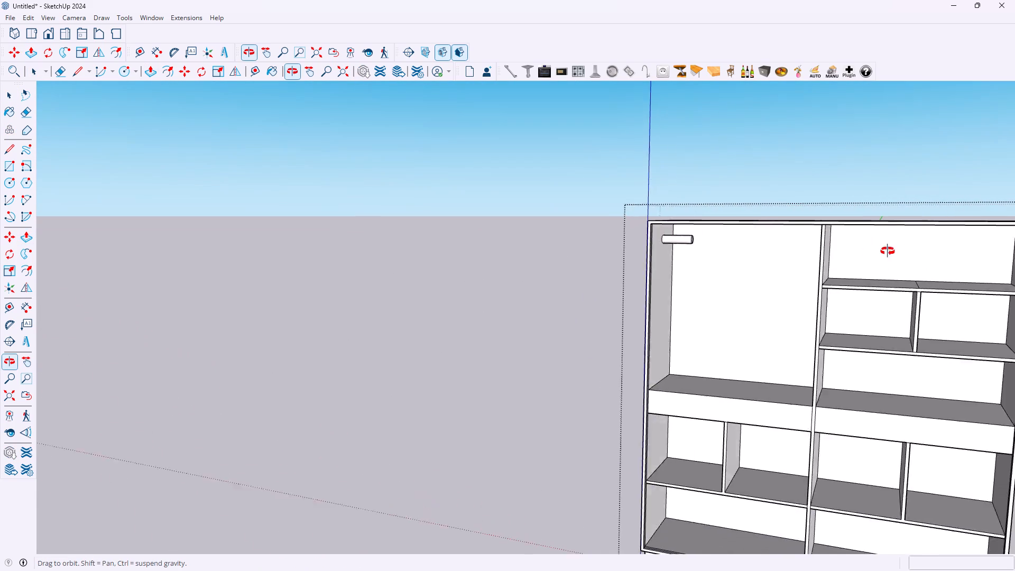
{"action": "middle_click_drag", "start_coordinate": [888, 251], "coordinate": [935, 251]}
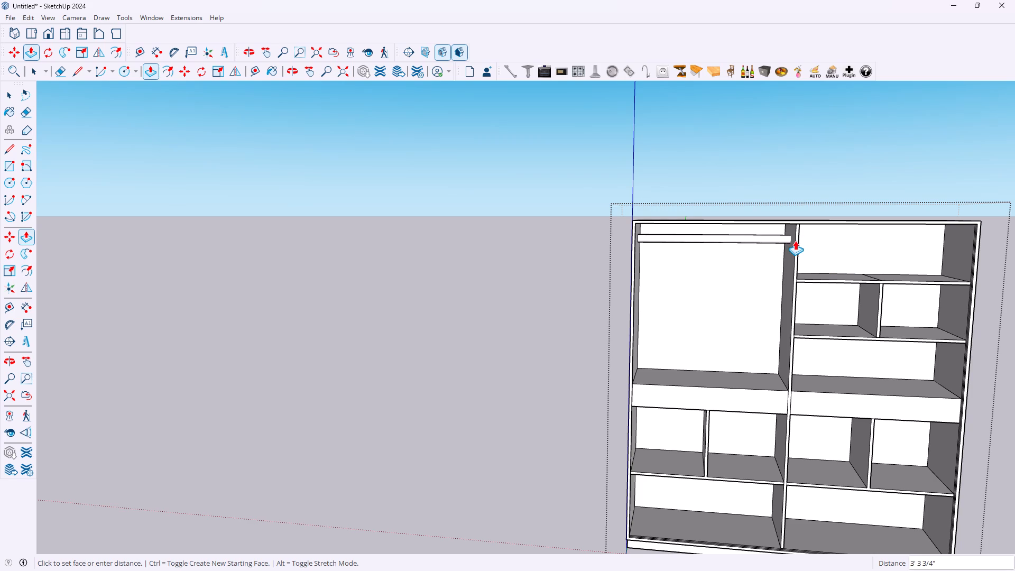
{"action": "scroll", "coordinate": [795, 241], "scroll_direction": "up", "scroll_amount": 15}
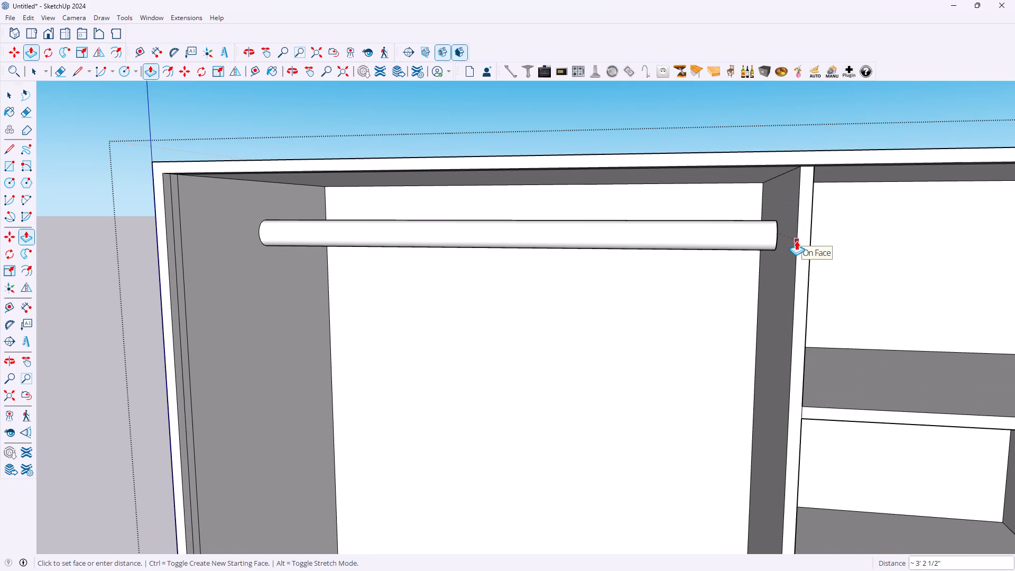
{"action": "left_click", "coordinate": [796, 241]}
Examine the hanging rod and the whole cabinet front from different angles.
{"action": "scroll", "coordinate": [778, 243], "scroll_direction": "down", "scroll_amount": 9}
{"action": "middle_click_drag", "start_coordinate": [691, 257], "coordinate": [706, 248]}
{"action": "scroll", "coordinate": [691, 257], "scroll_direction": "down", "scroll_amount": 1}
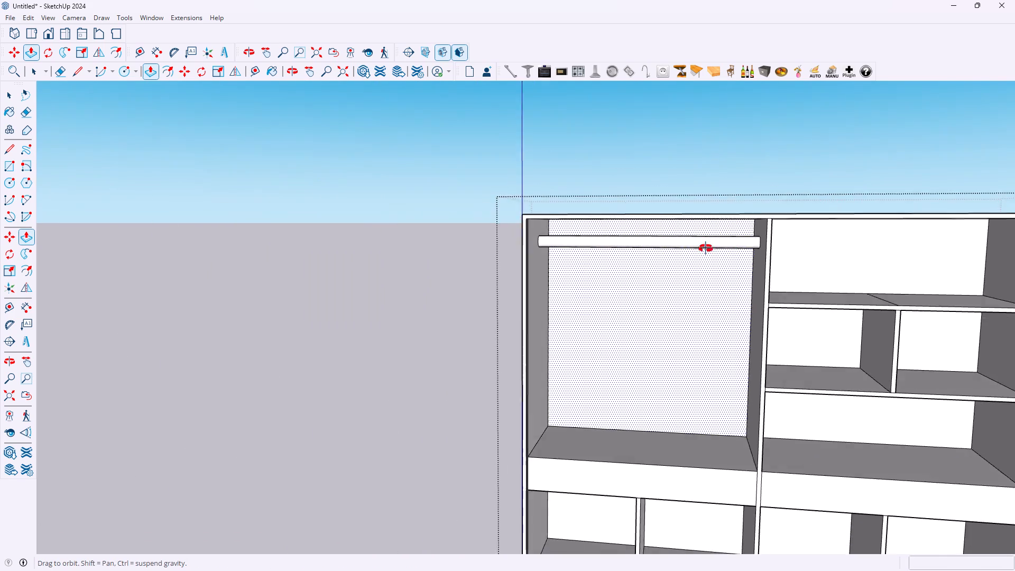
{"action": "middle_click_drag", "start_coordinate": [706, 248], "coordinate": [724, 228]}
{"action": "scroll", "coordinate": [697, 228], "scroll_direction": "down", "scroll_amount": 11}
{"action": "middle_click_drag", "start_coordinate": [805, 264], "coordinate": [763, 270]}
{"action": "scroll", "coordinate": [783, 269], "scroll_direction": "up", "scroll_amount": 5}
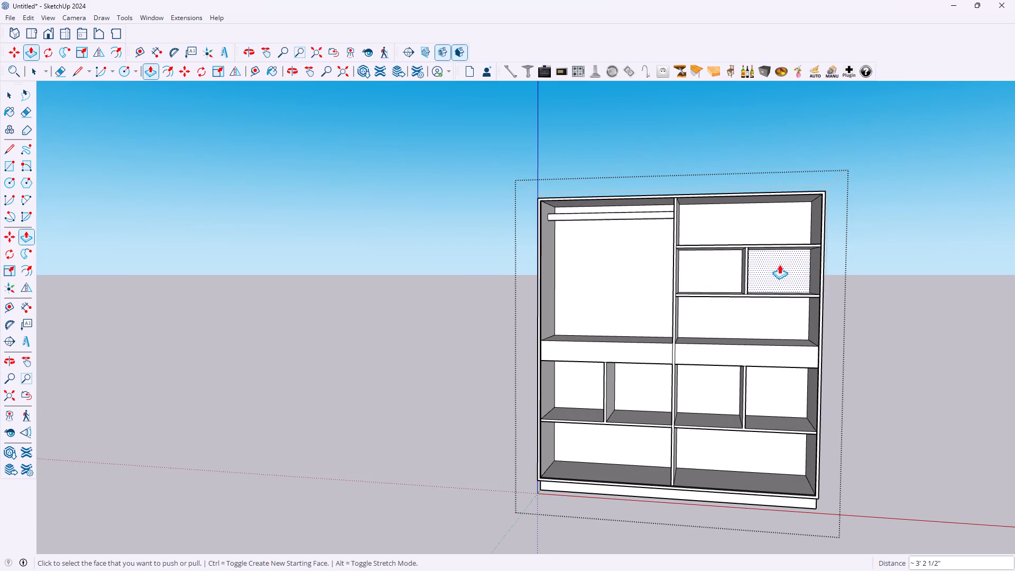
{"action": "middle_click_drag", "start_coordinate": [691, 364], "coordinate": [743, 338]}
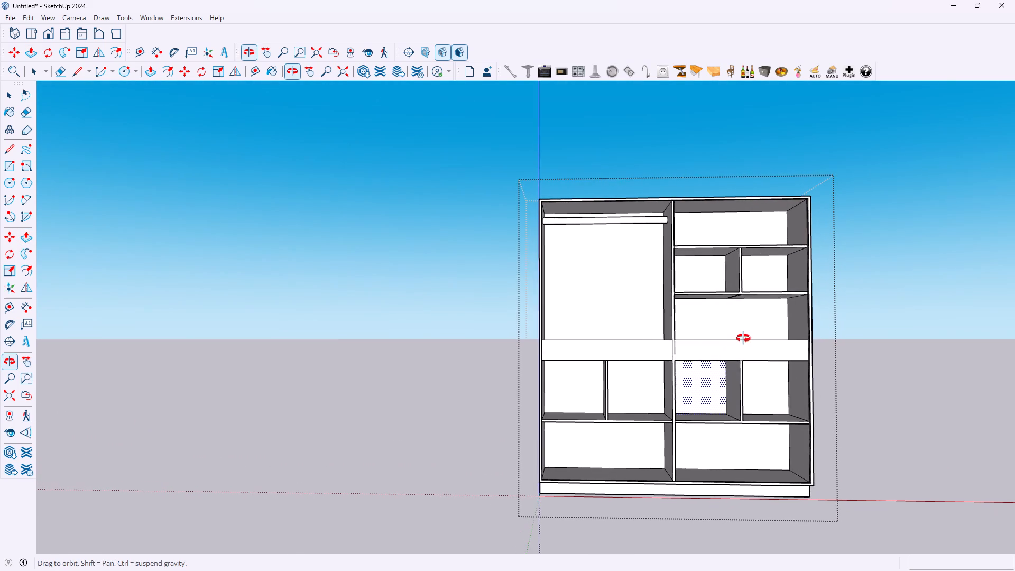
{"action": "middle_click_drag", "start_coordinate": [743, 338], "coordinate": [739, 338]}
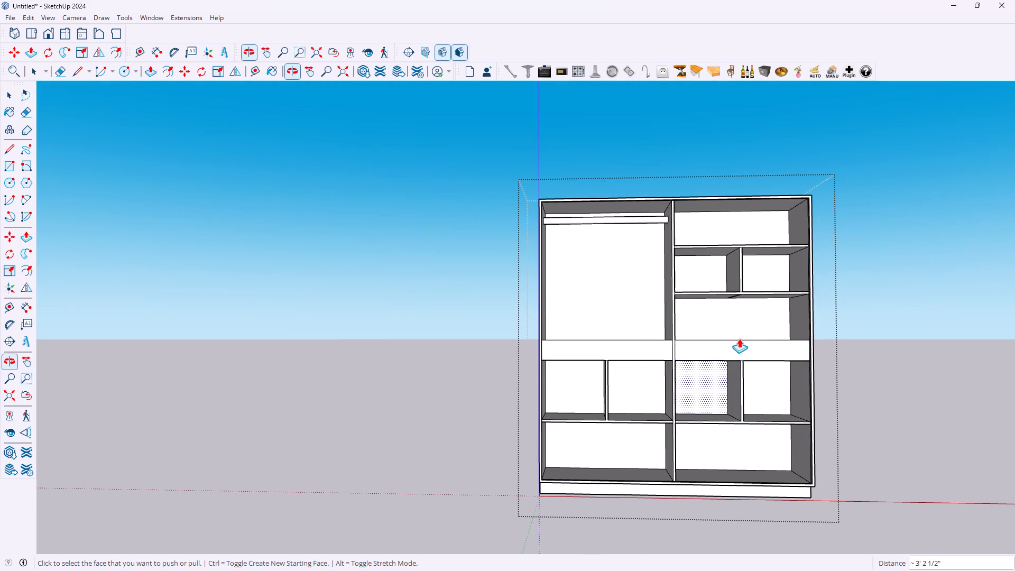
{"action": "scroll", "coordinate": [727, 351], "scroll_direction": "up", "scroll_amount": 4}
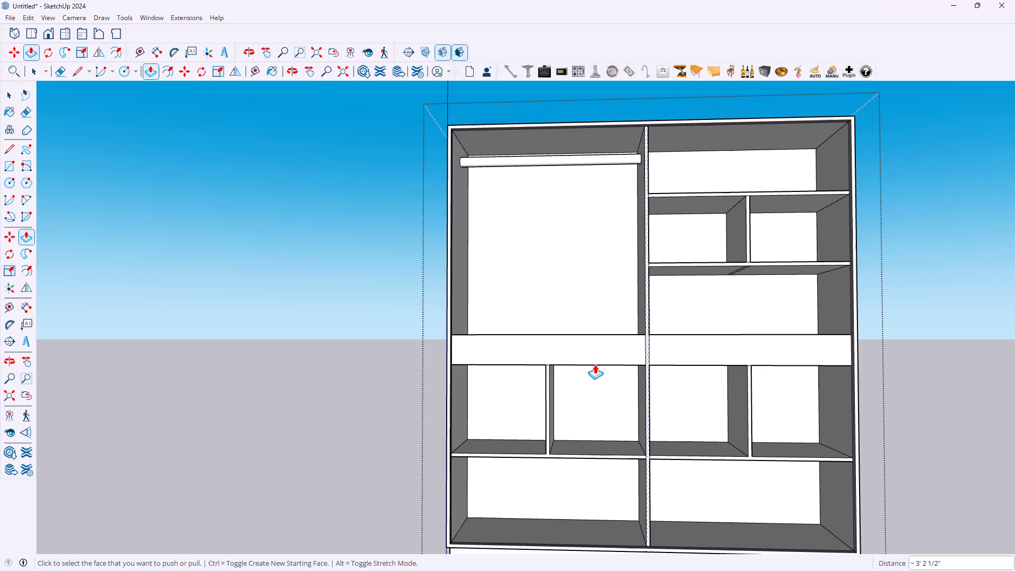
{"action": "key", "text": "space"}
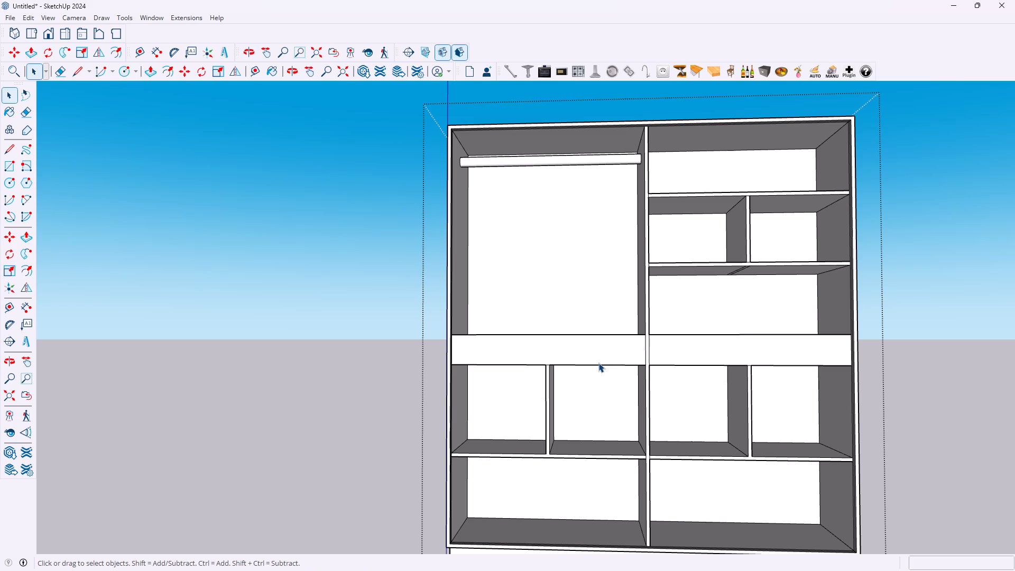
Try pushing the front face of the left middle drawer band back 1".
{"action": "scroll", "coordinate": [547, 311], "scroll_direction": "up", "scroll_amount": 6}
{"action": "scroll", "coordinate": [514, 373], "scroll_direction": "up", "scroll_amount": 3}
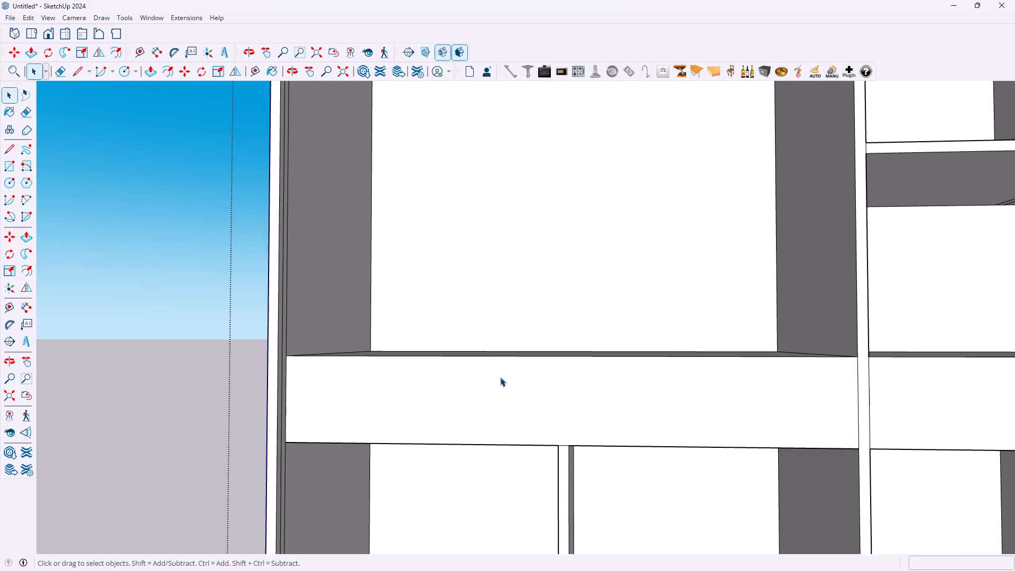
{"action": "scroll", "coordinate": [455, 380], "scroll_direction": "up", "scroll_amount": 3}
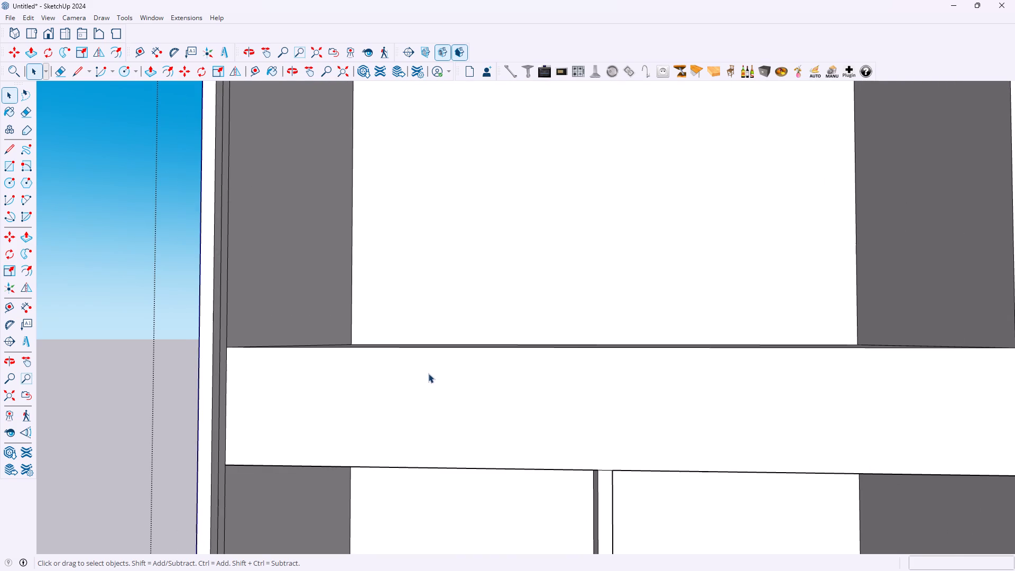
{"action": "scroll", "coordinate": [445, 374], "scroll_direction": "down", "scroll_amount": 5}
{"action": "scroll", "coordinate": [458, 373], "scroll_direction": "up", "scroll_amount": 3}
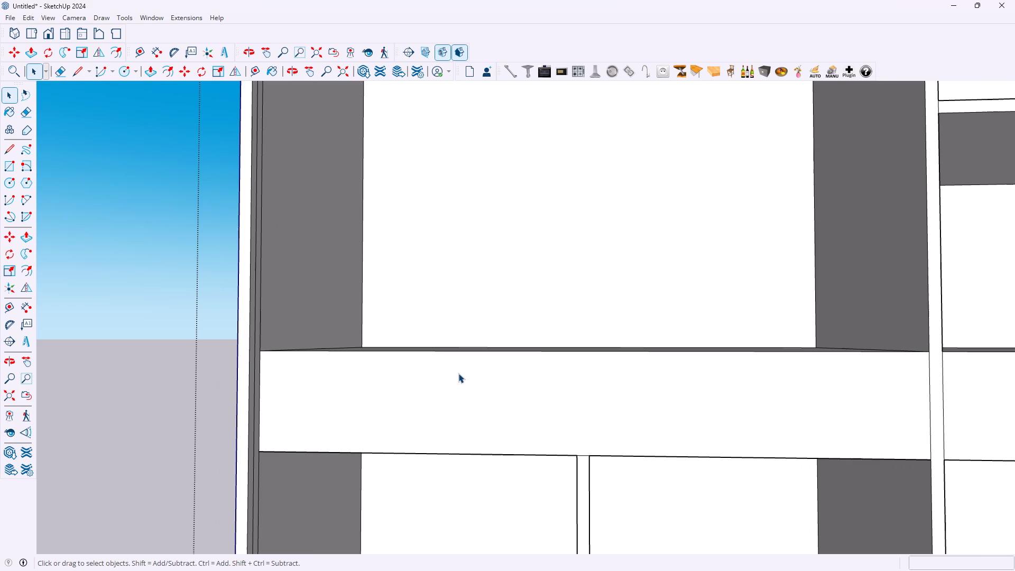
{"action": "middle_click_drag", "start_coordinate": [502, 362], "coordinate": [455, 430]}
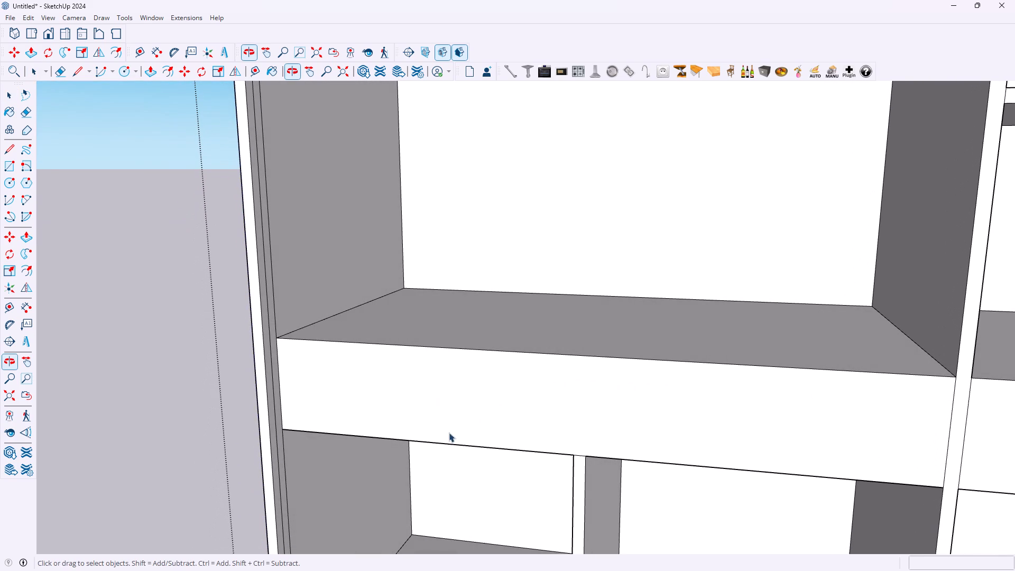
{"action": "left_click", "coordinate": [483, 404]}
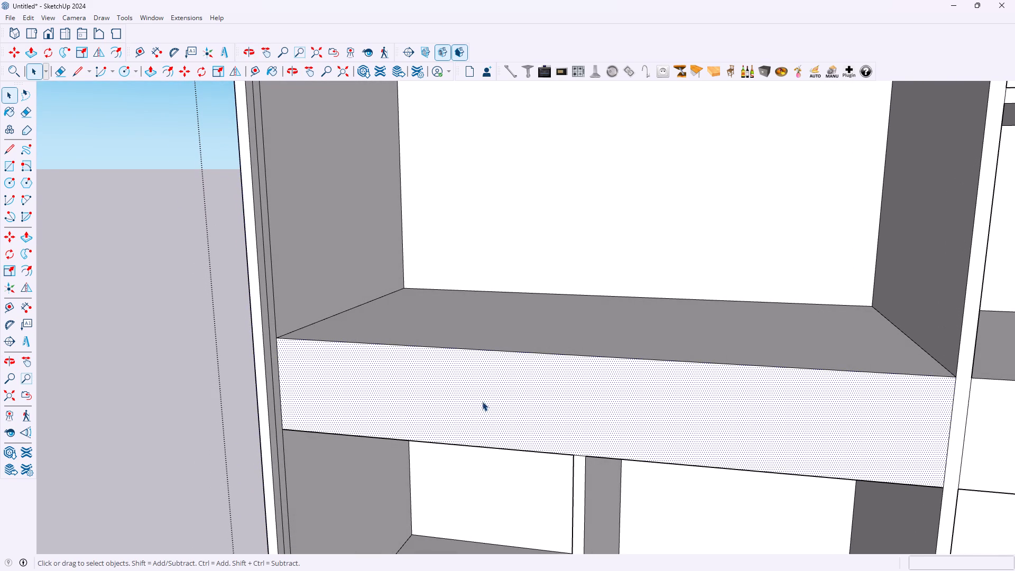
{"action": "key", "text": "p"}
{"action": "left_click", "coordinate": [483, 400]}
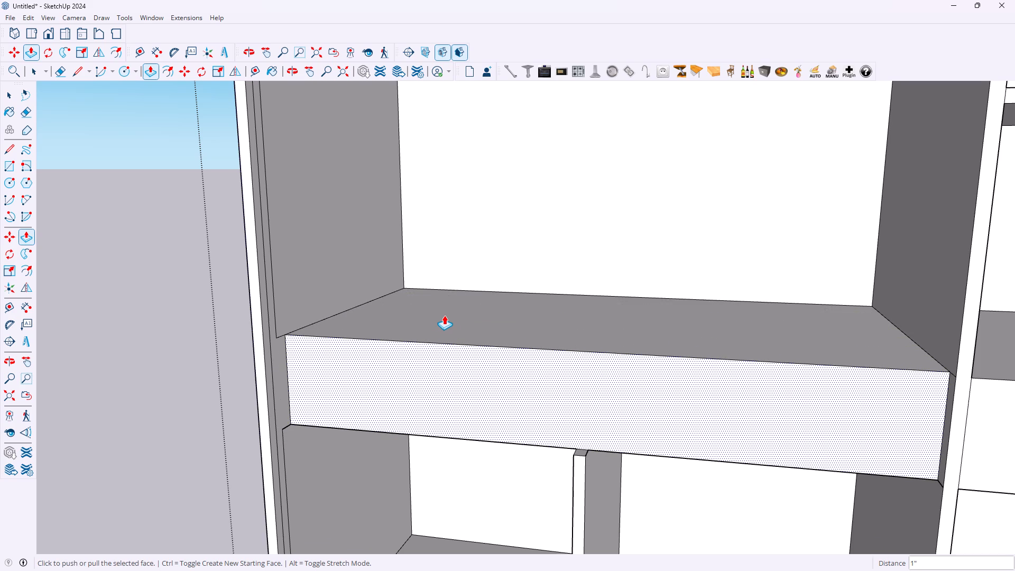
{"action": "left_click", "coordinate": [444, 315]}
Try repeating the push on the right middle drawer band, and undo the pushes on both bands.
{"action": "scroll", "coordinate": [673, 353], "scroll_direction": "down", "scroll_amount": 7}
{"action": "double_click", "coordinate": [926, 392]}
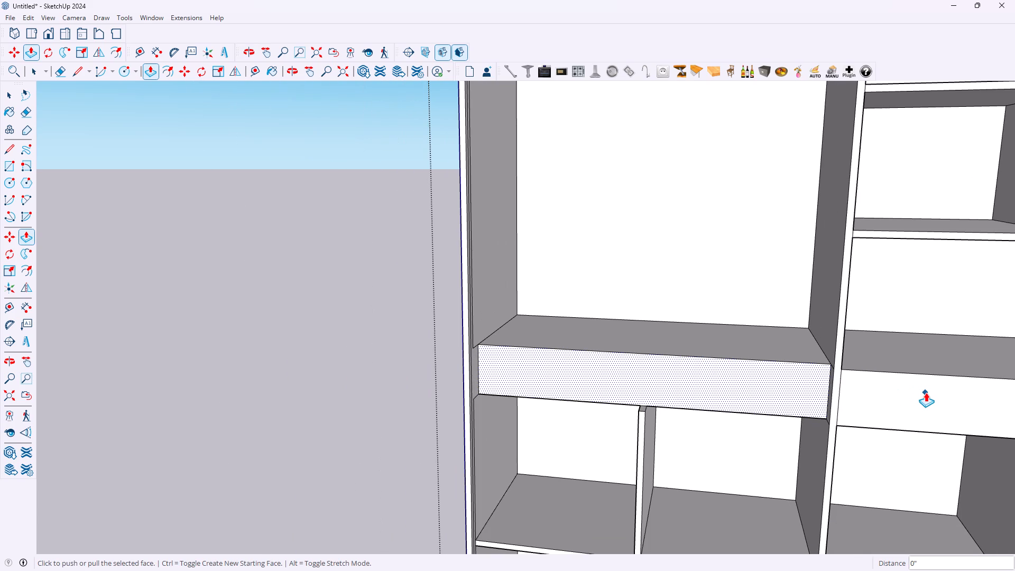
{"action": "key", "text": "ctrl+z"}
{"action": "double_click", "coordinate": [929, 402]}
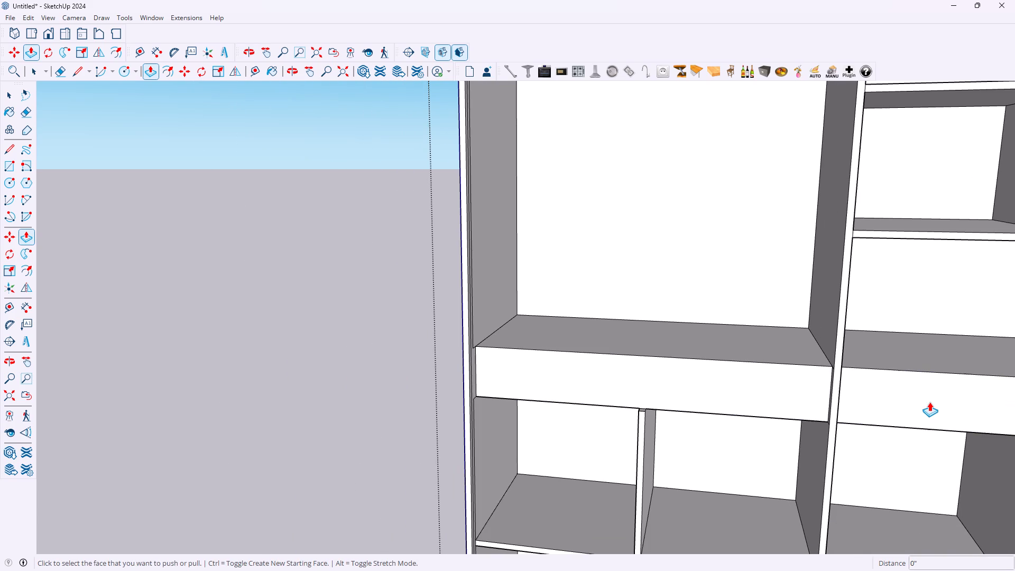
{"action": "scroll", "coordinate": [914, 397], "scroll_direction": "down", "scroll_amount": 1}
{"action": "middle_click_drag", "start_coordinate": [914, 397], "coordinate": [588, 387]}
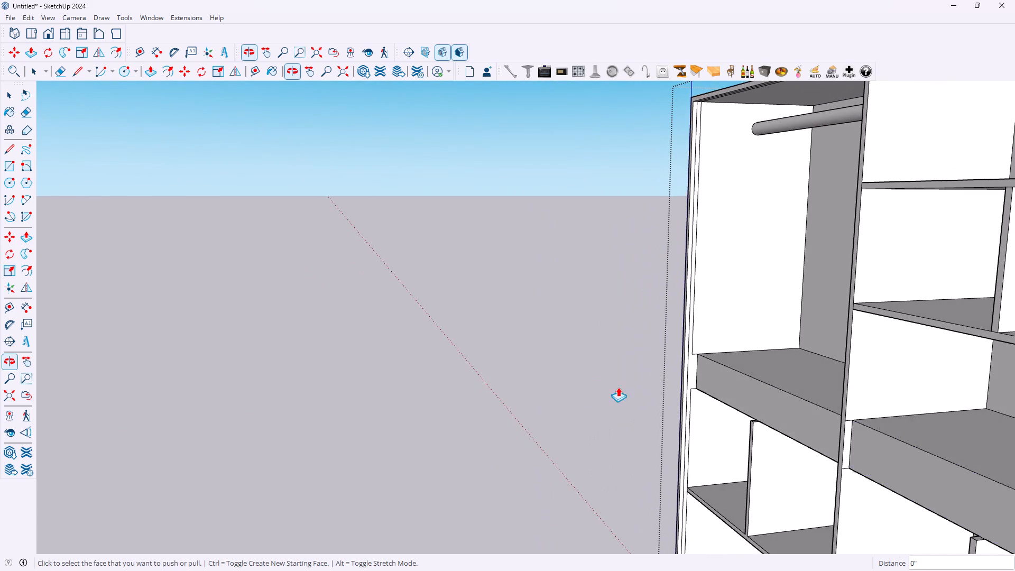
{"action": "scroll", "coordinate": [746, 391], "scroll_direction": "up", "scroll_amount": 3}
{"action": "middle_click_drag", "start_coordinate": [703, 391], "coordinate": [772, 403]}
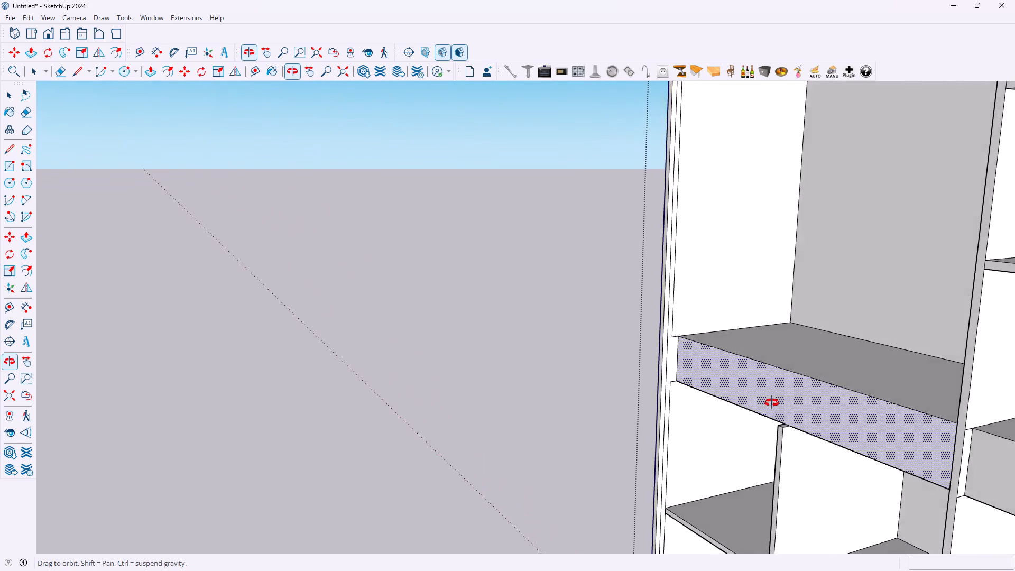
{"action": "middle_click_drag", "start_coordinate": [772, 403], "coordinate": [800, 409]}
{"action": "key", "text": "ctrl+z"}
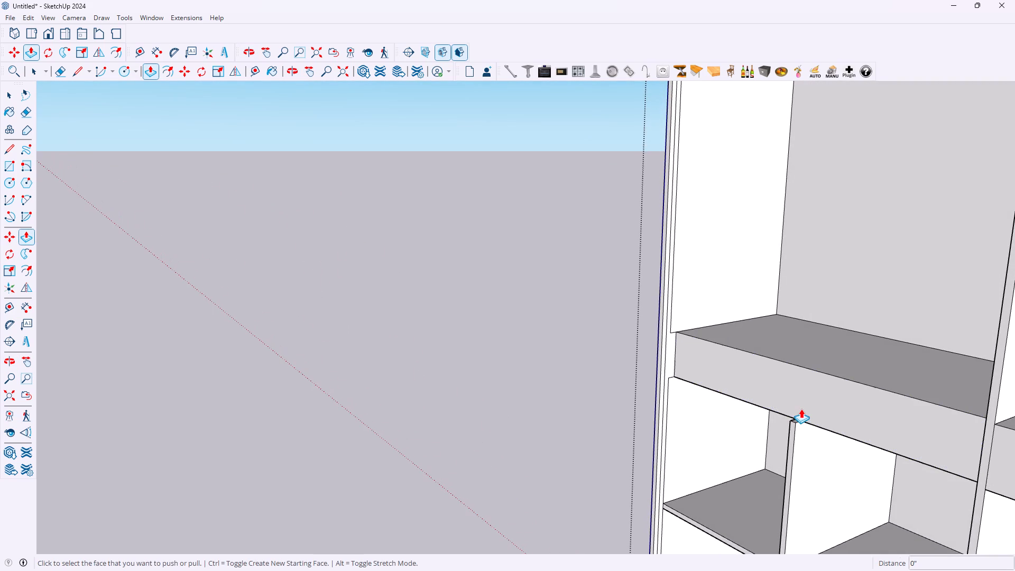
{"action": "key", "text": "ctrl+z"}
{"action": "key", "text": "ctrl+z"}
Draw a vertical line across the left middle drawer band, from the centre of the partition below up to the band's top edge.
{"action": "scroll", "coordinate": [779, 406], "scroll_direction": "up", "scroll_amount": 1}
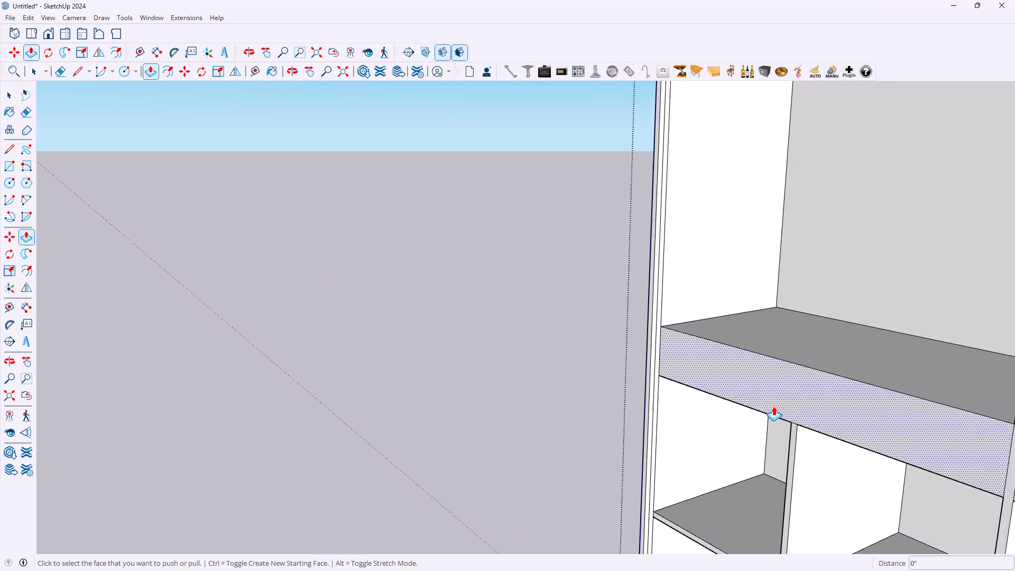
{"action": "scroll", "coordinate": [773, 406], "scroll_direction": "up", "scroll_amount": 3}
{"action": "middle_click_drag", "start_coordinate": [710, 398], "coordinate": [880, 399]}
{"action": "scroll", "coordinate": [839, 399], "scroll_direction": "down", "scroll_amount": 2}
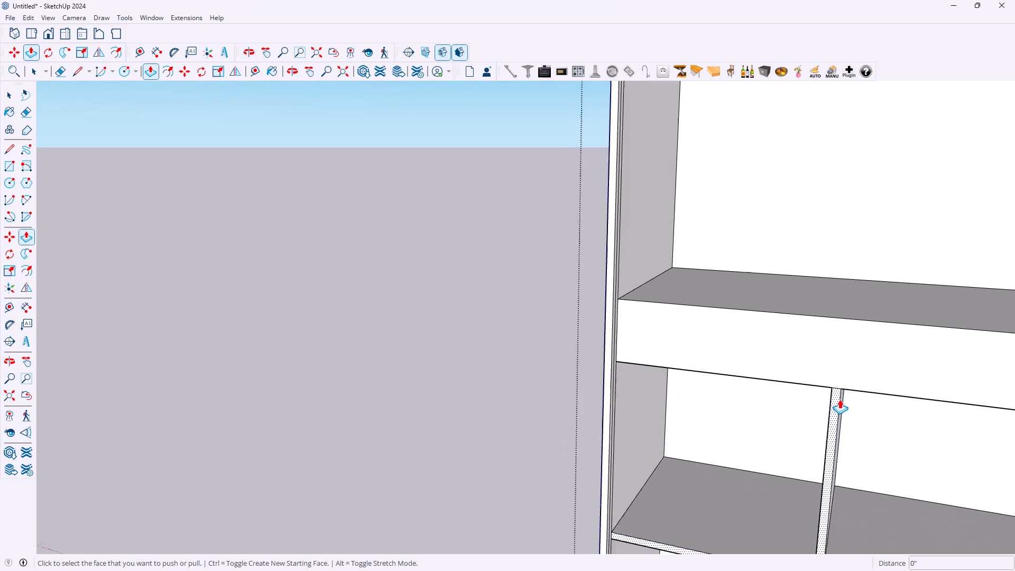
{"action": "scroll", "coordinate": [839, 399], "scroll_direction": "down", "scroll_amount": 7}
{"action": "scroll", "coordinate": [860, 417], "scroll_direction": "up", "scroll_amount": 4}
{"action": "scroll", "coordinate": [770, 379], "scroll_direction": "down", "scroll_amount": 4}
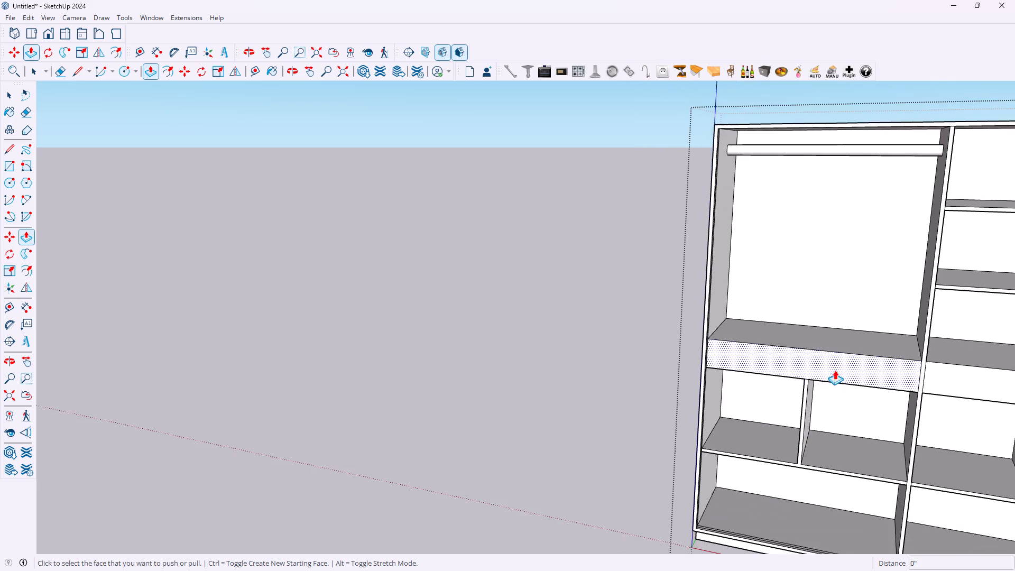
{"action": "scroll", "coordinate": [835, 370], "scroll_direction": "down", "scroll_amount": 5}
{"action": "scroll", "coordinate": [876, 375], "scroll_direction": "up", "scroll_amount": 4}
{"action": "scroll", "coordinate": [829, 381], "scroll_direction": "up", "scroll_amount": 4}
{"action": "key", "text": "l"}
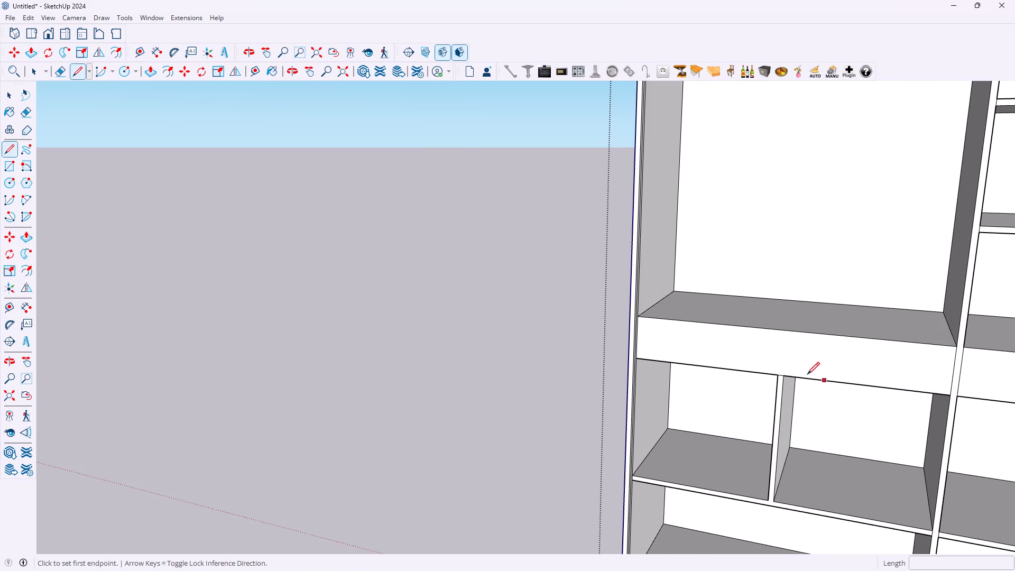
{"action": "scroll", "coordinate": [776, 374], "scroll_direction": "up", "scroll_amount": 5}
{"action": "middle_click_drag", "start_coordinate": [786, 374], "coordinate": [815, 374]}
{"action": "scroll", "coordinate": [815, 374], "scroll_direction": "up", "scroll_amount": 1}
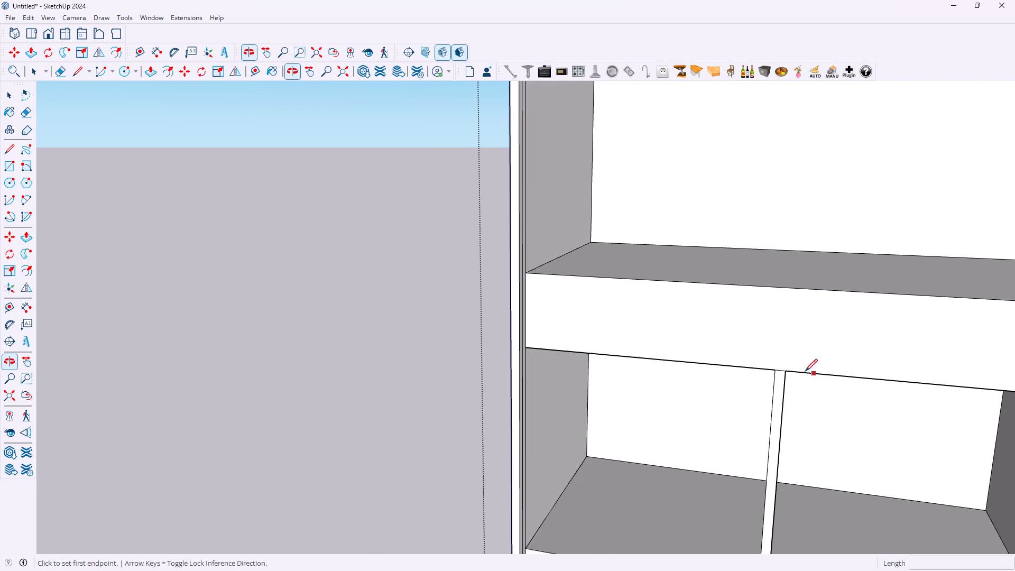
{"action": "scroll", "coordinate": [779, 369], "scroll_direction": "up", "scroll_amount": 4}
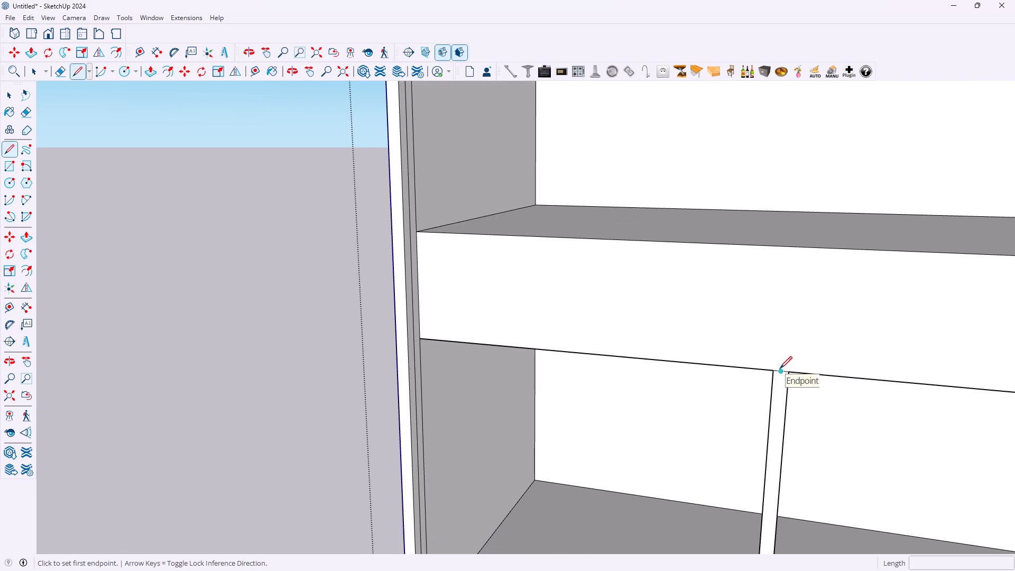
{"action": "left_click", "coordinate": [780, 369]}
{"action": "scroll", "coordinate": [787, 260], "scroll_direction": "up", "scroll_amount": 1}
{"action": "middle_click_drag", "start_coordinate": [787, 261], "coordinate": [797, 262]}
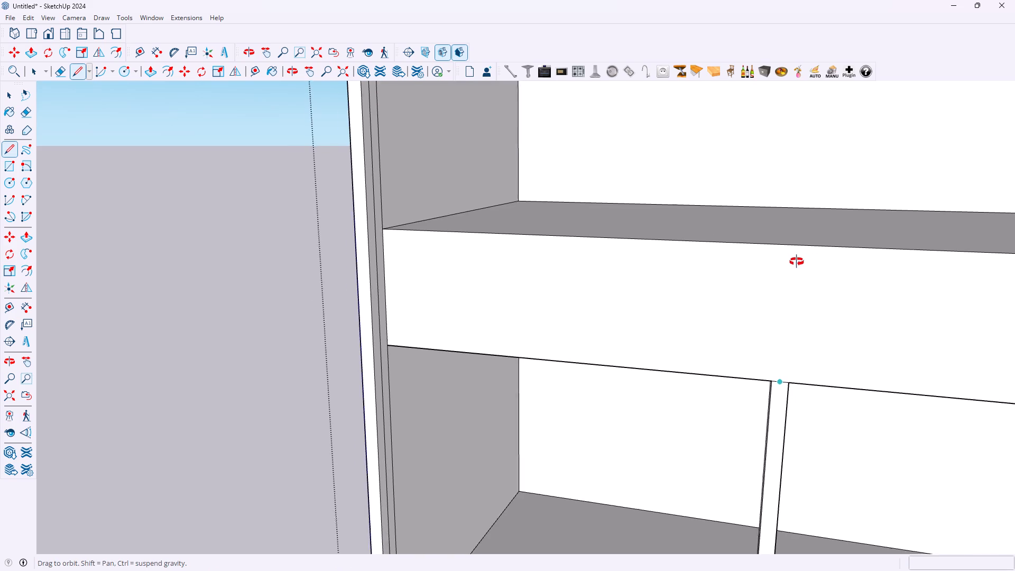
{"action": "middle_click_drag", "start_coordinate": [797, 262], "coordinate": [836, 256]}
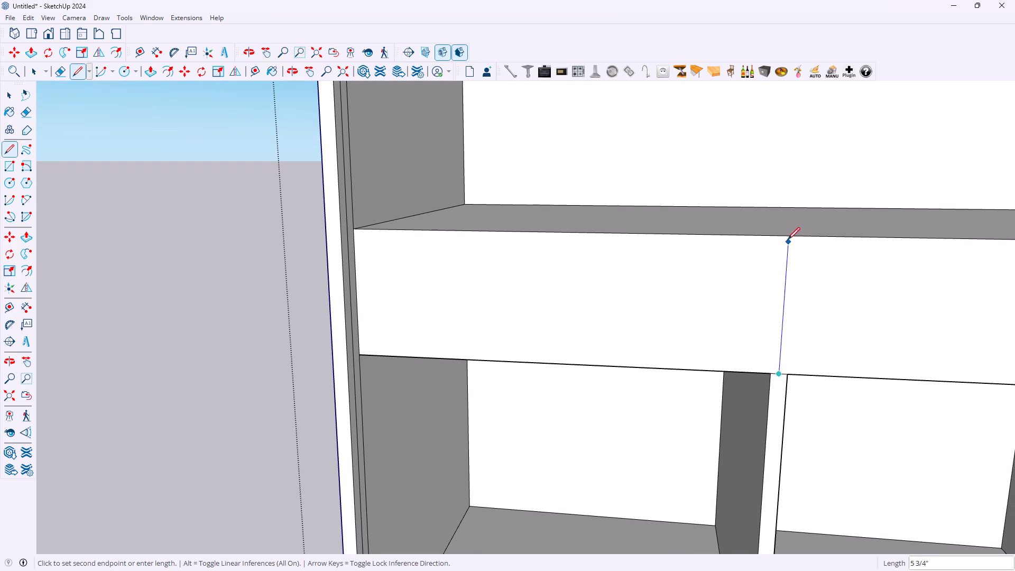
{"action": "left_click", "coordinate": [789, 235]}
{"action": "scroll", "coordinate": [793, 337], "scroll_direction": "down", "scroll_amount": 7}
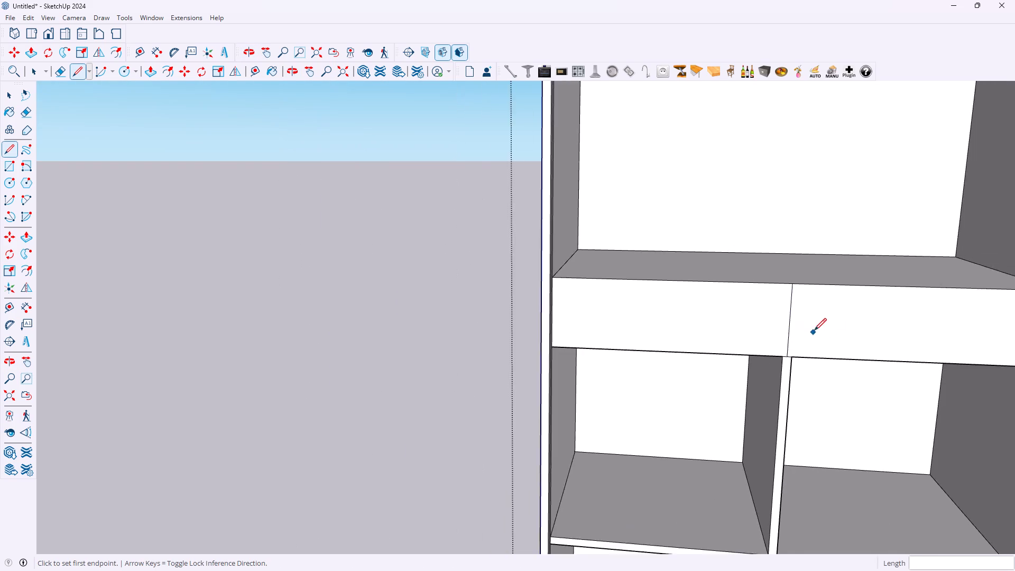
{"action": "scroll", "coordinate": [814, 330], "scroll_direction": "down", "scroll_amount": 18}
{"action": "scroll", "coordinate": [976, 374], "scroll_direction": "down", "scroll_amount": 13}
{"action": "scroll", "coordinate": [999, 366], "scroll_direction": "up", "scroll_amount": 17}
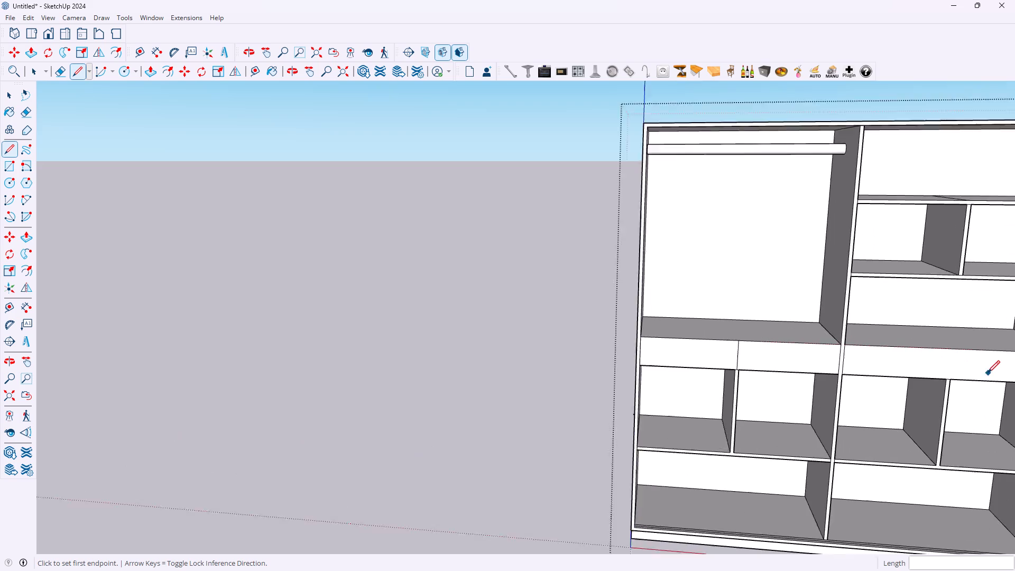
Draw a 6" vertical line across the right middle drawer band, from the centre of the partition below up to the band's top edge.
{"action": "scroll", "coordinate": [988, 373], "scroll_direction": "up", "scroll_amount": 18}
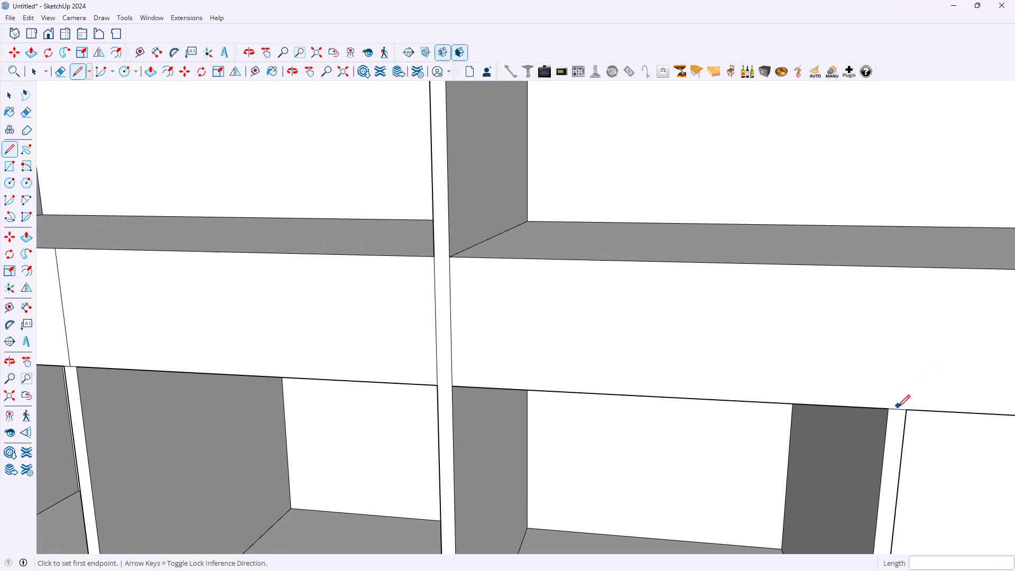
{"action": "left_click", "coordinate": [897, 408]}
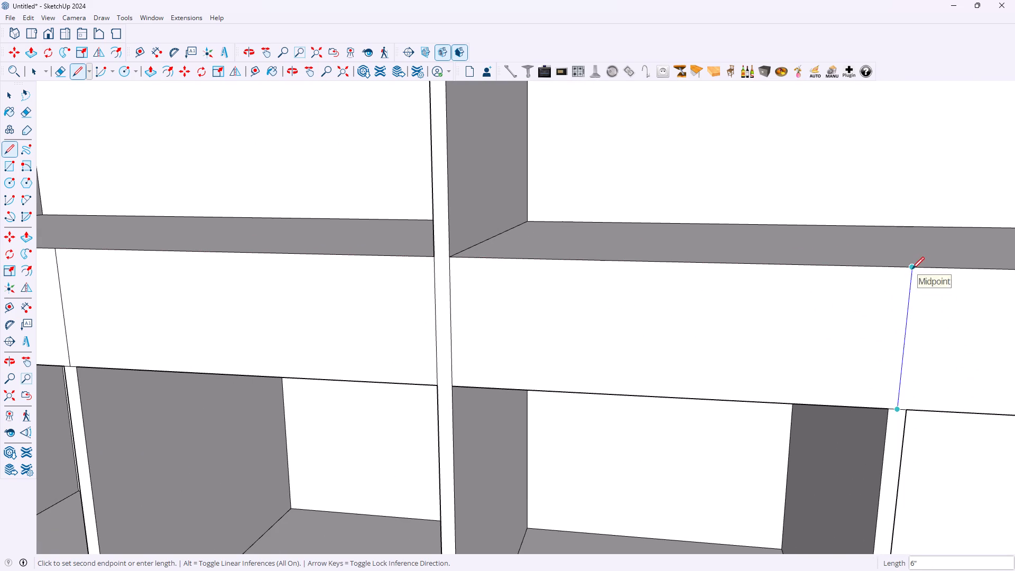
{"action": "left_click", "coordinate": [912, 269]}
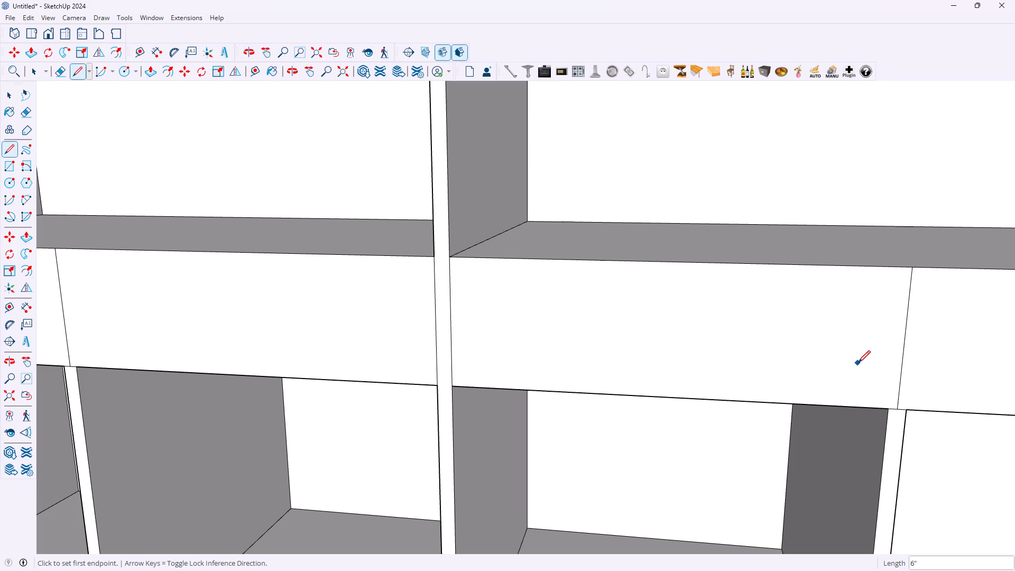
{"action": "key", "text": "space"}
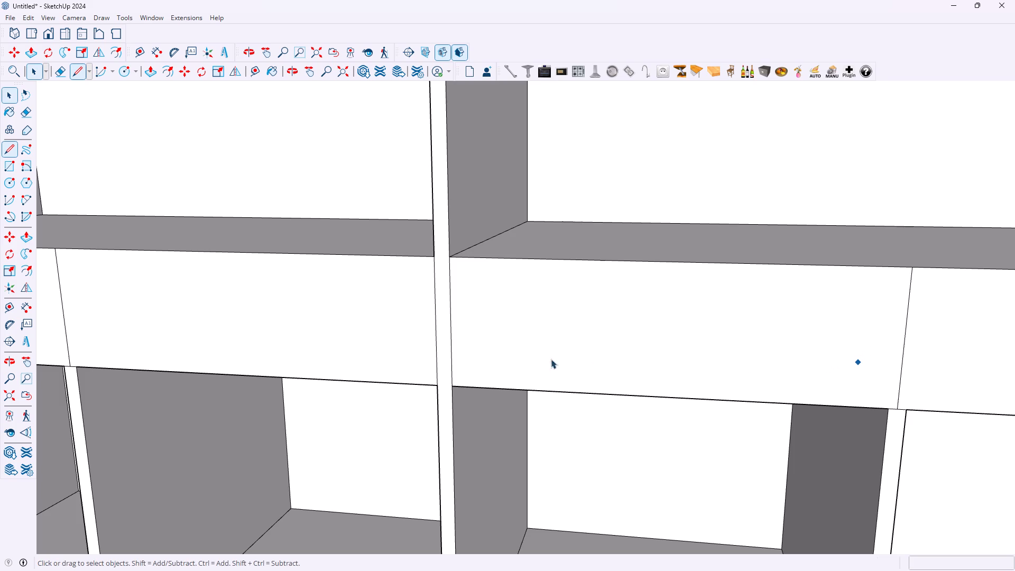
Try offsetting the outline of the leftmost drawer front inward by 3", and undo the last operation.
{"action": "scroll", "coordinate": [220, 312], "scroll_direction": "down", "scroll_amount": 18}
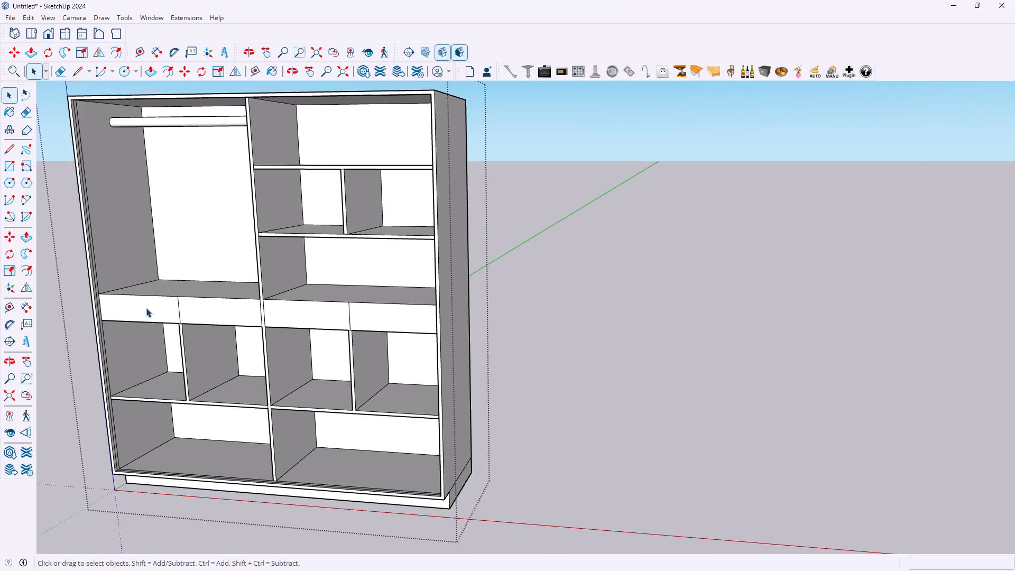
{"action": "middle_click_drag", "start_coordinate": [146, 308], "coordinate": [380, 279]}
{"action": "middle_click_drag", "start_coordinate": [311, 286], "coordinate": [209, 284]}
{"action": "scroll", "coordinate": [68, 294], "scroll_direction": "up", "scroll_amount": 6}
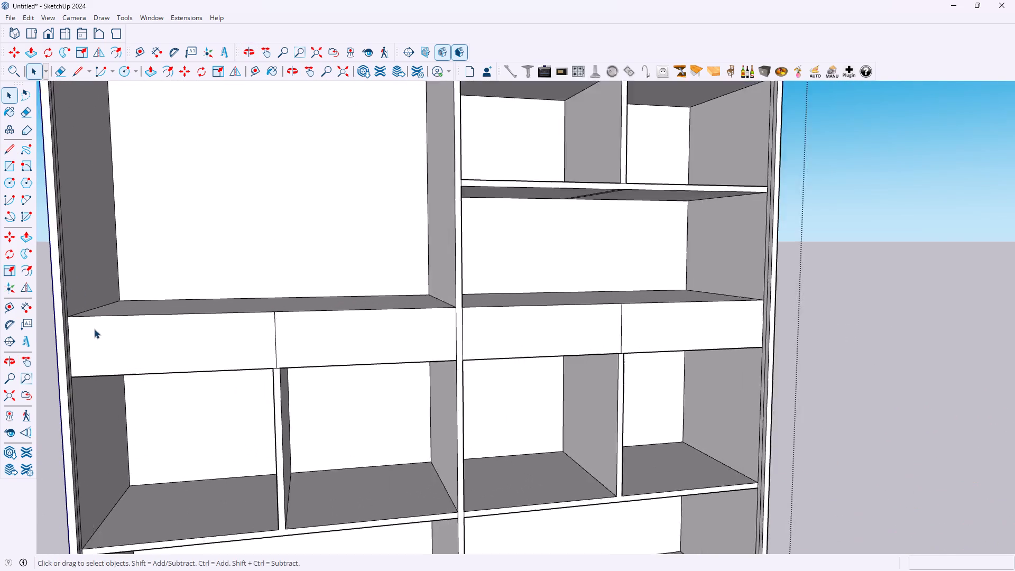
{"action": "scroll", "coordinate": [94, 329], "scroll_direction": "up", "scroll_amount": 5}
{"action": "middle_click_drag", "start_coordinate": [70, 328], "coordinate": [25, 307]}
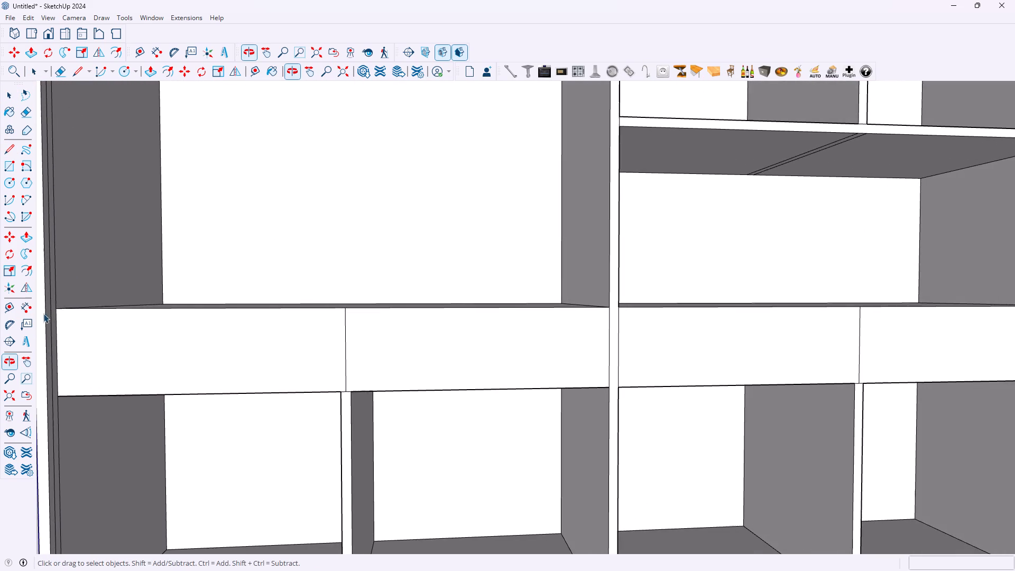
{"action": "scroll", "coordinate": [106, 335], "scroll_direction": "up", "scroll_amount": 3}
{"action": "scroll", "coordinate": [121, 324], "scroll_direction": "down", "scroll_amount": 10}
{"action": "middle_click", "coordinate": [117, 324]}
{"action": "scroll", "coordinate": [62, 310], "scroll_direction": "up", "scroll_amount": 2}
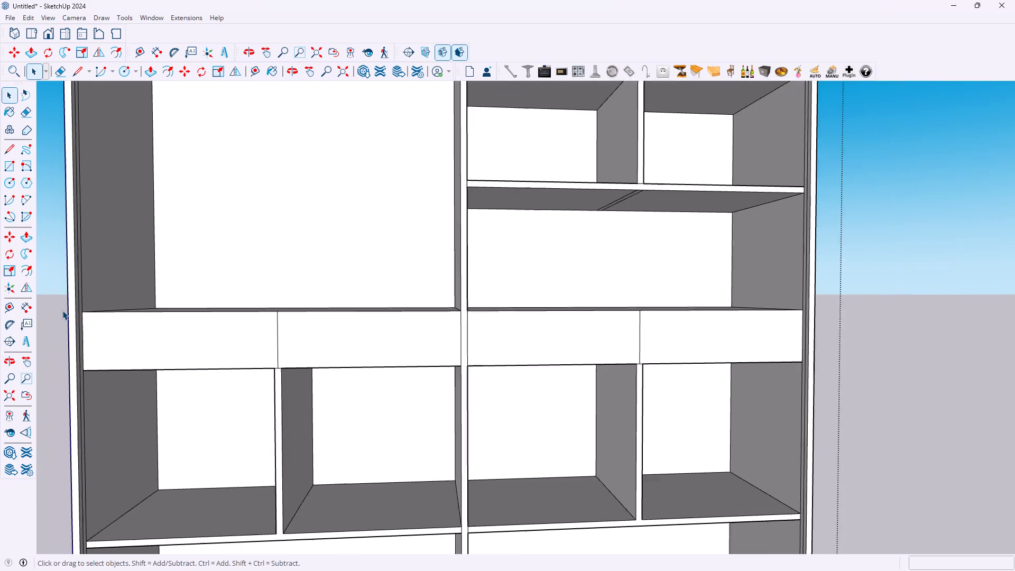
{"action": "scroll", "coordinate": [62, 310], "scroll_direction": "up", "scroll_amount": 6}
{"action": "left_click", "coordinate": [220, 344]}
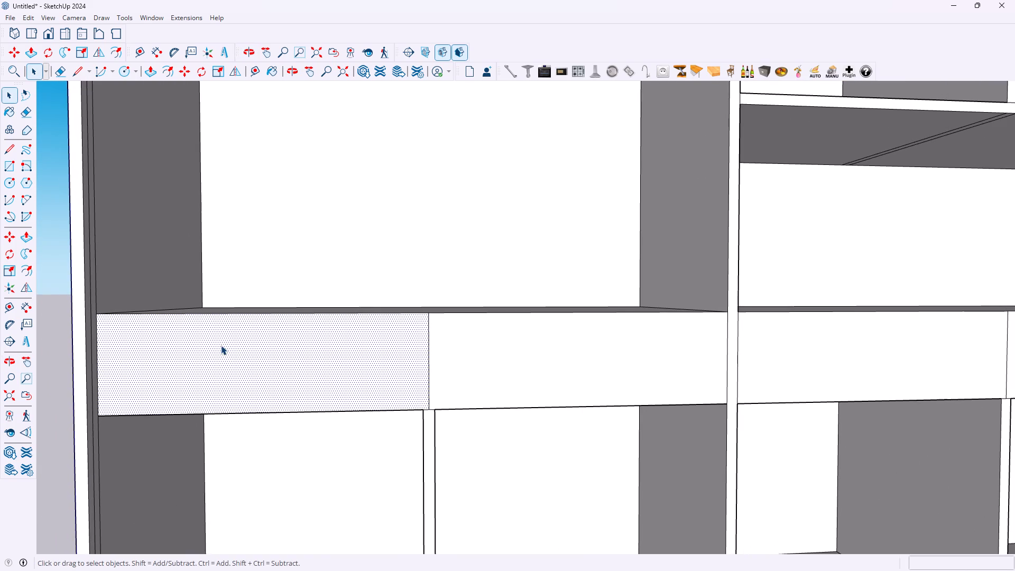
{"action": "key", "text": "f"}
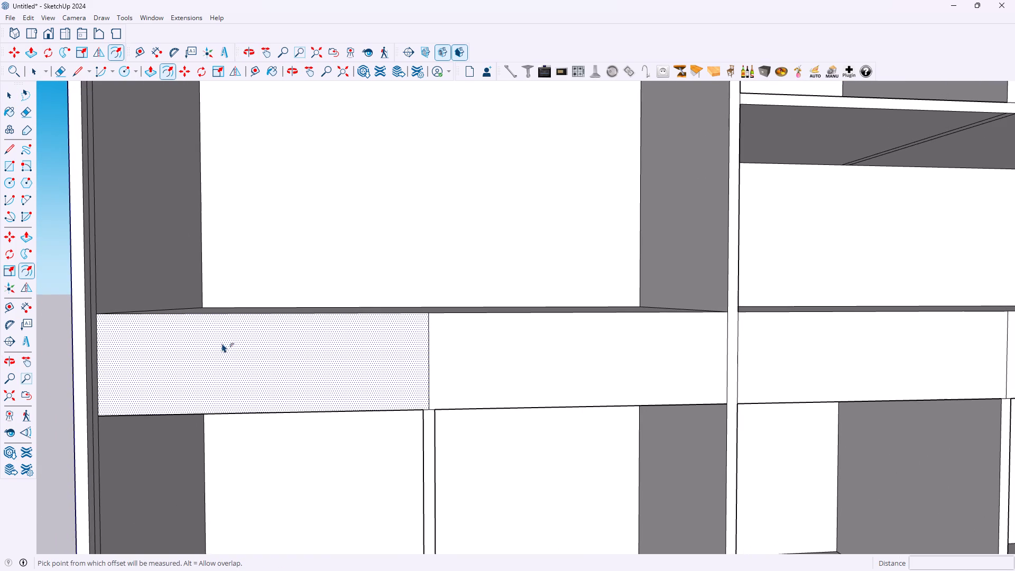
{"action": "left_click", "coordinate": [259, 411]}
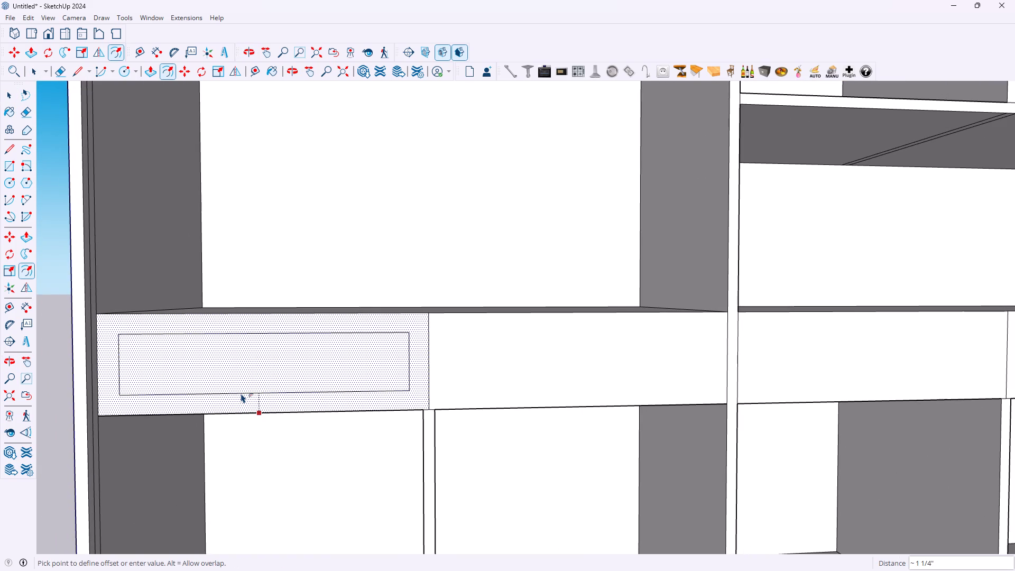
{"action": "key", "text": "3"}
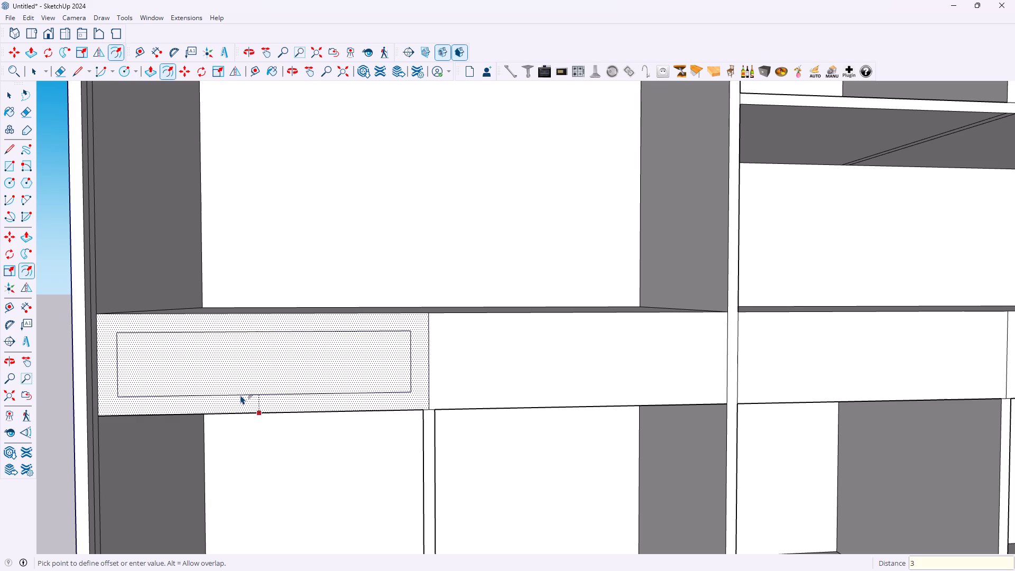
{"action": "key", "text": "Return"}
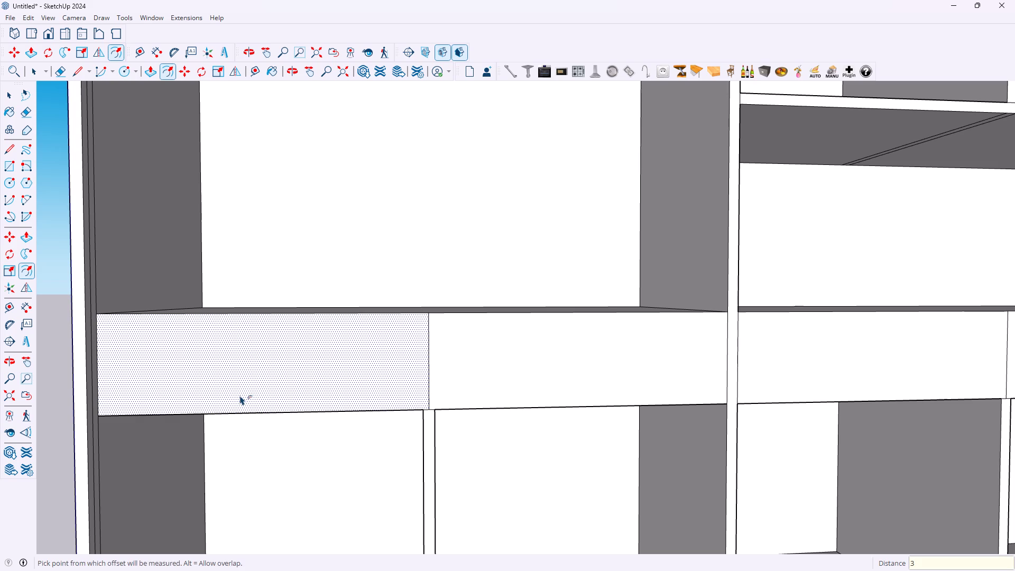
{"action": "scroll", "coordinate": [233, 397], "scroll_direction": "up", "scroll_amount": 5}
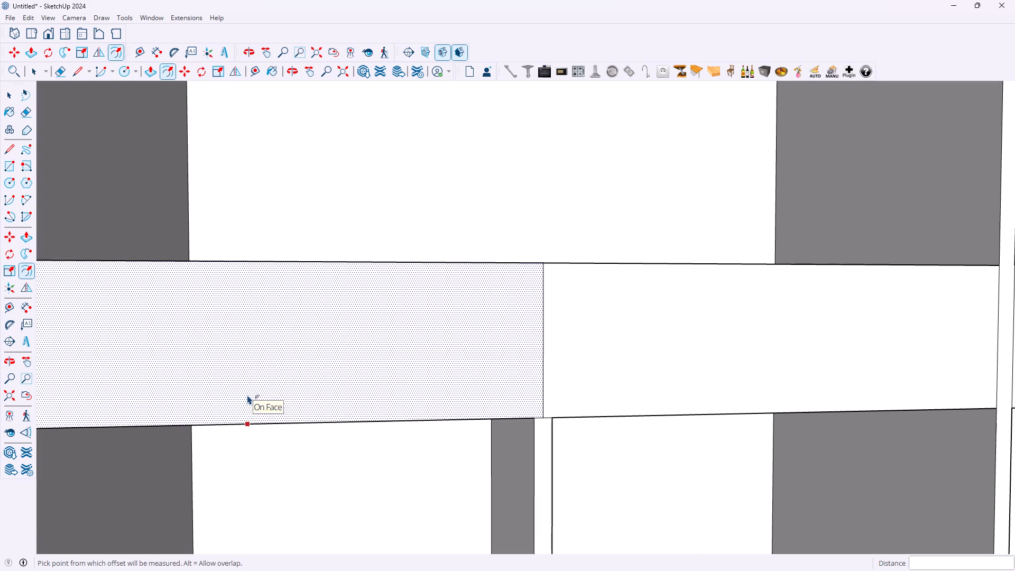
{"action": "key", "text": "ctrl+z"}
Offset the outline of the leftmost drawer front inward by 3 mm.
{"action": "left_click", "coordinate": [262, 421]}
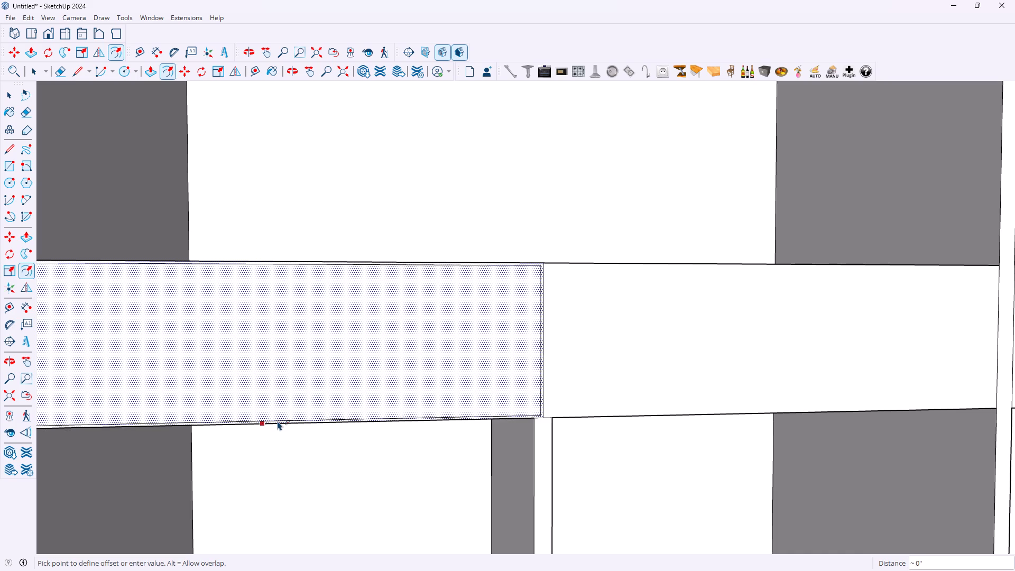
{"action": "type", "text": "3mm"}
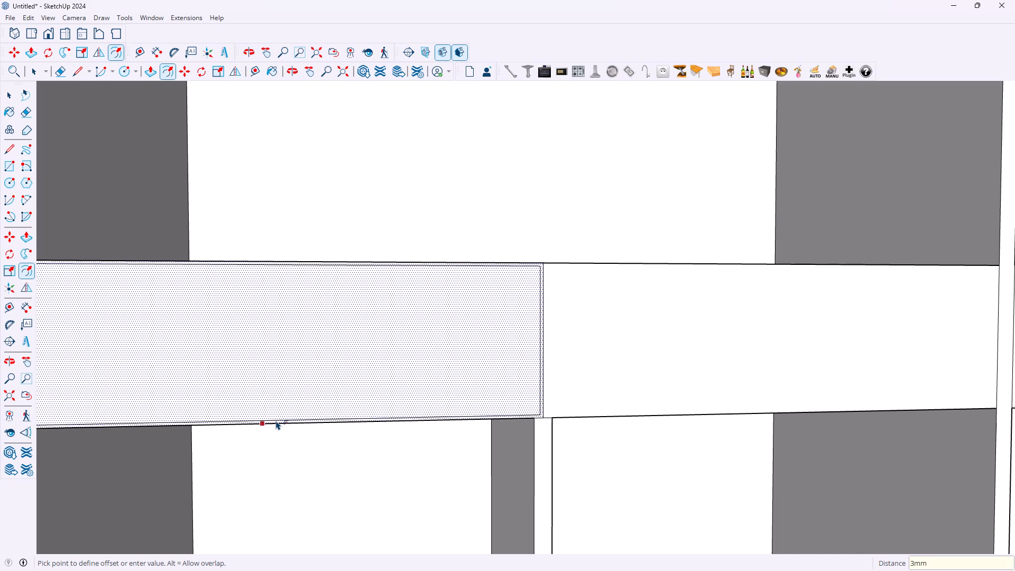
{"action": "key", "text": "Return"}
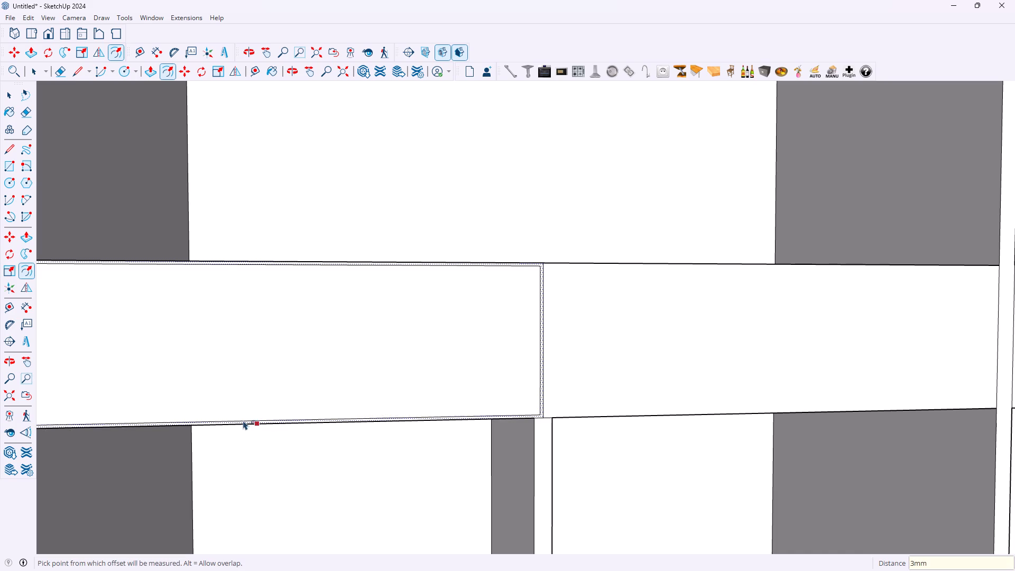
{"action": "key", "text": "space"}
Offset the outline of the second drawer front, beside the central upright, inward by 3 mm.
{"action": "scroll", "coordinate": [622, 422], "scroll_direction": "down", "scroll_amount": 3}
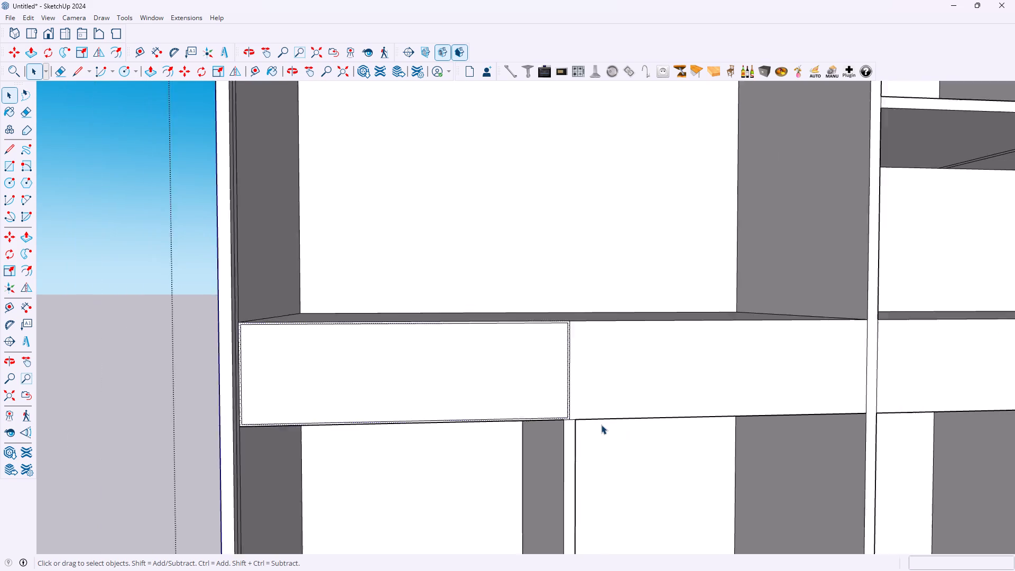
{"action": "scroll", "coordinate": [601, 425], "scroll_direction": "down", "scroll_amount": 1}
{"action": "middle_click_drag", "start_coordinate": [625, 426], "coordinate": [583, 428]}
{"action": "left_click", "coordinate": [583, 429]}
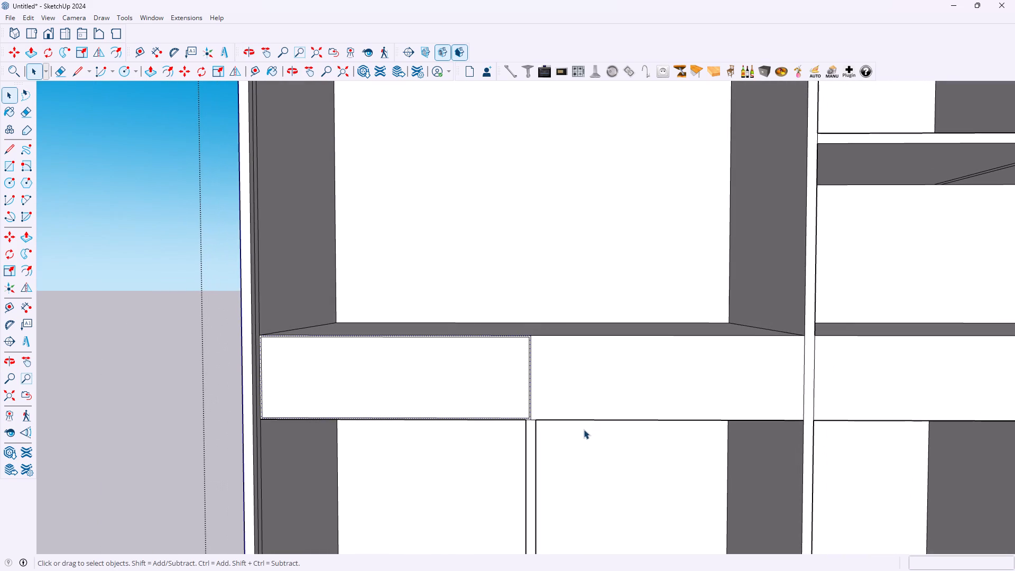
{"action": "key", "text": "space"}
{"action": "left_click", "coordinate": [615, 415]}
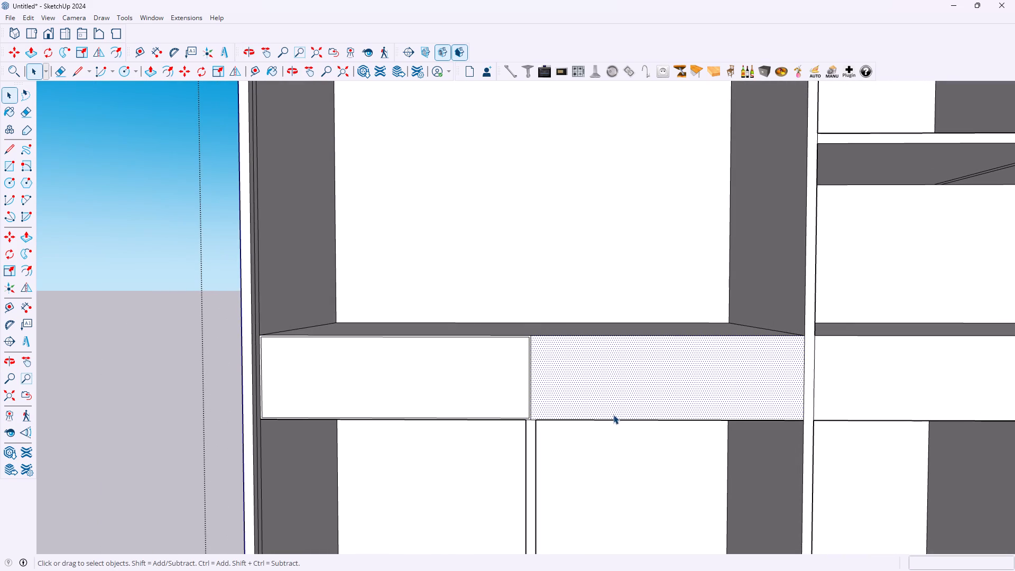
{"action": "key", "text": "f"}
{"action": "left_click", "coordinate": [622, 420]}
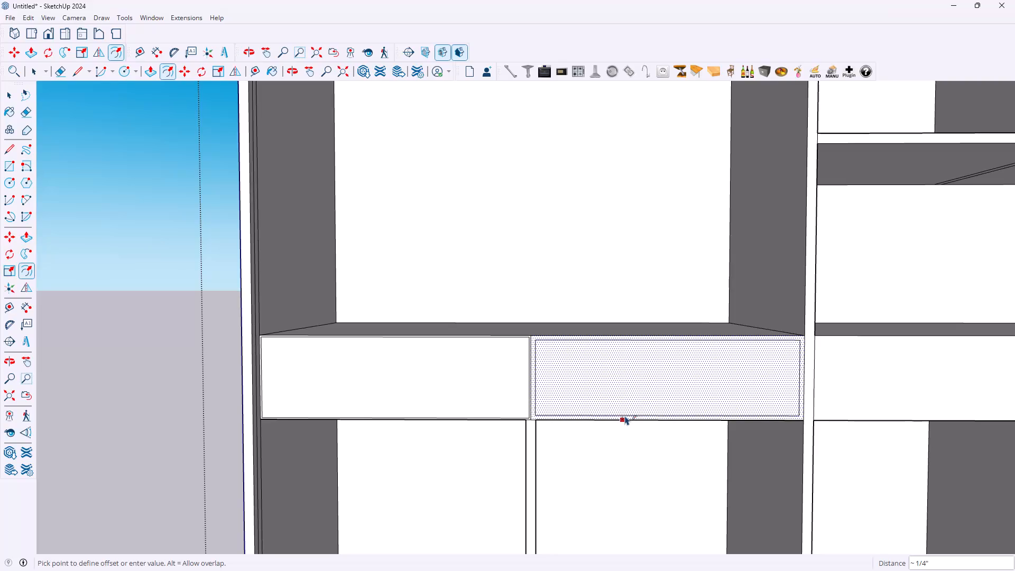
{"action": "key", "text": "3"}
{"action": "type", "text": "mm"}
{"action": "key", "text": "Return"}
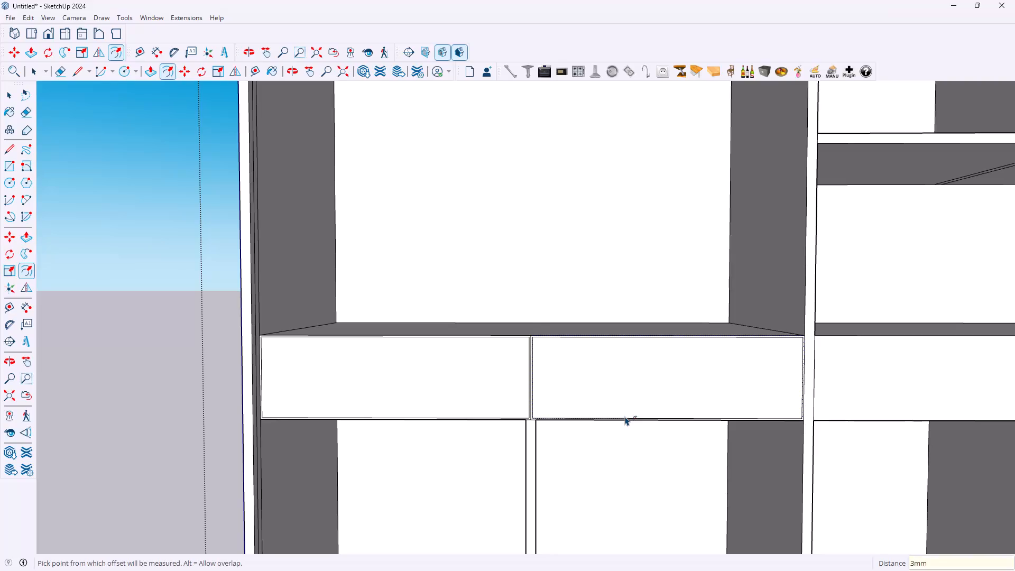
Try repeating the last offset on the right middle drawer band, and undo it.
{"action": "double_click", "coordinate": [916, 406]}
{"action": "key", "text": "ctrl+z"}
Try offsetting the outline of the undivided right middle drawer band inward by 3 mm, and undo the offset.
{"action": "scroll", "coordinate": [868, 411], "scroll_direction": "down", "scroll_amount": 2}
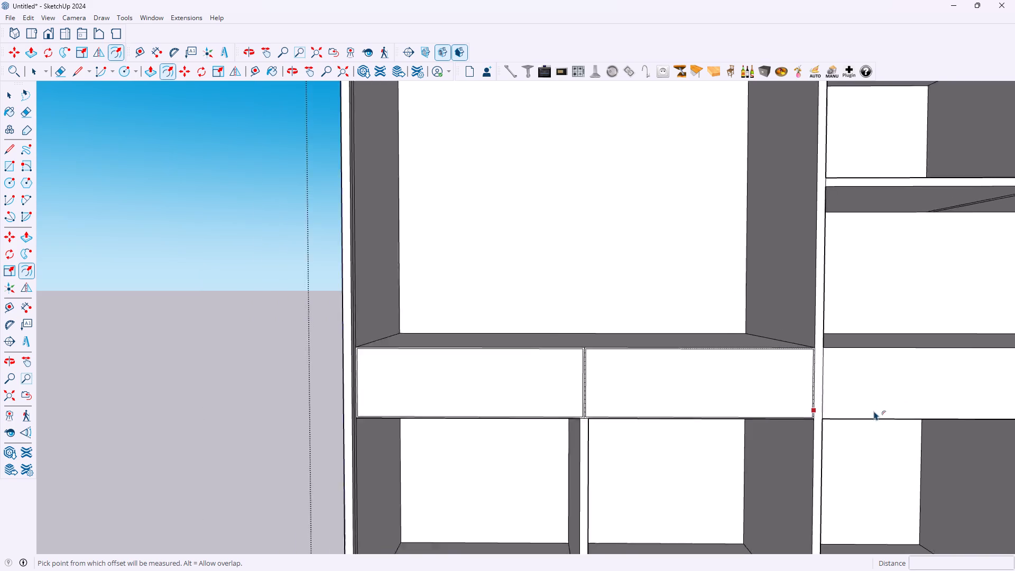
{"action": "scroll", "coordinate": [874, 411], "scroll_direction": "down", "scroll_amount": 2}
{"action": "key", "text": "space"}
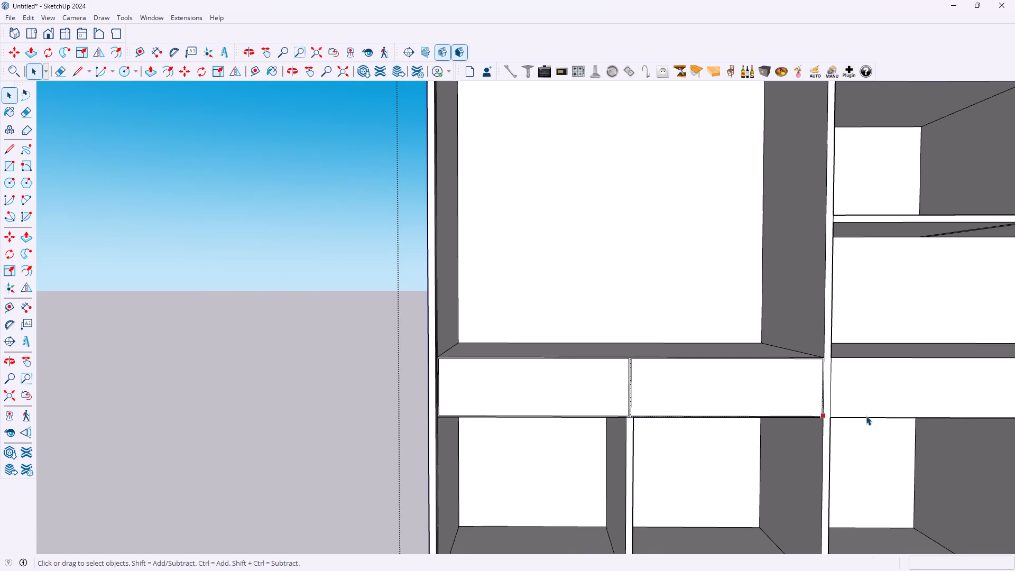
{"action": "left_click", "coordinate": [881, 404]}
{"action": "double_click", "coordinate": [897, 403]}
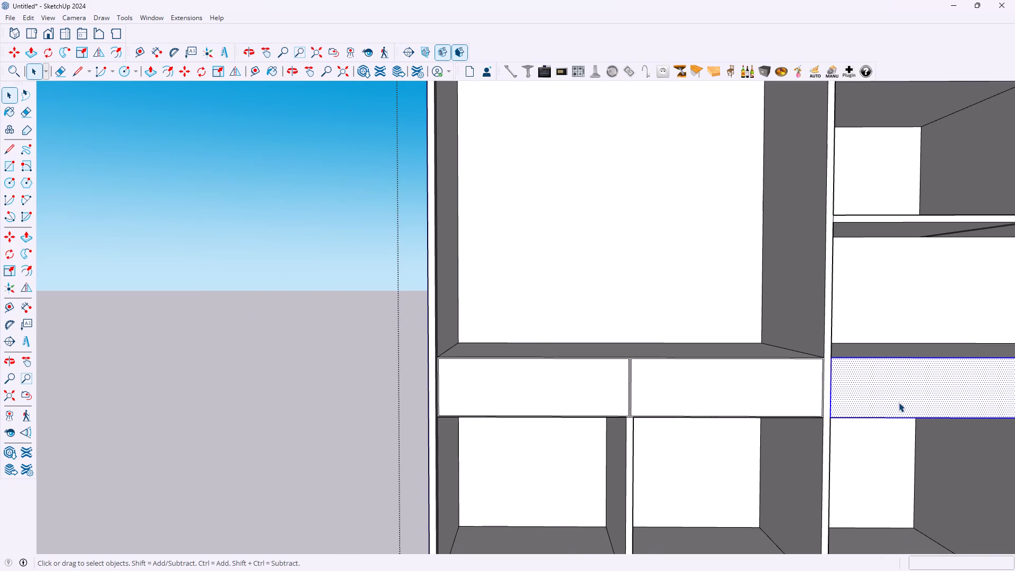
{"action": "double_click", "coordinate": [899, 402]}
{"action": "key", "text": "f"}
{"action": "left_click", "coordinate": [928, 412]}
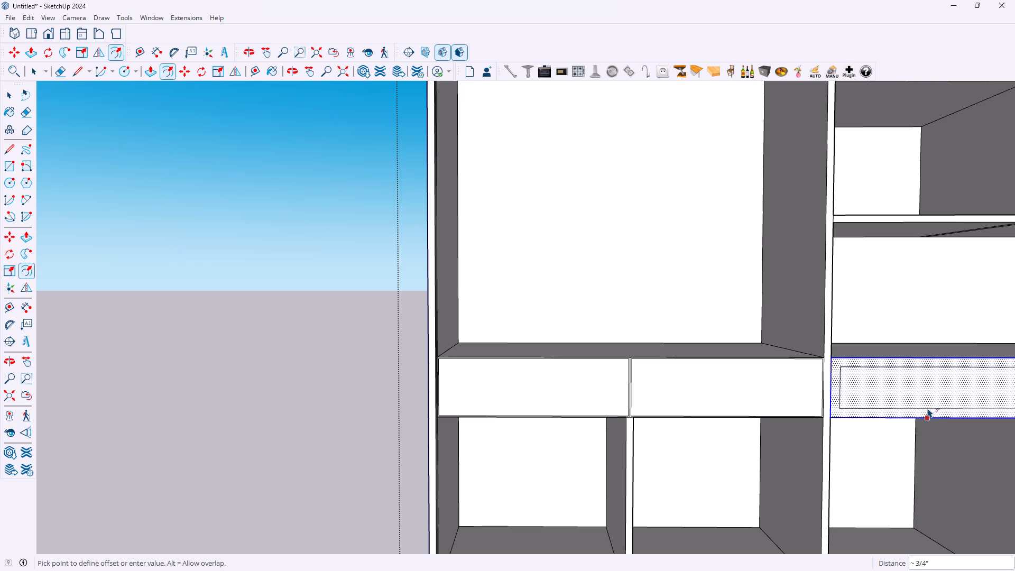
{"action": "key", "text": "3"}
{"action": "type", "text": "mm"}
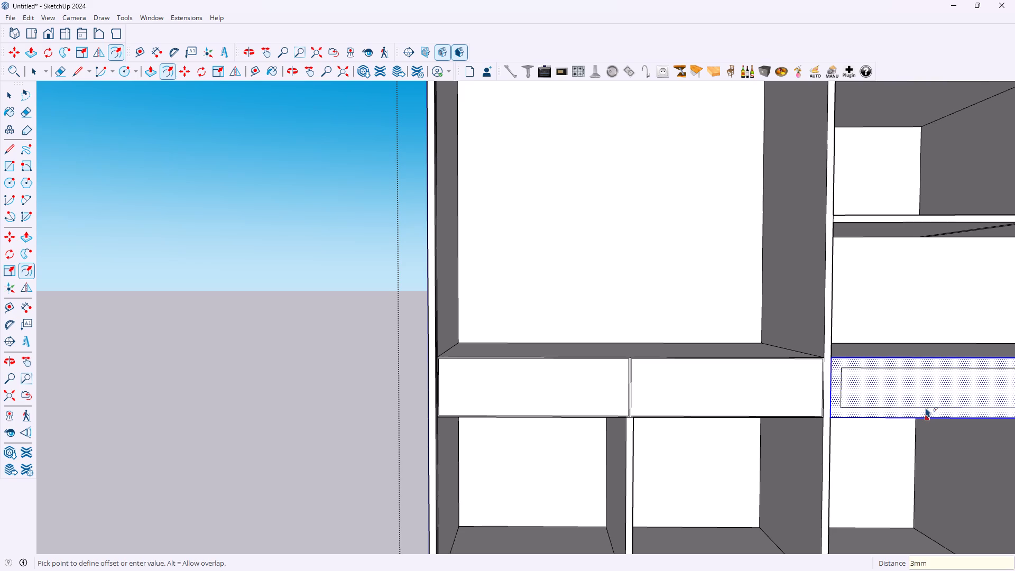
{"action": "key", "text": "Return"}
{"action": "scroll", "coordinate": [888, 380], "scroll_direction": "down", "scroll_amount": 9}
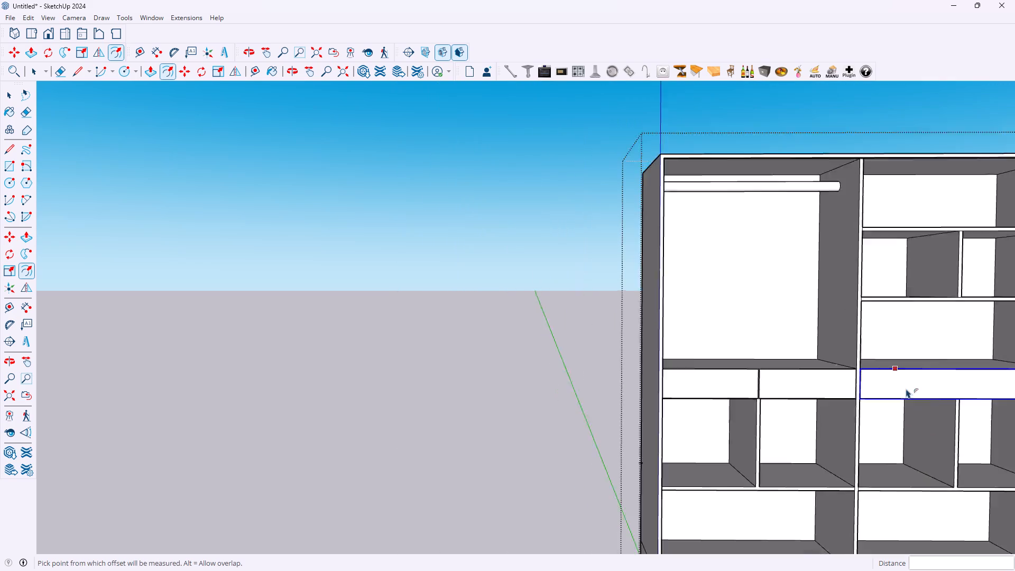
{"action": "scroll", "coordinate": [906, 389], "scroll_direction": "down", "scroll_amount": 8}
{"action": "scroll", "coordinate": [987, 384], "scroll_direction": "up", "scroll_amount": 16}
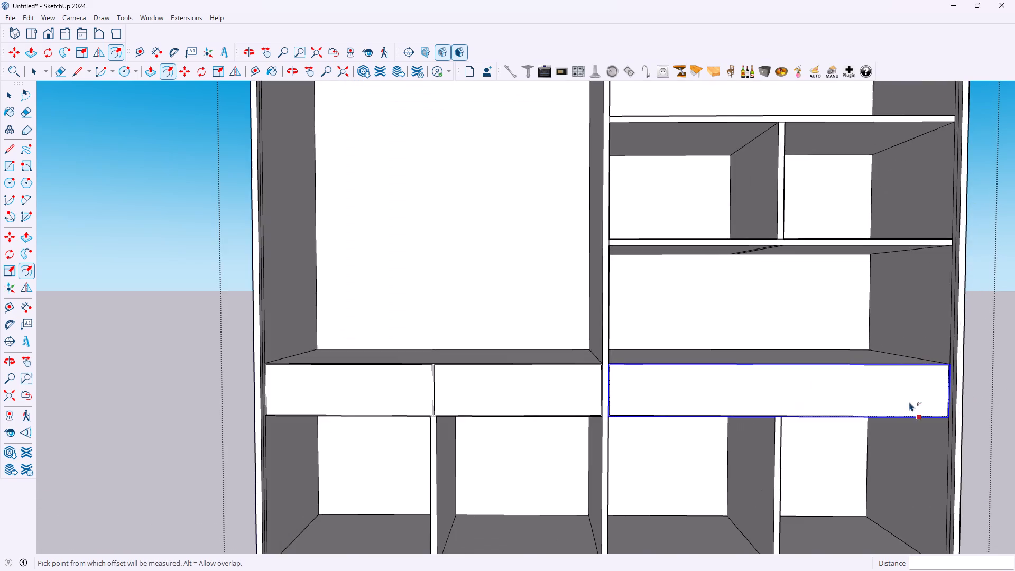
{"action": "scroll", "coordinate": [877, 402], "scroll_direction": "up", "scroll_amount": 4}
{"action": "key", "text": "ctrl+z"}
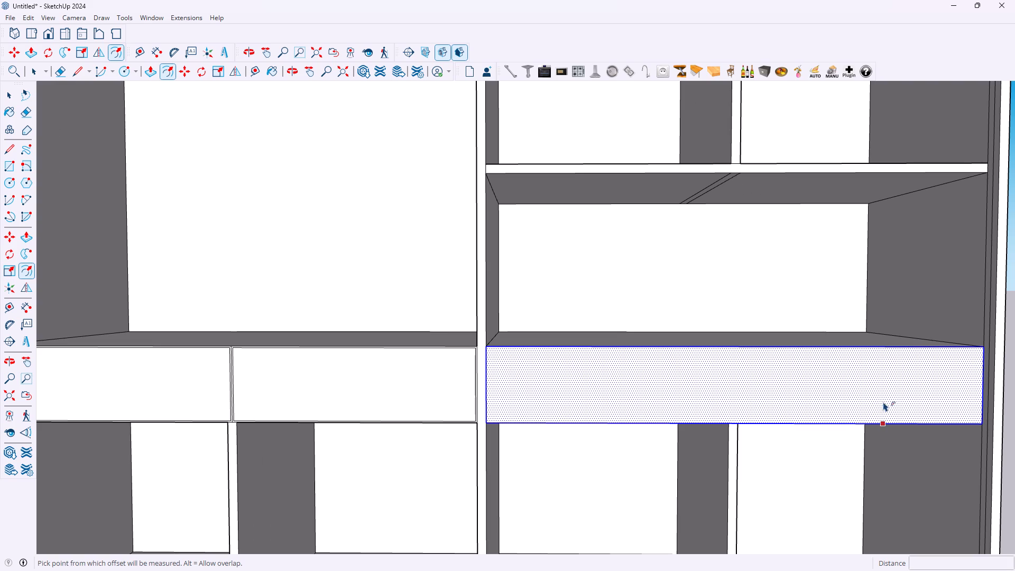
Draw a 6" vertical line from the lower partition's midpoint up across the right middle drawer band, dividing it into two fronts.
{"action": "key", "text": "l"}
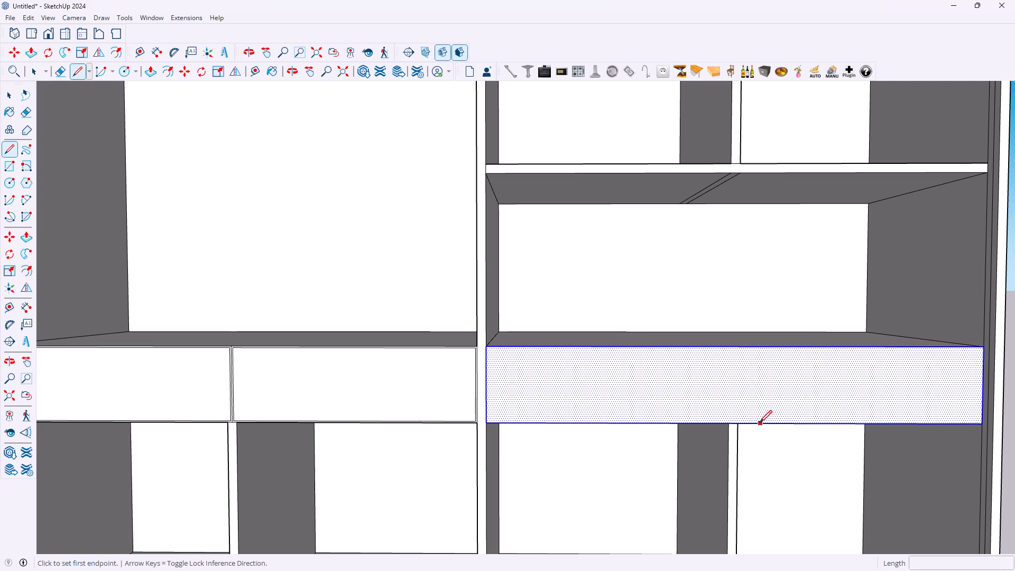
{"action": "scroll", "coordinate": [735, 424], "scroll_direction": "up", "scroll_amount": 5}
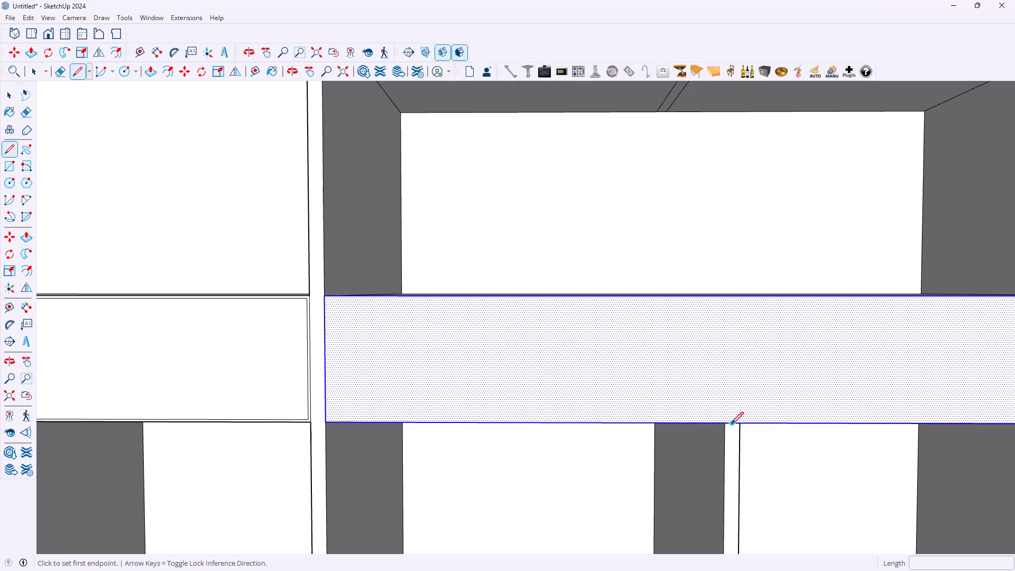
{"action": "left_click", "coordinate": [733, 423]}
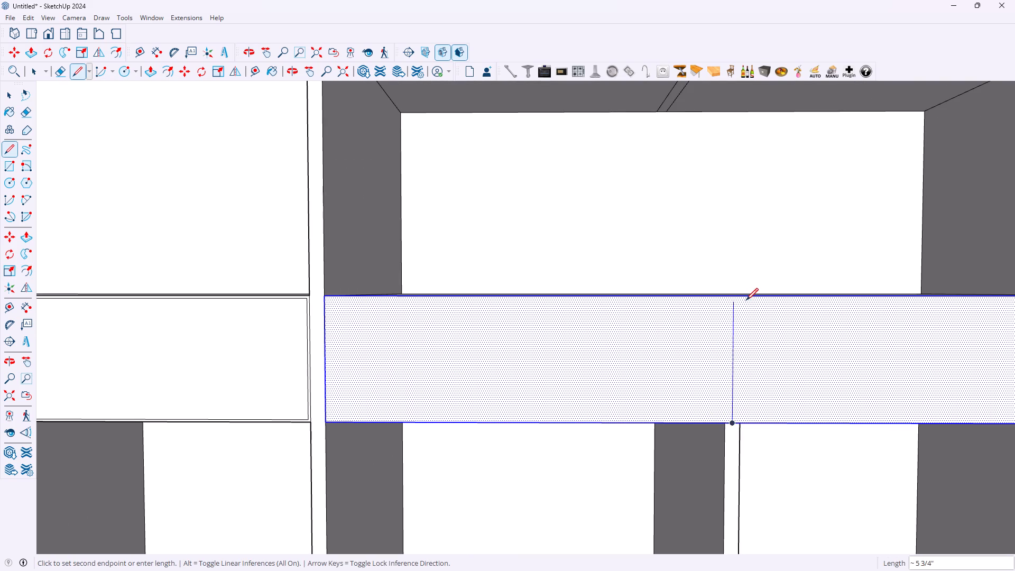
{"action": "left_click", "coordinate": [734, 300]}
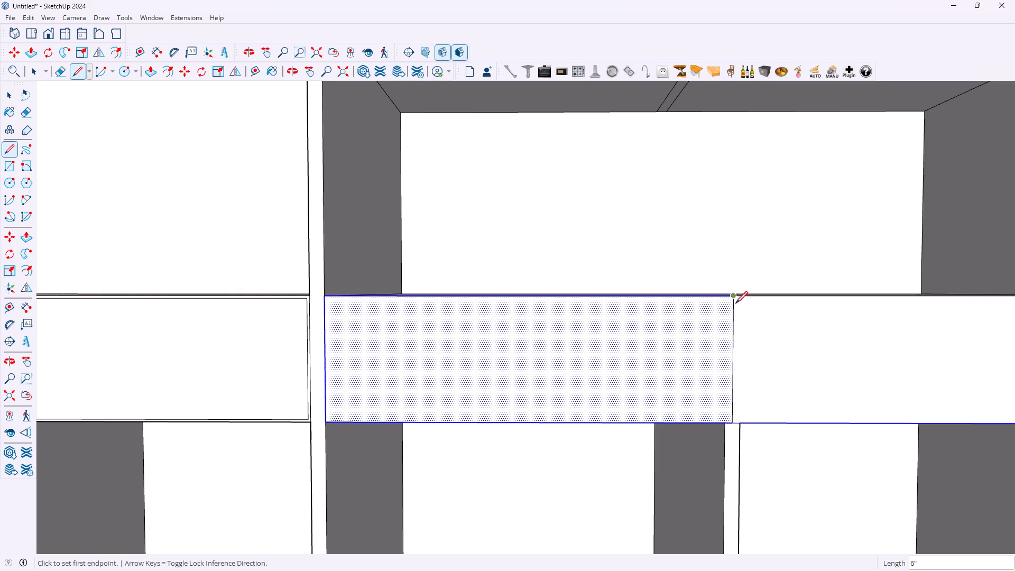
{"action": "key", "text": "space"}
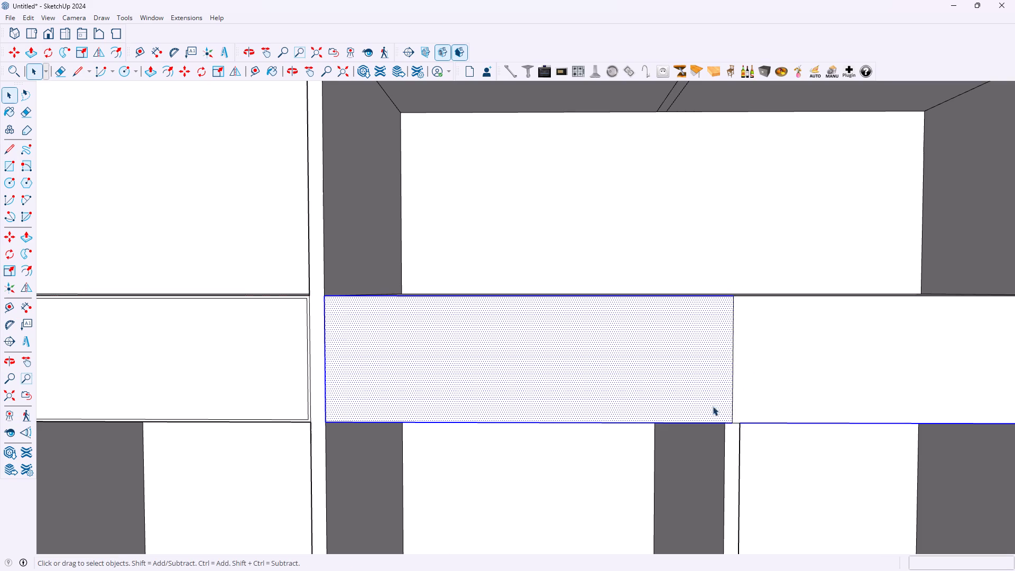
Offset the outline of the third drawer front, just right of the central upright, inward by 3 mm.
{"action": "key", "text": "f"}
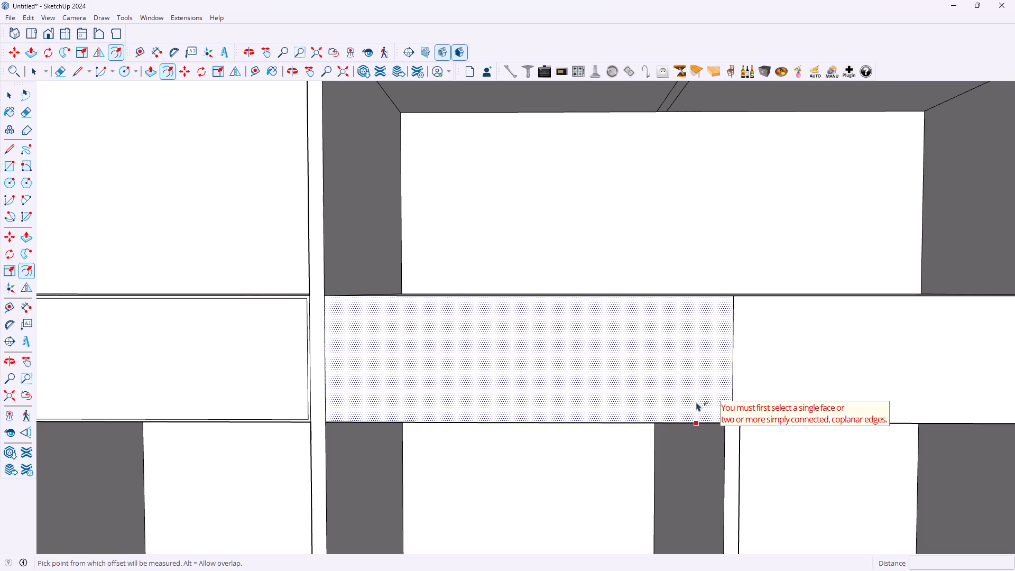
{"action": "left_click", "coordinate": [694, 402]}
{"action": "key", "text": "3"}
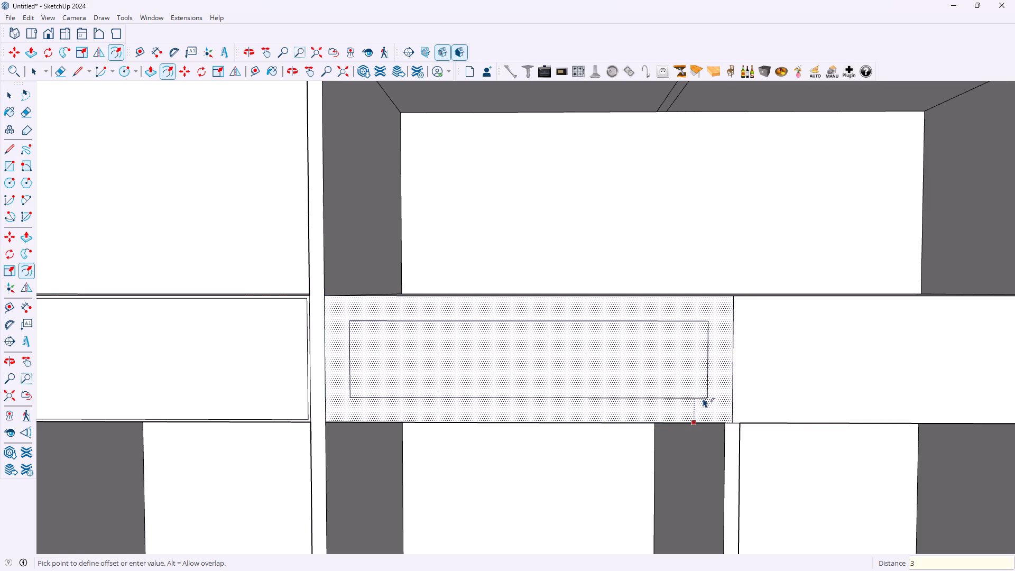
{"action": "key", "text": "m"}
{"action": "key", "text": "m"}
{"action": "key", "text": "Return"}
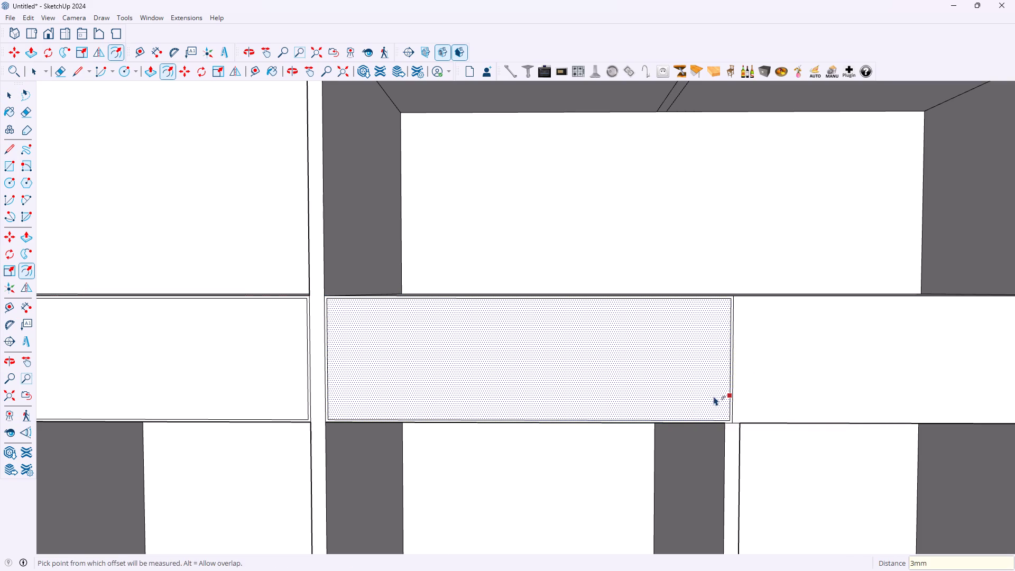
Offset the outline of the rightmost drawer front inward by 3 mm.
{"action": "left_click", "coordinate": [880, 397]}
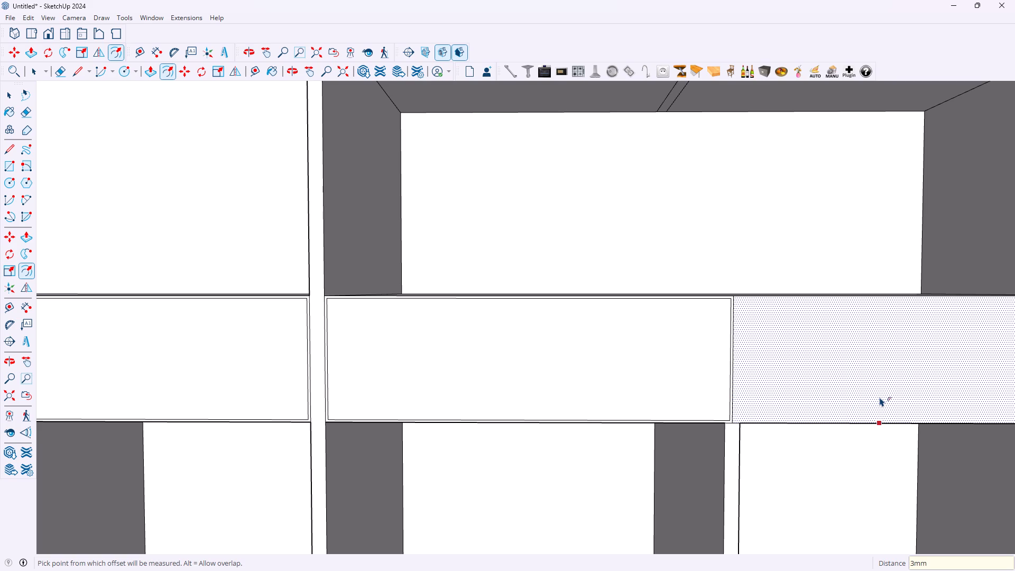
{"action": "key", "text": "3"}
{"action": "type", "text": "mm"}
{"action": "key", "text": "m"}
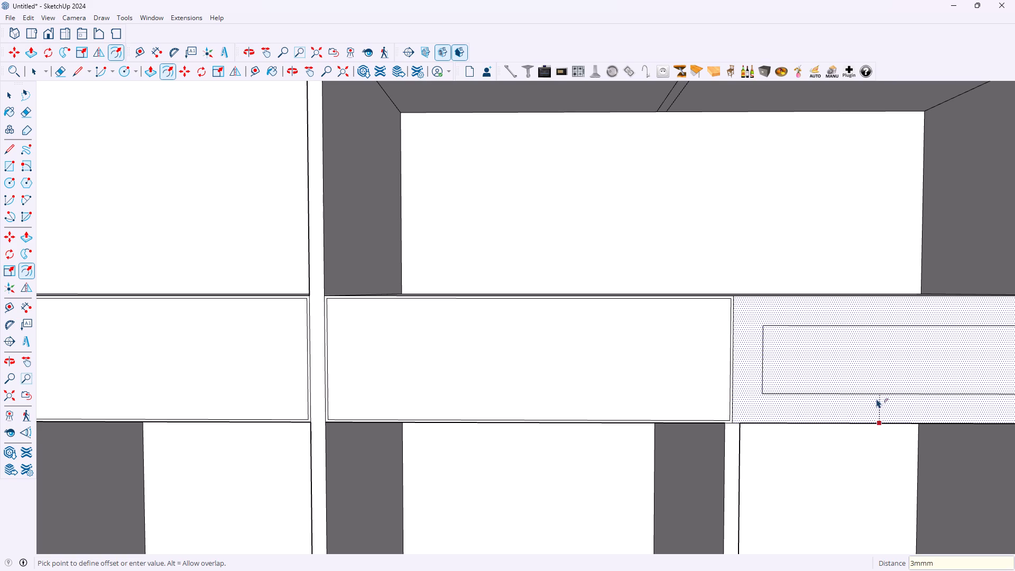
{"action": "key", "text": "BackSpace"}
{"action": "key", "text": "Return"}
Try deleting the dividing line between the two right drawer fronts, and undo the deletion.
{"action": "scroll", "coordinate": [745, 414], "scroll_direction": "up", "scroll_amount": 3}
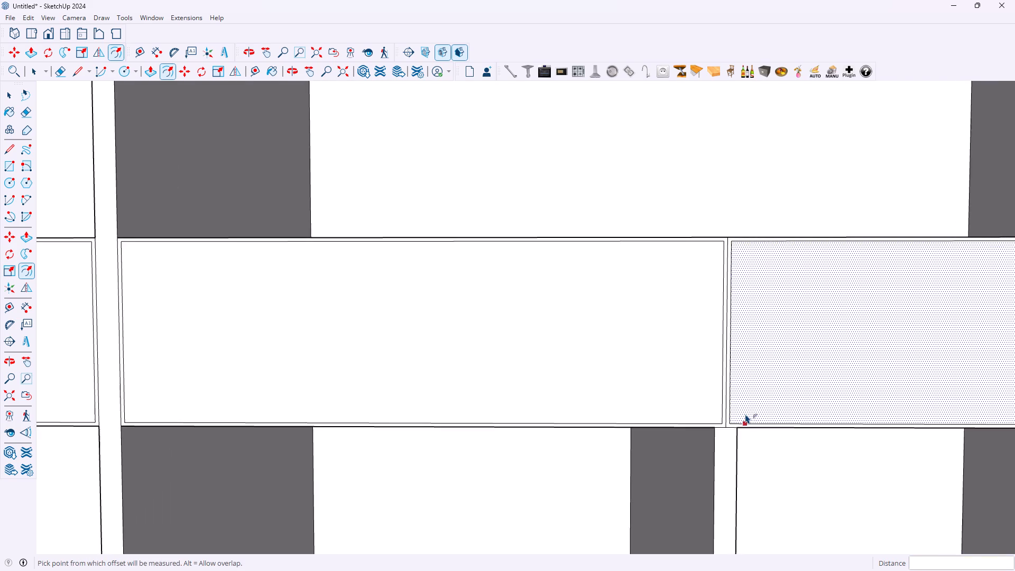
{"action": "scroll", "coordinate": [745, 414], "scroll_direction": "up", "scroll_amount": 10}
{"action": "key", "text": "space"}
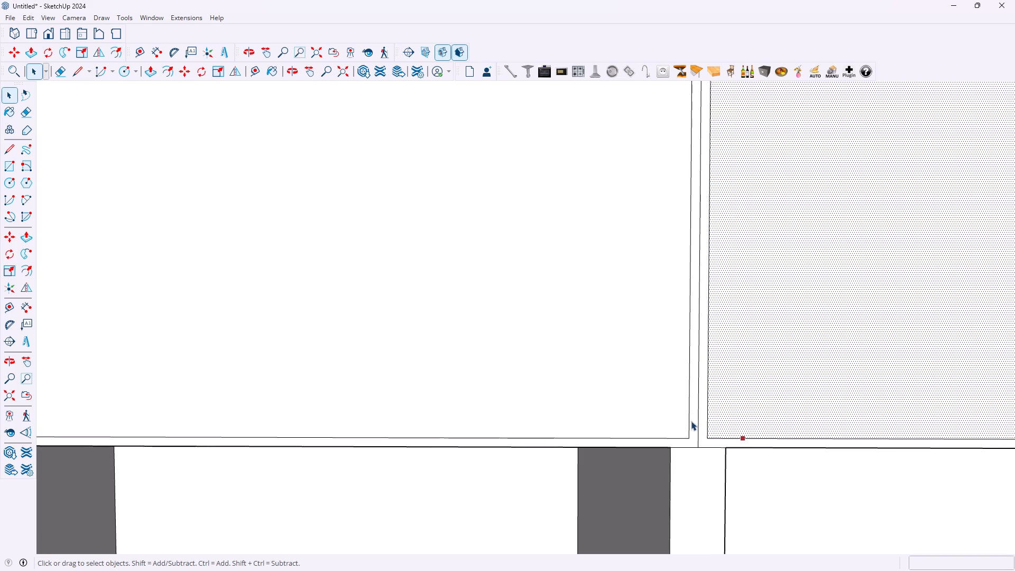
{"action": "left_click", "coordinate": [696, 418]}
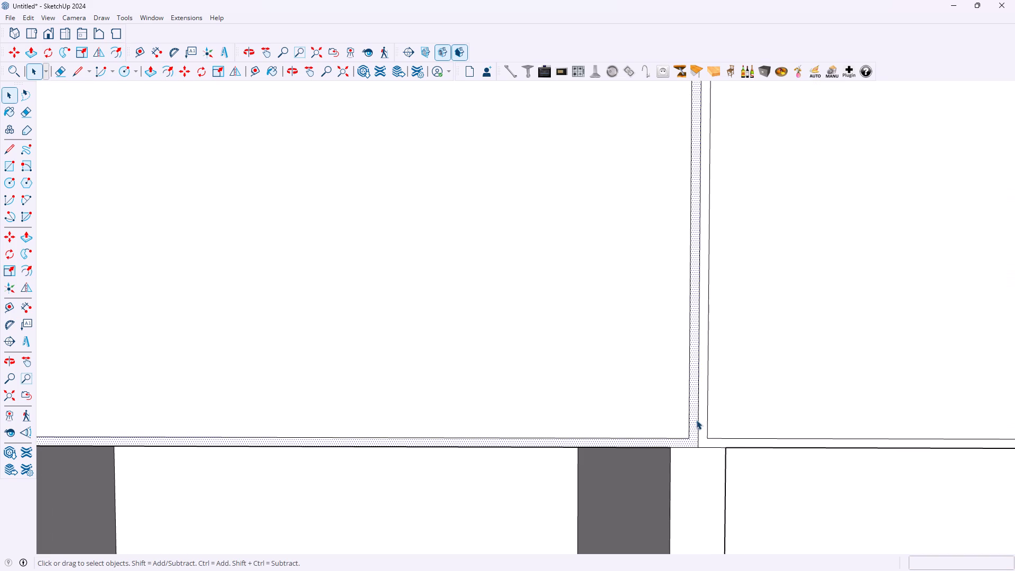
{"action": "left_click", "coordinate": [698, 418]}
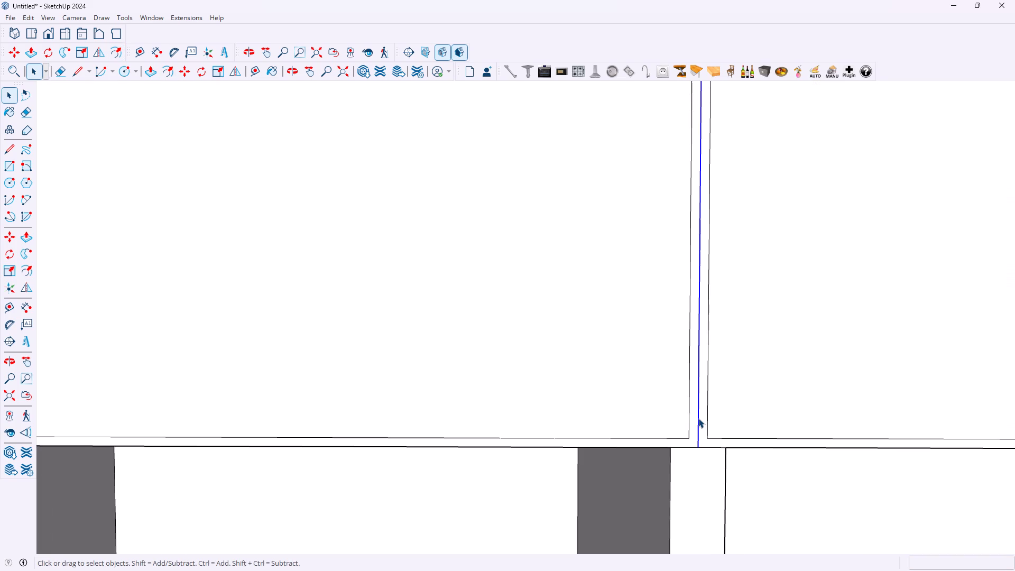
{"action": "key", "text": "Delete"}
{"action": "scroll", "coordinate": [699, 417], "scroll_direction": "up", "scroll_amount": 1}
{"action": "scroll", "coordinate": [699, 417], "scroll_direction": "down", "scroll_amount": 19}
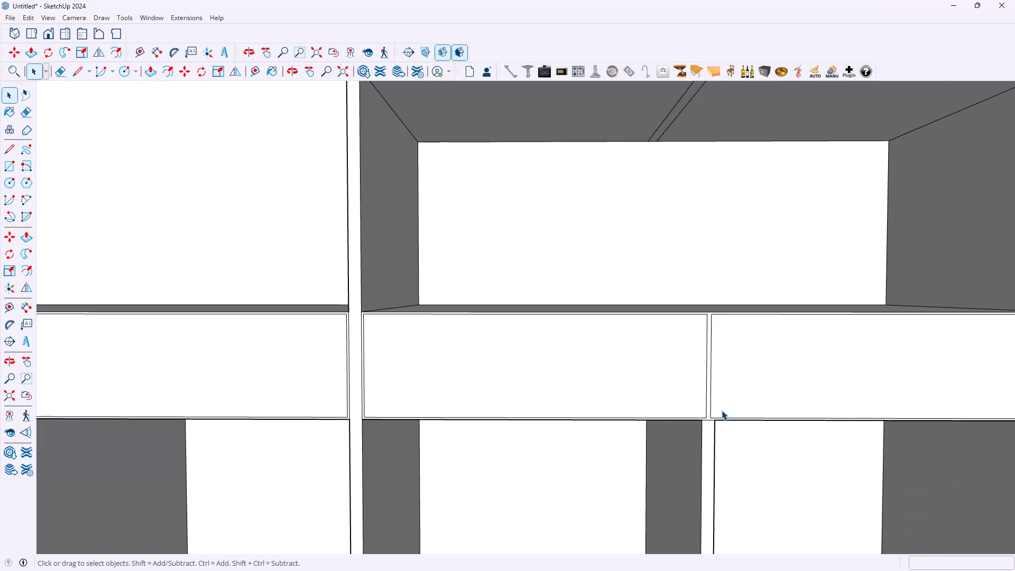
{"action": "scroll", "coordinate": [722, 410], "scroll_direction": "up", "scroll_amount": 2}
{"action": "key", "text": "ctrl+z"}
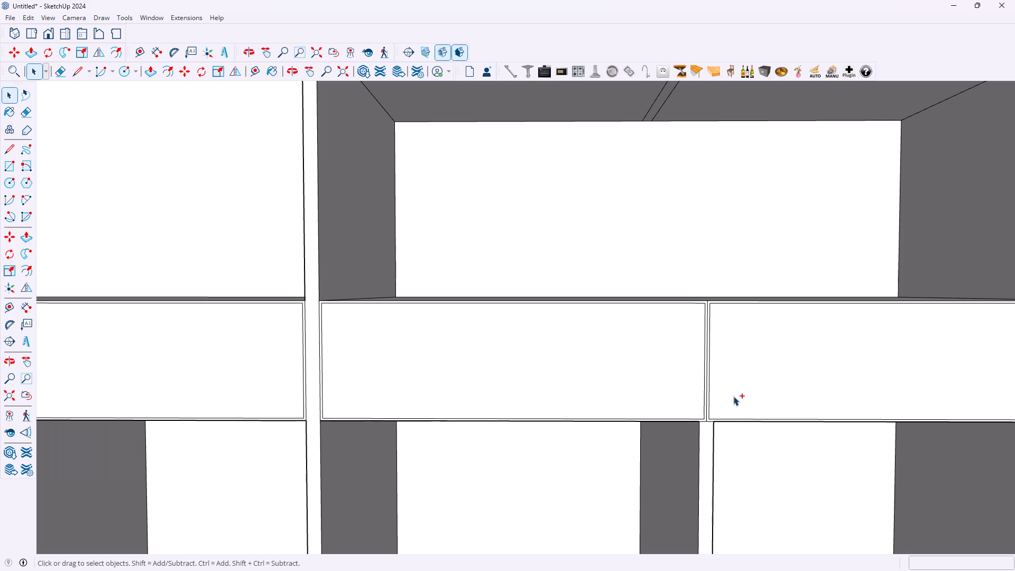
Delete the dividing line in the gap between the two left drawer fronts.
{"action": "scroll", "coordinate": [722, 416], "scroll_direction": "down", "scroll_amount": 6}
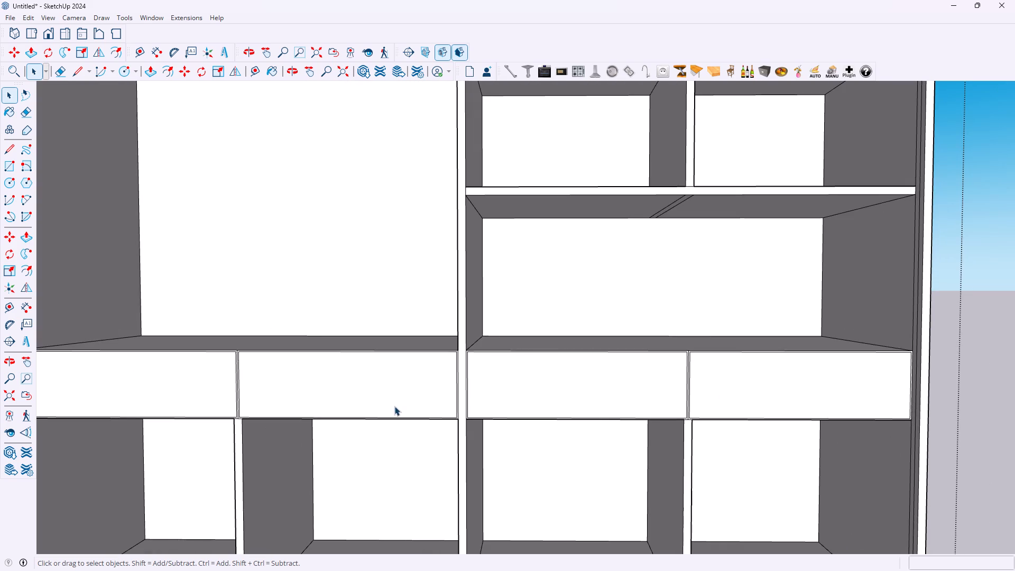
{"action": "scroll", "coordinate": [477, 402], "scroll_direction": "down", "scroll_amount": 3}
{"action": "scroll", "coordinate": [409, 412], "scroll_direction": "down", "scroll_amount": 3}
{"action": "scroll", "coordinate": [275, 391], "scroll_direction": "up", "scroll_amount": 3}
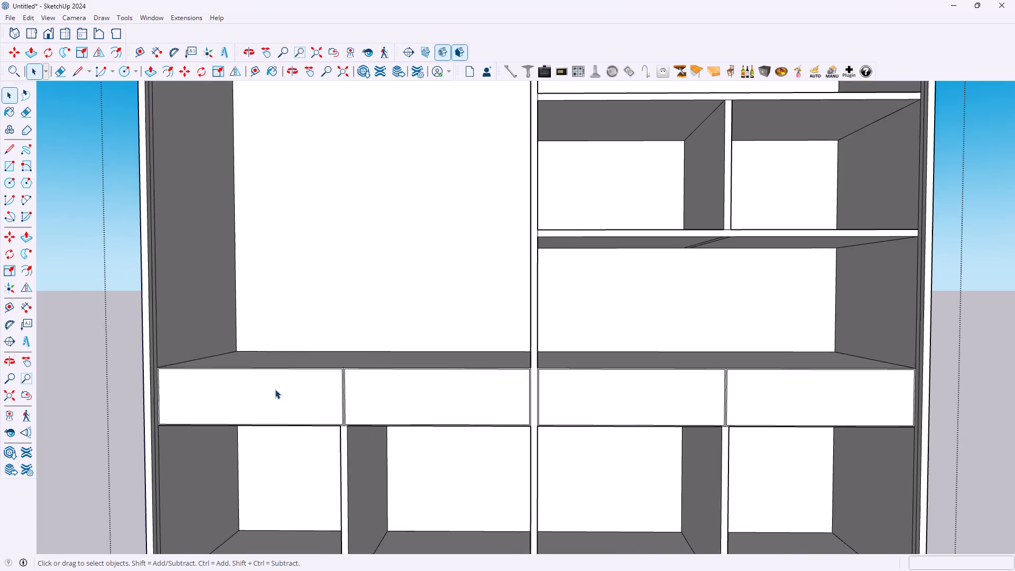
{"action": "scroll", "coordinate": [275, 389], "scroll_direction": "up", "scroll_amount": 11}
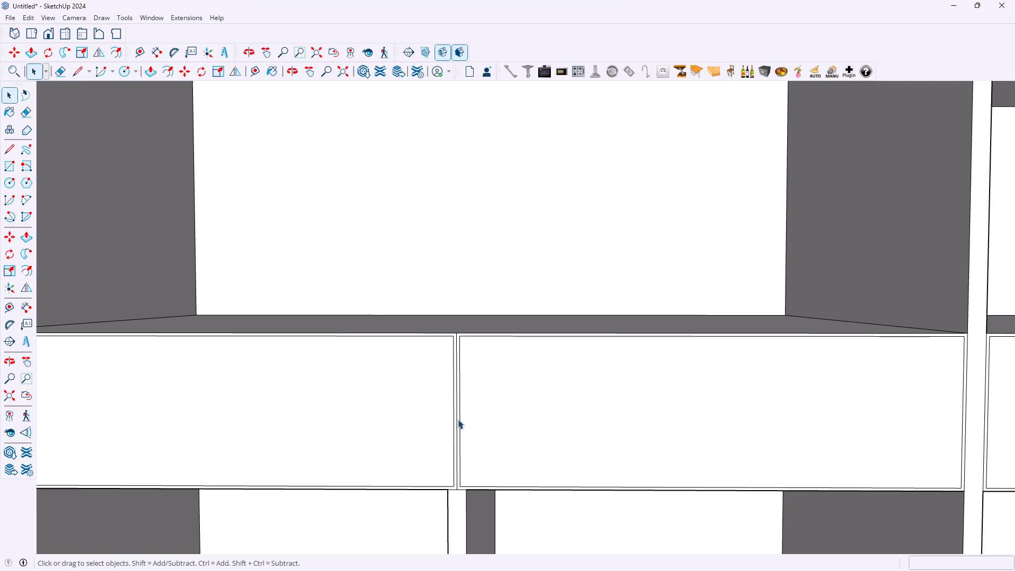
{"action": "scroll", "coordinate": [496, 435], "scroll_direction": "up", "scroll_amount": 2}
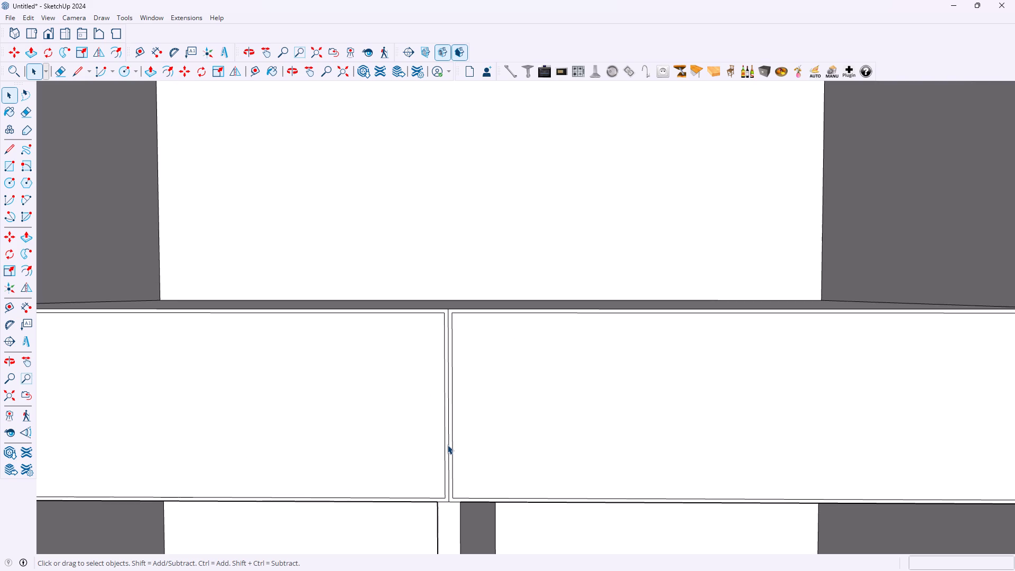
{"action": "left_click", "coordinate": [447, 445]}
{"action": "key", "text": "Delete"}
Delete the dividing line in the gap between the two right drawer fronts.
{"action": "scroll", "coordinate": [473, 438], "scroll_direction": "down", "scroll_amount": 15}
{"action": "scroll", "coordinate": [538, 453], "scroll_direction": "down", "scroll_amount": 4}
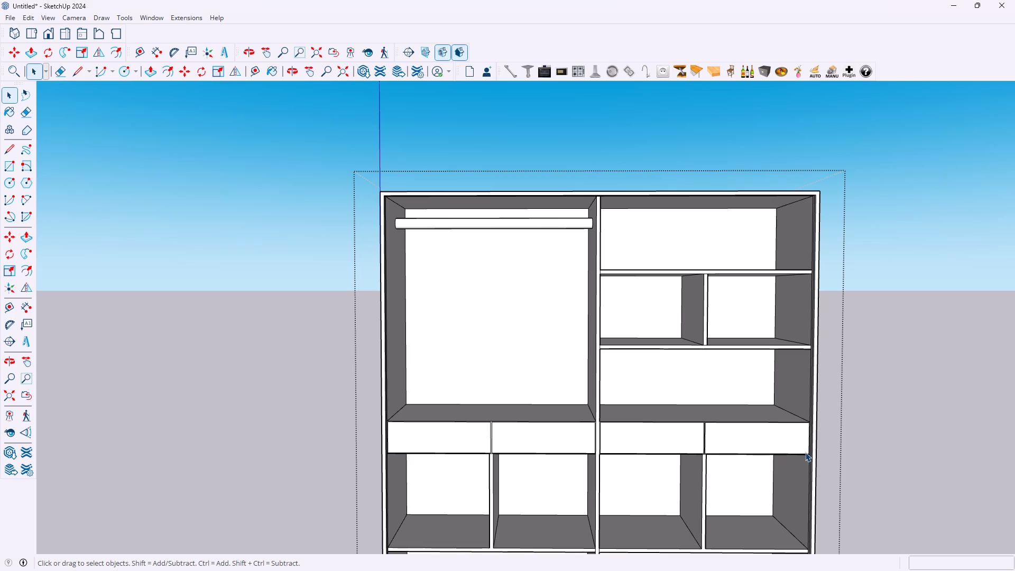
{"action": "scroll", "coordinate": [752, 455], "scroll_direction": "up", "scroll_amount": 16}
{"action": "scroll", "coordinate": [680, 424], "scroll_direction": "up", "scroll_amount": 4}
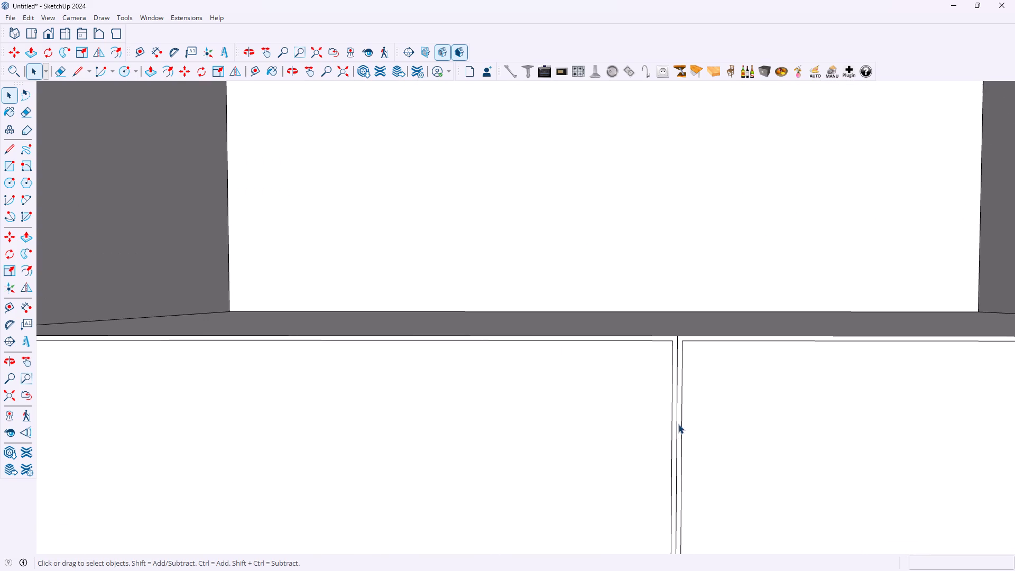
{"action": "left_click", "coordinate": [677, 428]}
{"action": "key", "text": "Delete"}
Examine the four drawer fronts and the gaps around them across the cabinet's middle band.
{"action": "scroll", "coordinate": [667, 431], "scroll_direction": "down", "scroll_amount": 20}
{"action": "scroll", "coordinate": [667, 431], "scroll_direction": "down", "scroll_amount": 3}
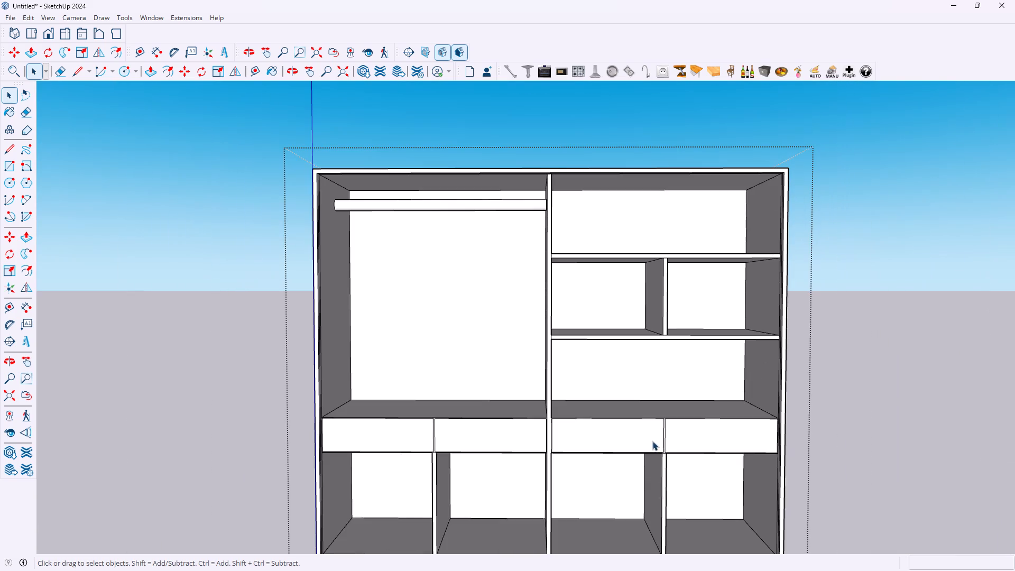
{"action": "scroll", "coordinate": [518, 429], "scroll_direction": "down", "scroll_amount": 7}
{"action": "scroll", "coordinate": [524, 510], "scroll_direction": "up", "scroll_amount": 5}
{"action": "middle_click_drag", "start_coordinate": [521, 505], "coordinate": [521, 496]}
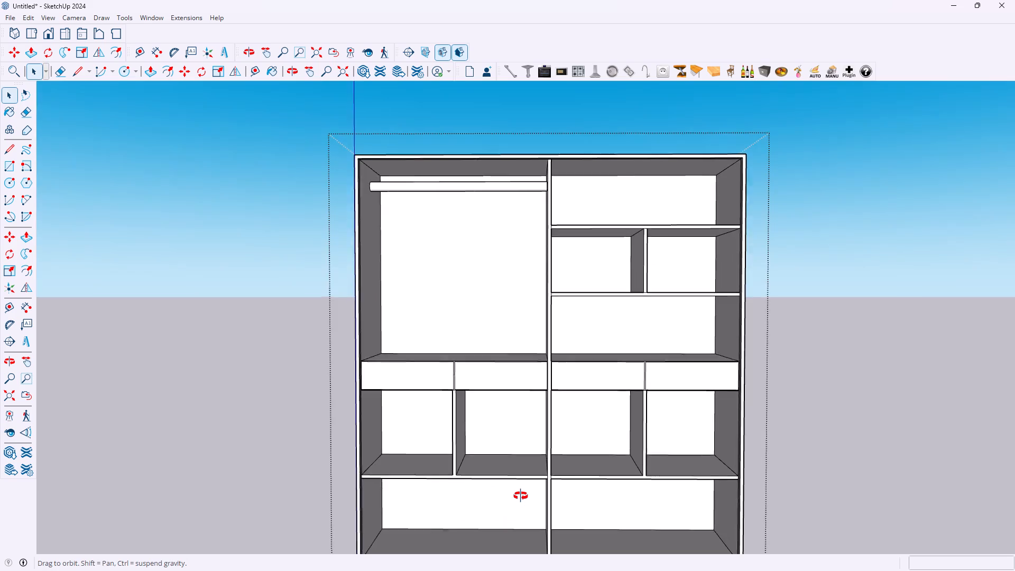
{"action": "middle_click_drag", "start_coordinate": [521, 496], "coordinate": [519, 481]}
{"action": "scroll", "coordinate": [456, 424], "scroll_direction": "up", "scroll_amount": 4}
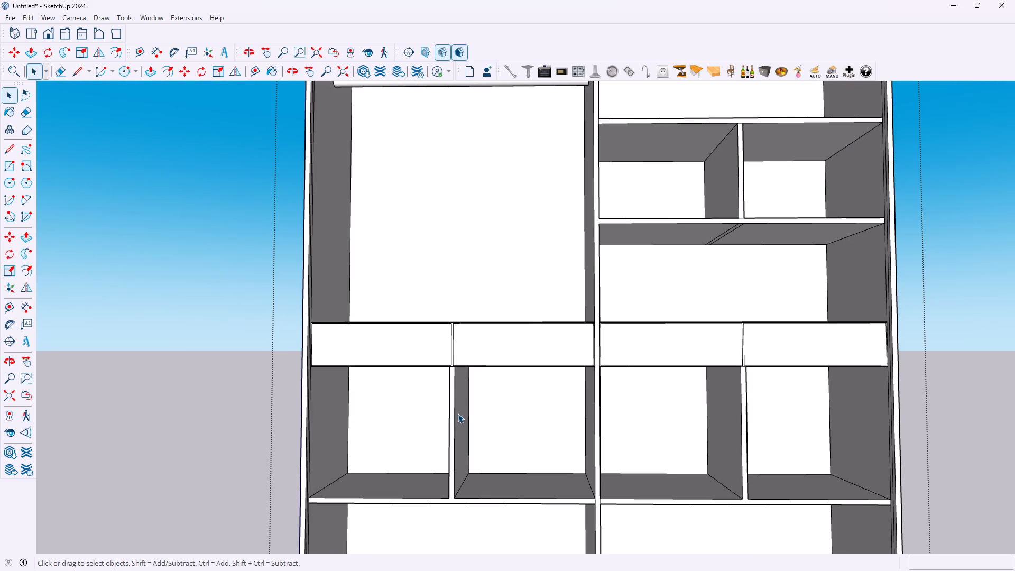
{"action": "middle_click_drag", "start_coordinate": [538, 393], "coordinate": [508, 397]}
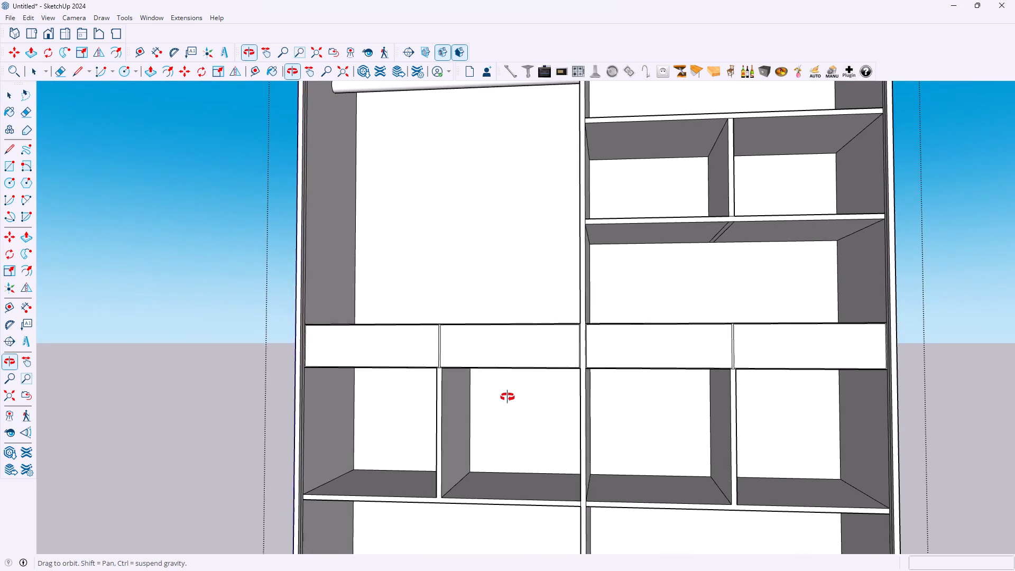
{"action": "middle_click_drag", "start_coordinate": [508, 397], "coordinate": [505, 398]}
{"action": "scroll", "coordinate": [569, 368], "scroll_direction": "up", "scroll_amount": 6}
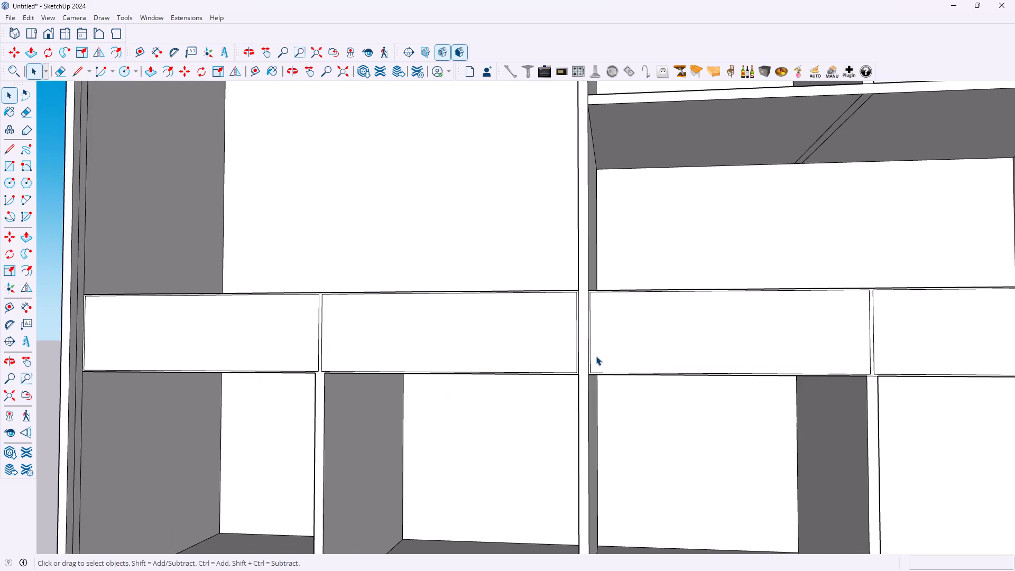
{"action": "scroll", "coordinate": [596, 356], "scroll_direction": "down", "scroll_amount": 3}
{"action": "scroll", "coordinate": [520, 362], "scroll_direction": "down", "scroll_amount": 3}
{"action": "middle_click_drag", "start_coordinate": [376, 372], "coordinate": [430, 380]}
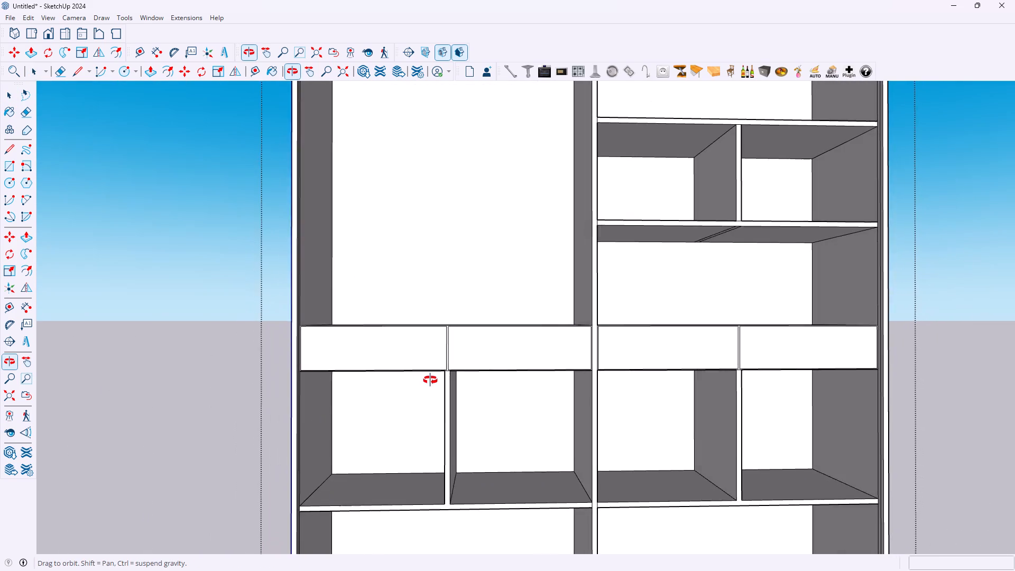
{"action": "middle_click_drag", "start_coordinate": [430, 380], "coordinate": [426, 377]}
{"action": "scroll", "coordinate": [445, 369], "scroll_direction": "up", "scroll_amount": 7}
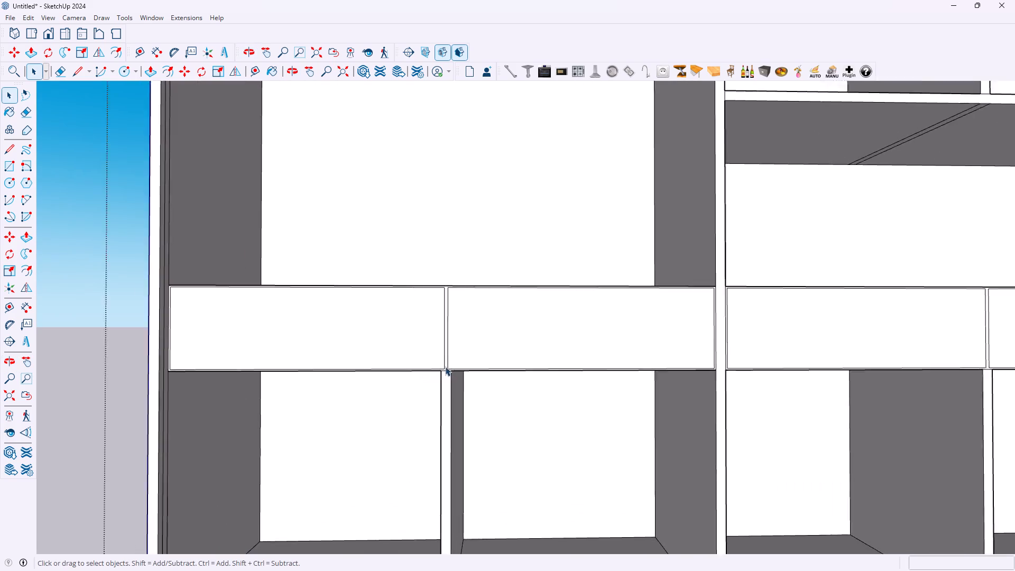
{"action": "scroll", "coordinate": [445, 366], "scroll_direction": "up", "scroll_amount": 11}
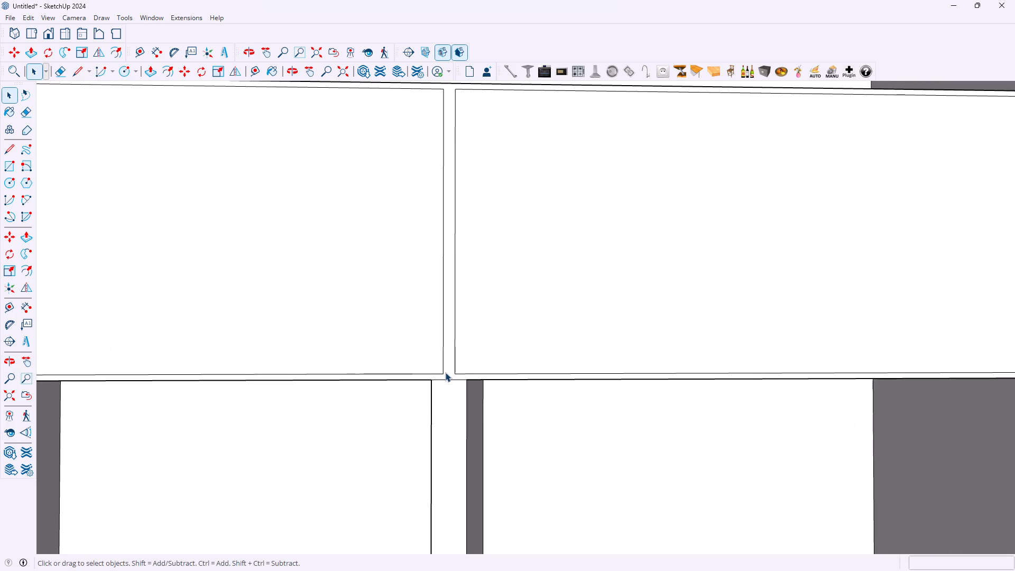
{"action": "scroll", "coordinate": [445, 372], "scroll_direction": "down", "scroll_amount": 20}
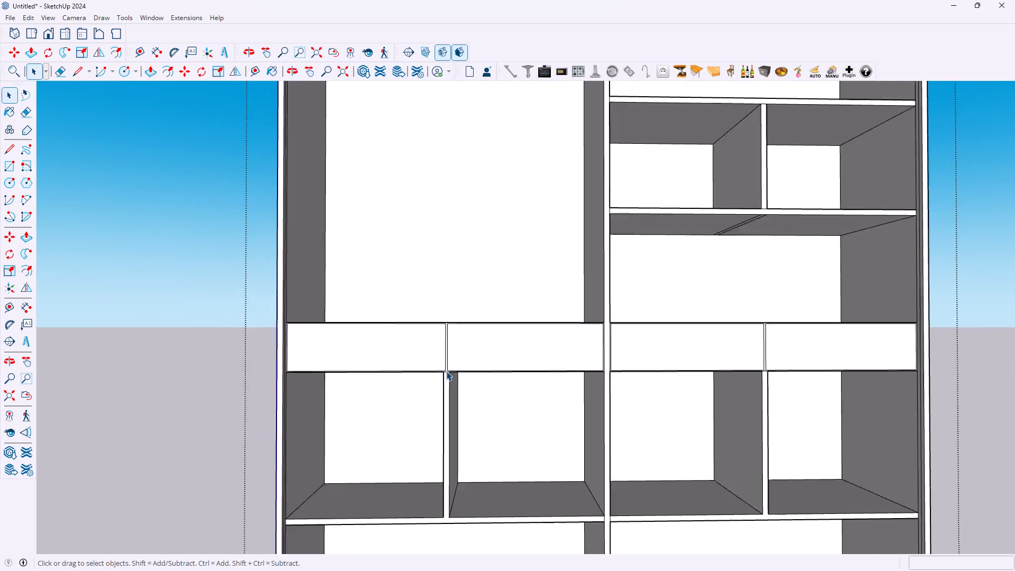
{"action": "scroll", "coordinate": [446, 371], "scroll_direction": "down", "scroll_amount": 12}
{"action": "scroll", "coordinate": [448, 375], "scroll_direction": "up", "scroll_amount": 3}
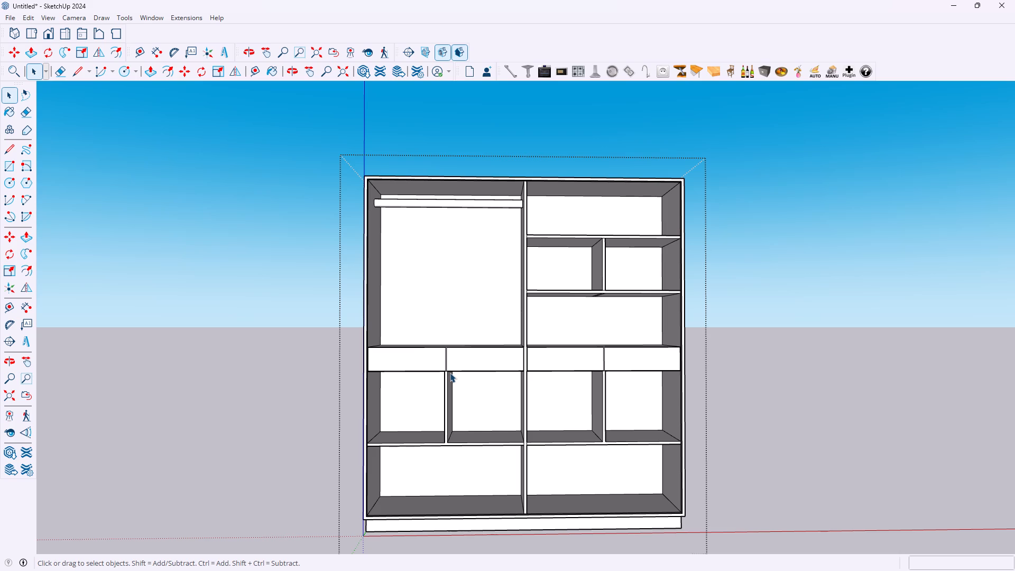
Draw a door rectangle about 3' 3" by 6' 10 1/2" from the opening's lower-left inner corner to the top edge's midpoint above the central divider.
{"action": "scroll", "coordinate": [402, 506], "scroll_direction": "up", "scroll_amount": 7}
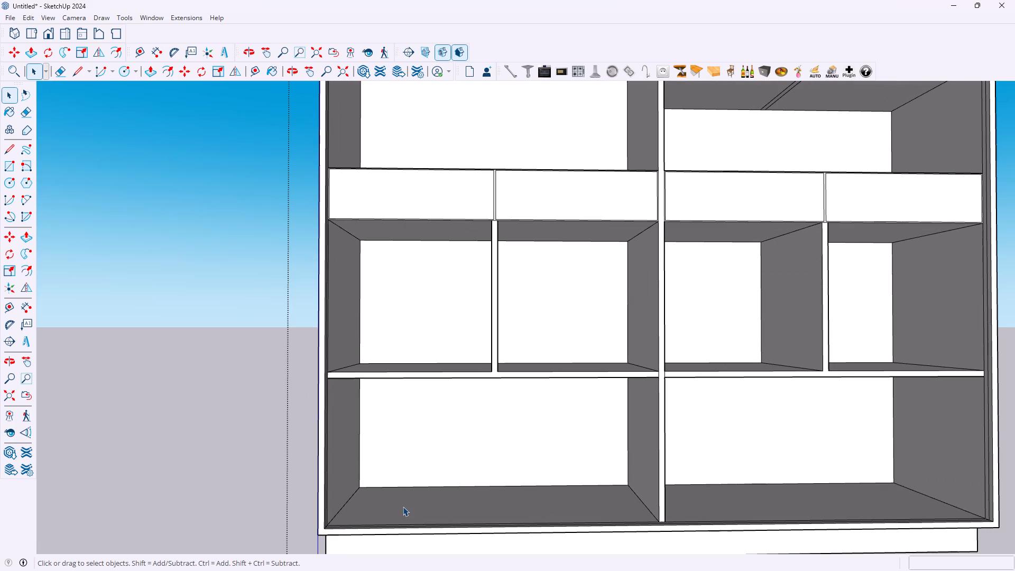
{"action": "middle_click_drag", "start_coordinate": [436, 502], "coordinate": [285, 525]}
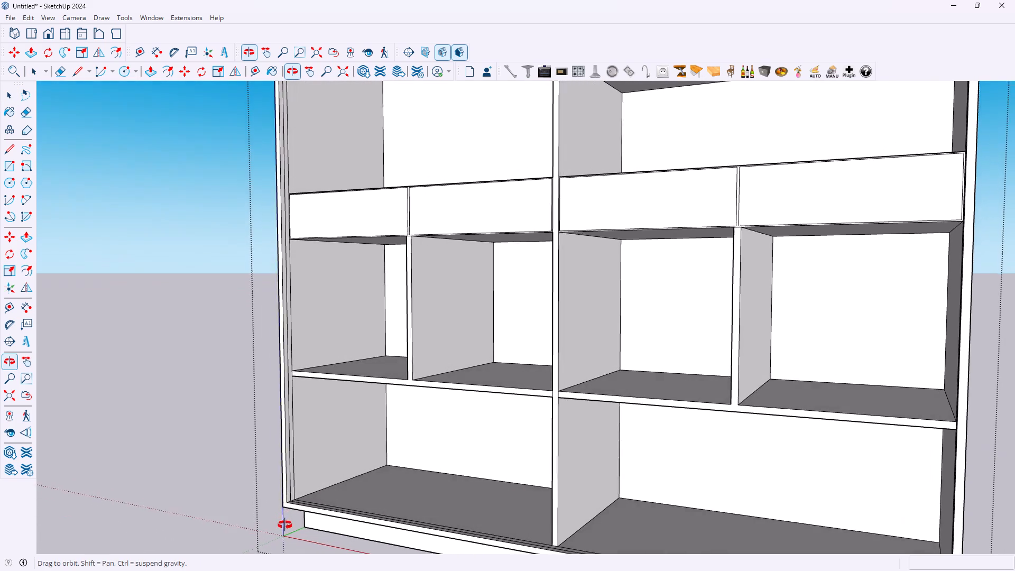
{"action": "middle_click_drag", "start_coordinate": [285, 525], "coordinate": [464, 518]}
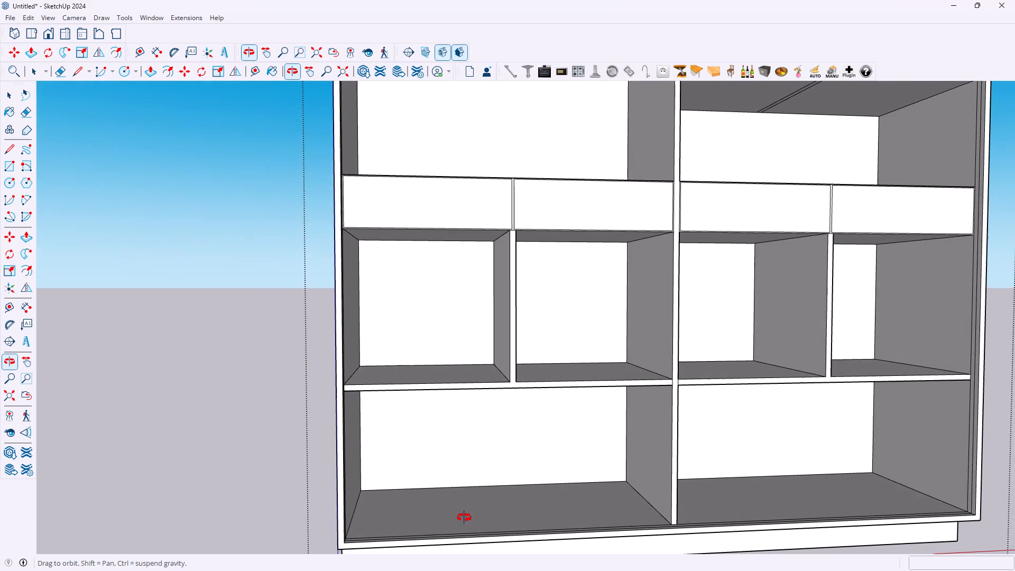
{"action": "middle_click_drag", "start_coordinate": [464, 518], "coordinate": [438, 514]}
{"action": "key", "text": "r"}
{"action": "scroll", "coordinate": [347, 520], "scroll_direction": "up", "scroll_amount": 1}
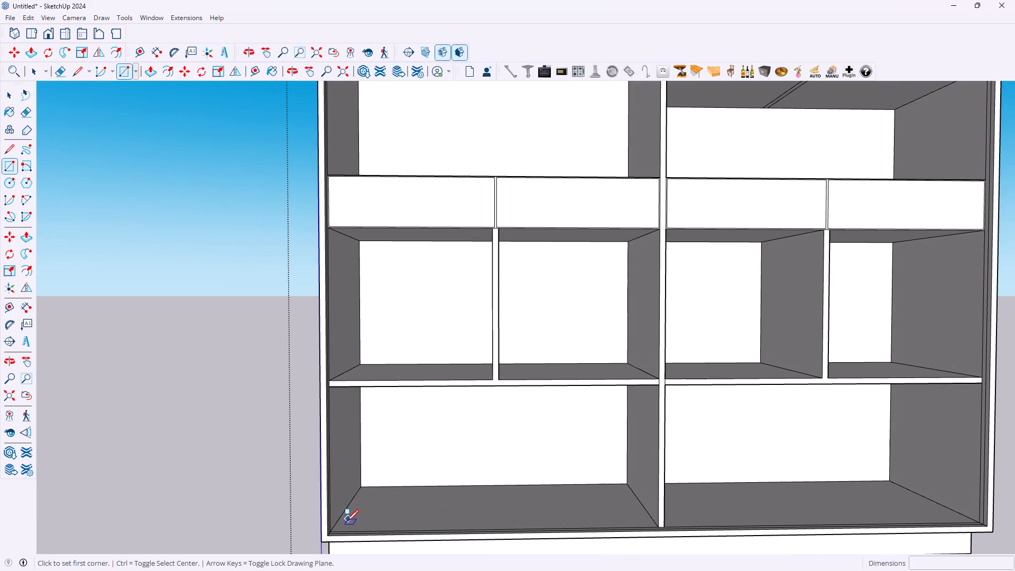
{"action": "scroll", "coordinate": [346, 522], "scroll_direction": "up", "scroll_amount": 11}
{"action": "scroll", "coordinate": [323, 521], "scroll_direction": "down", "scroll_amount": 3}
{"action": "middle_click_drag", "start_coordinate": [323, 520], "coordinate": [313, 480]}
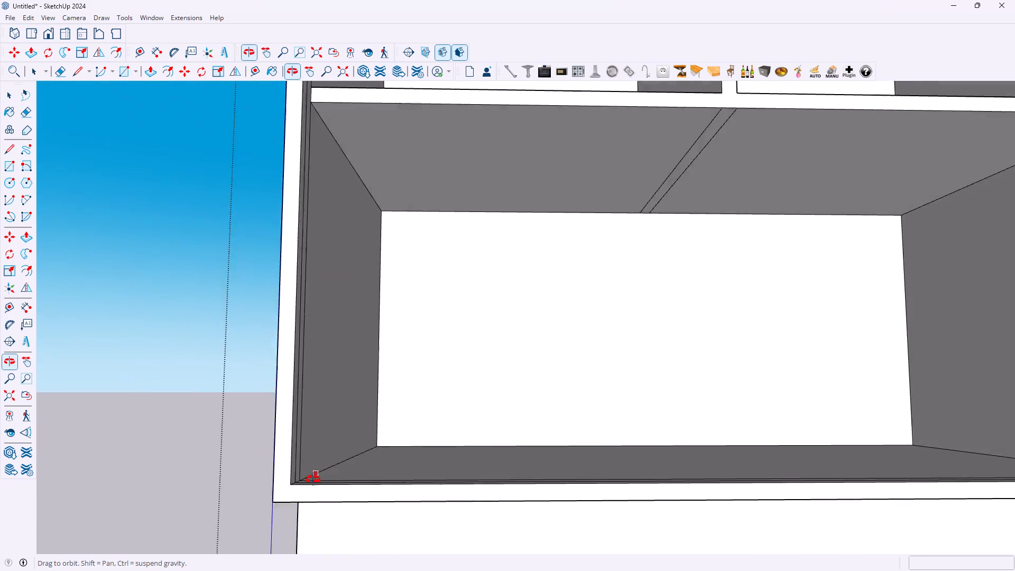
{"action": "middle_click_drag", "start_coordinate": [313, 480], "coordinate": [257, 505]}
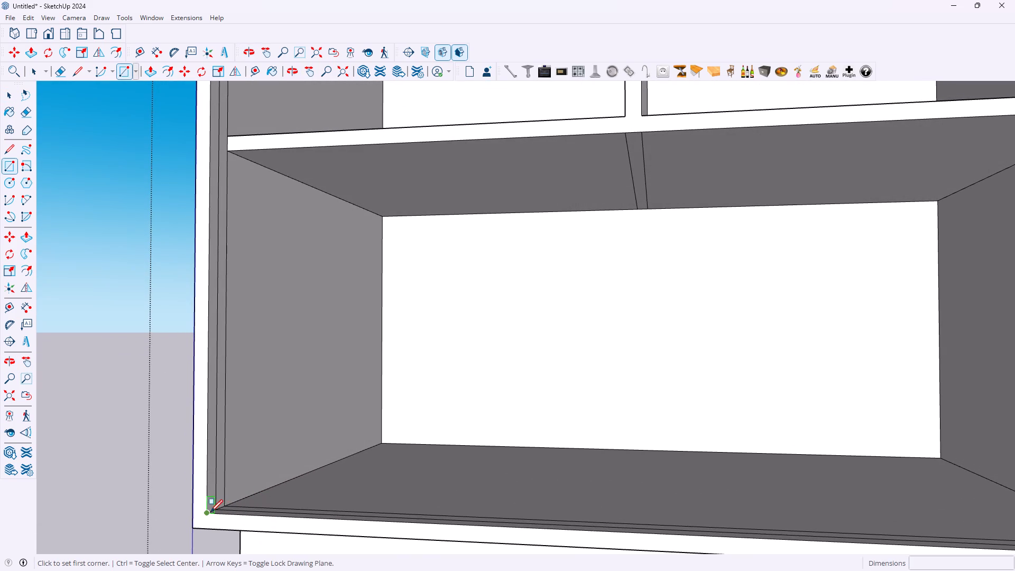
{"action": "left_click", "coordinate": [210, 512]}
{"action": "scroll", "coordinate": [326, 449], "scroll_direction": "down", "scroll_amount": 6}
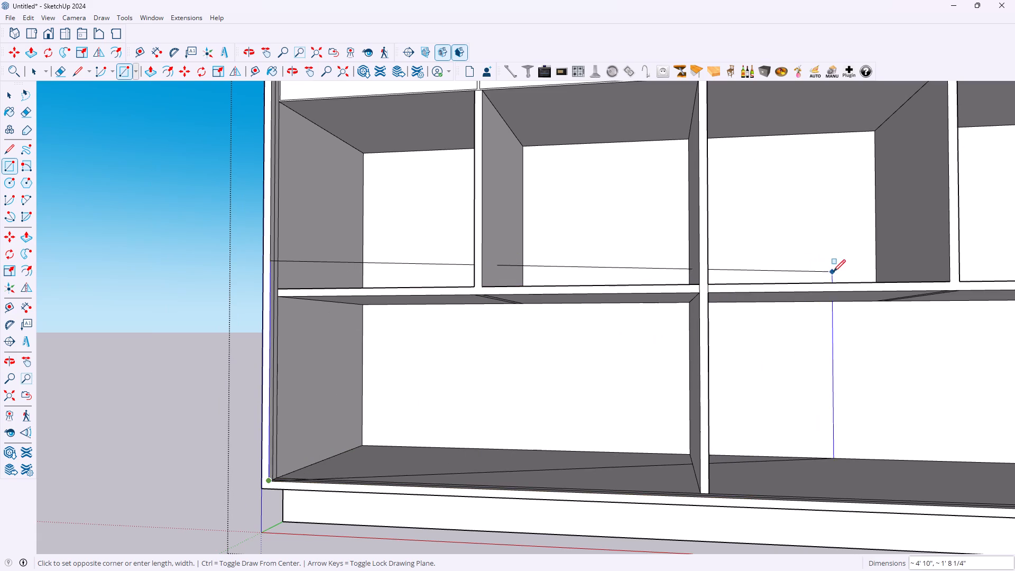
{"action": "scroll", "coordinate": [828, 294], "scroll_direction": "down", "scroll_amount": 19}
{"action": "scroll", "coordinate": [814, 160], "scroll_direction": "up", "scroll_amount": 4}
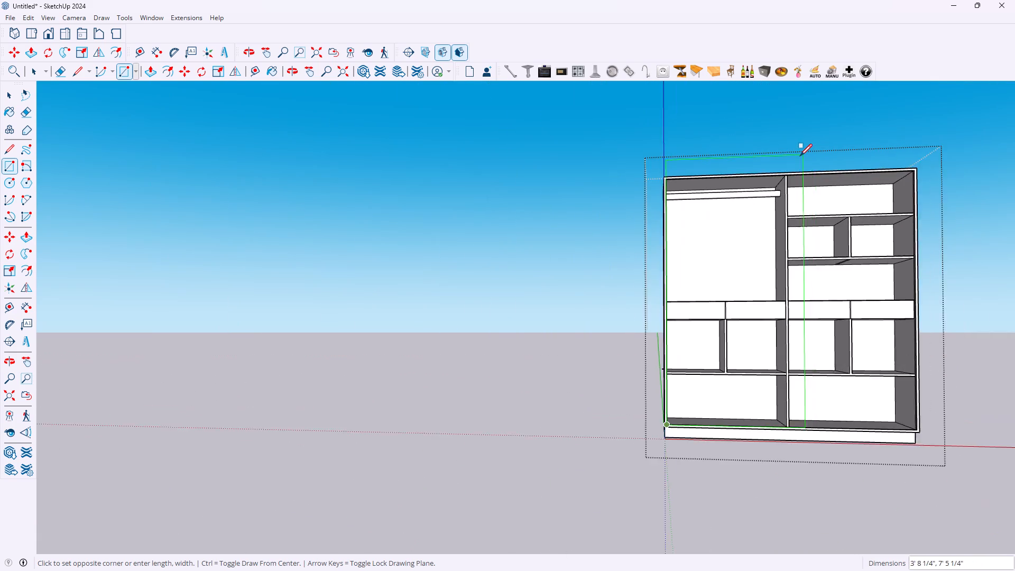
{"action": "scroll", "coordinate": [799, 156], "scroll_direction": "up", "scroll_amount": 10}
{"action": "scroll", "coordinate": [785, 179], "scroll_direction": "up", "scroll_amount": 15}
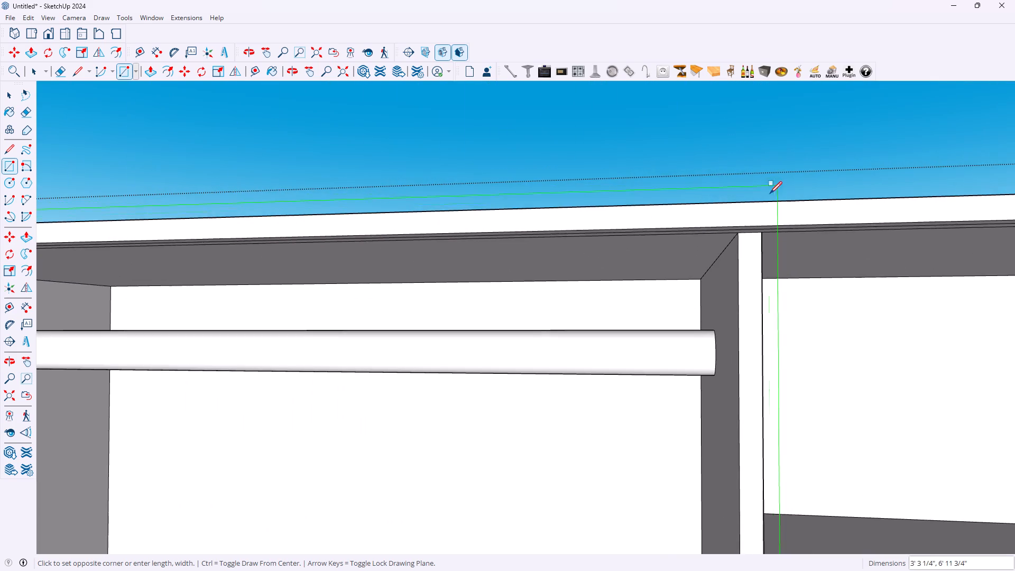
{"action": "scroll", "coordinate": [767, 199], "scroll_direction": "up", "scroll_amount": 9}
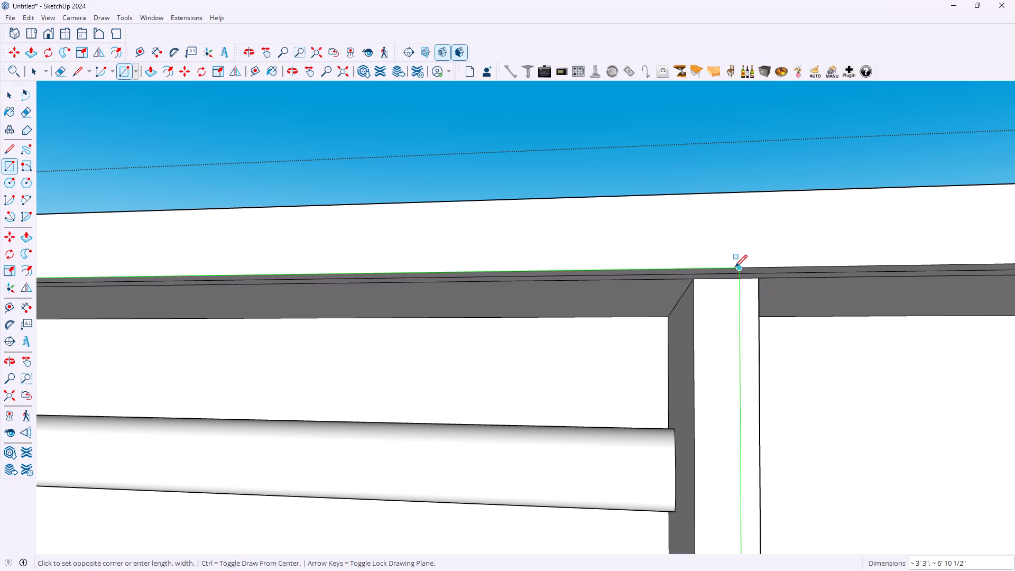
{"action": "left_click", "coordinate": [739, 266]}
Delete the face covering the right half of the cabinet opening.
{"action": "scroll", "coordinate": [740, 300], "scroll_direction": "down", "scroll_amount": 20}
{"action": "scroll", "coordinate": [740, 300], "scroll_direction": "down", "scroll_amount": 20}
{"action": "scroll", "coordinate": [740, 300], "scroll_direction": "down", "scroll_amount": 2}
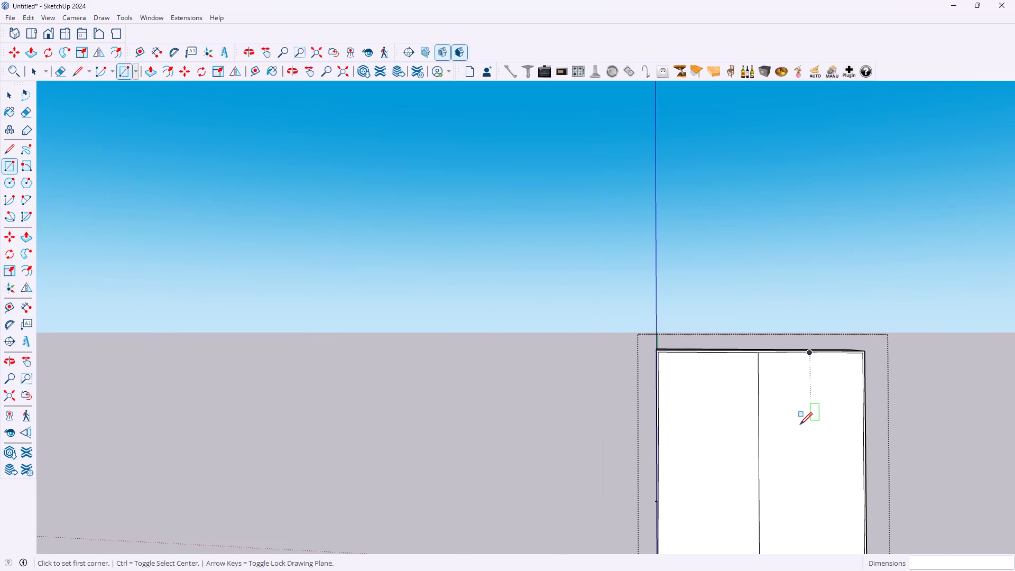
{"action": "key", "text": "space"}
{"action": "left_click", "coordinate": [804, 441]}
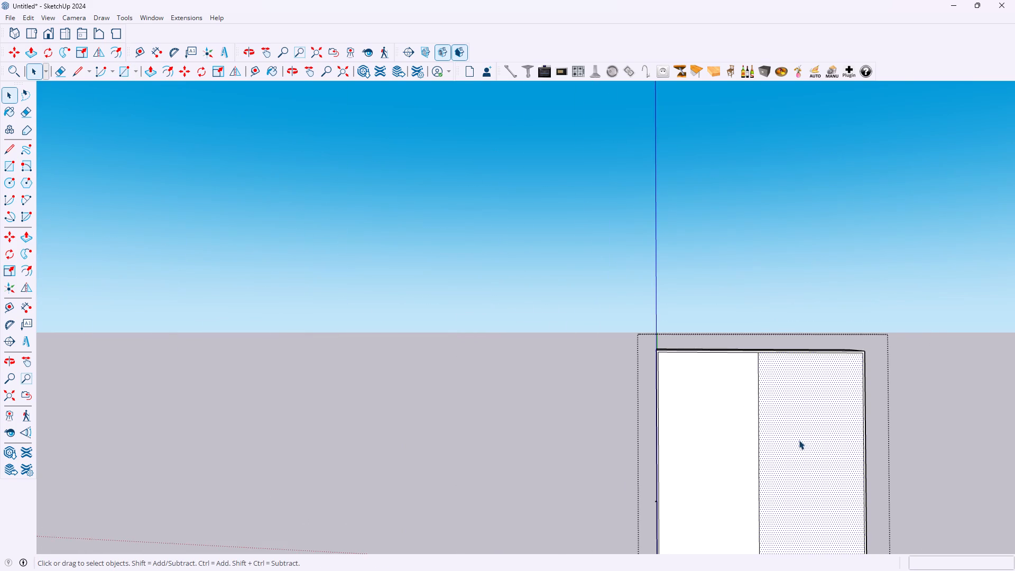
{"action": "key", "text": "Delete"}
{"action": "scroll", "coordinate": [811, 446], "scroll_direction": "down", "scroll_amount": 3}
{"action": "scroll", "coordinate": [802, 482], "scroll_direction": "up", "scroll_amount": 4}
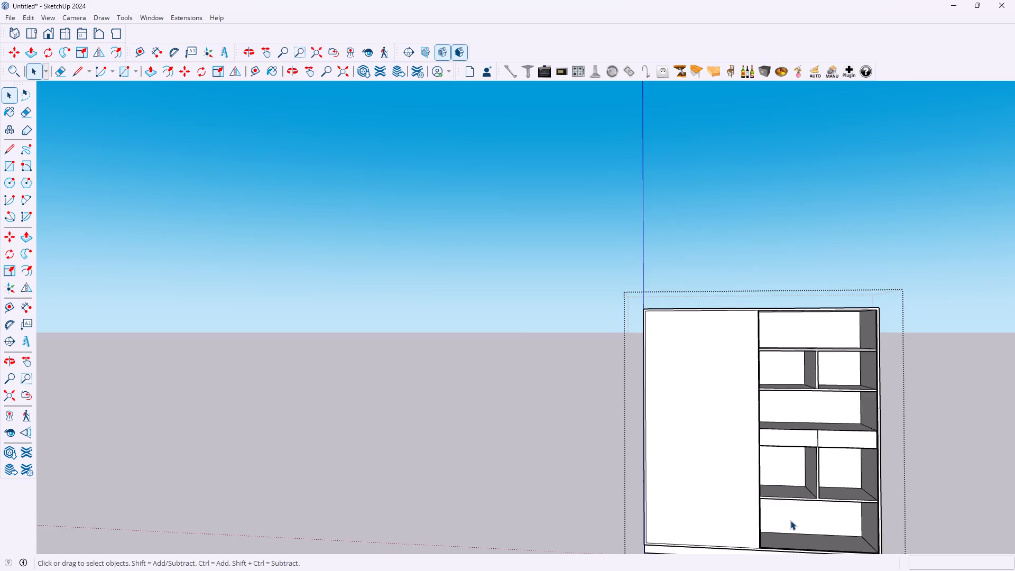
Group the left door face together with its edges.
{"action": "scroll", "coordinate": [790, 520], "scroll_direction": "up", "scroll_amount": 4}
{"action": "middle_click_drag", "start_coordinate": [793, 480], "coordinate": [574, 471]}
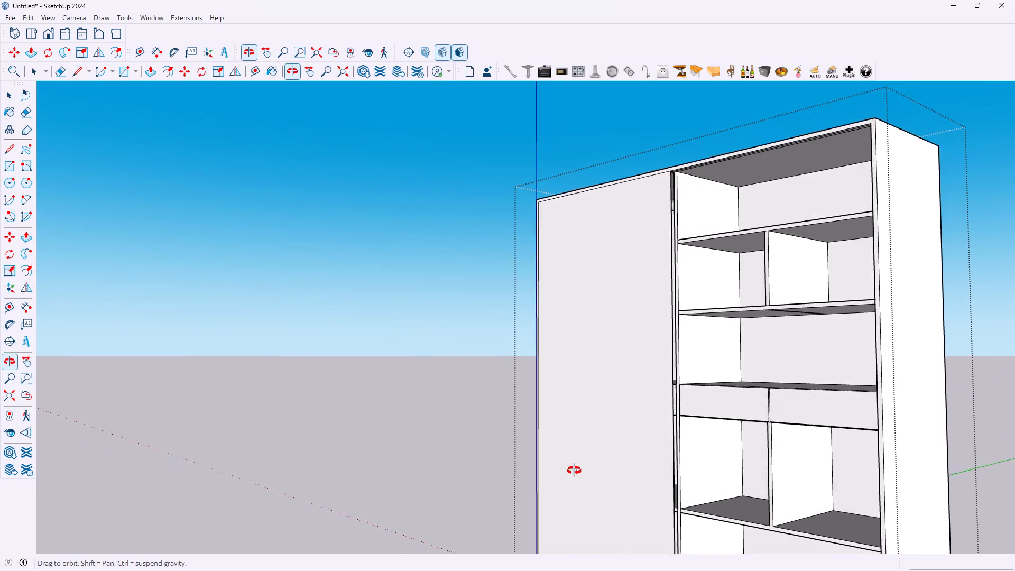
{"action": "middle_click_drag", "start_coordinate": [574, 471], "coordinate": [490, 440]}
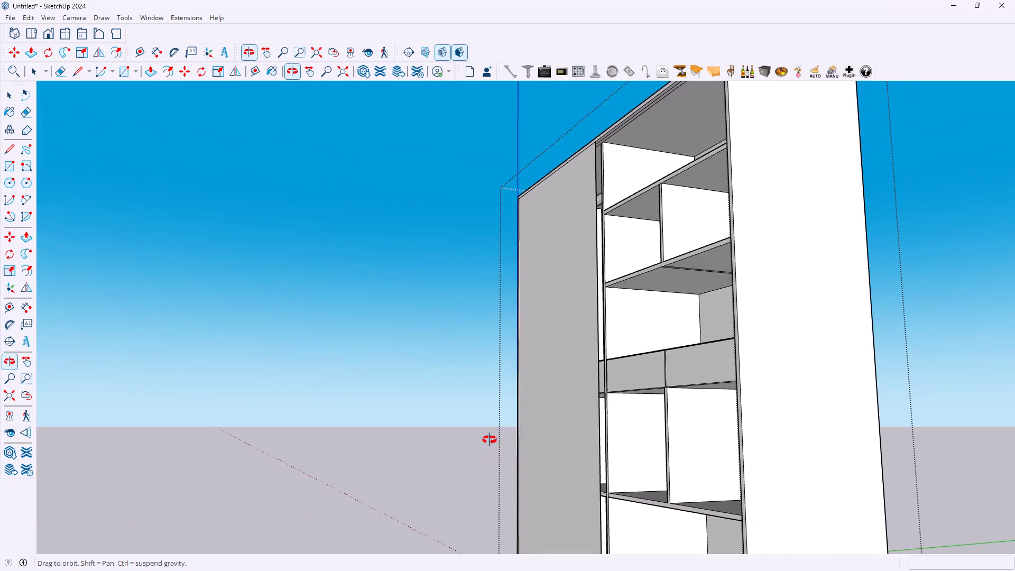
{"action": "middle_click_drag", "start_coordinate": [490, 440], "coordinate": [492, 438]}
{"action": "scroll", "coordinate": [613, 355], "scroll_direction": "up", "scroll_amount": 4}
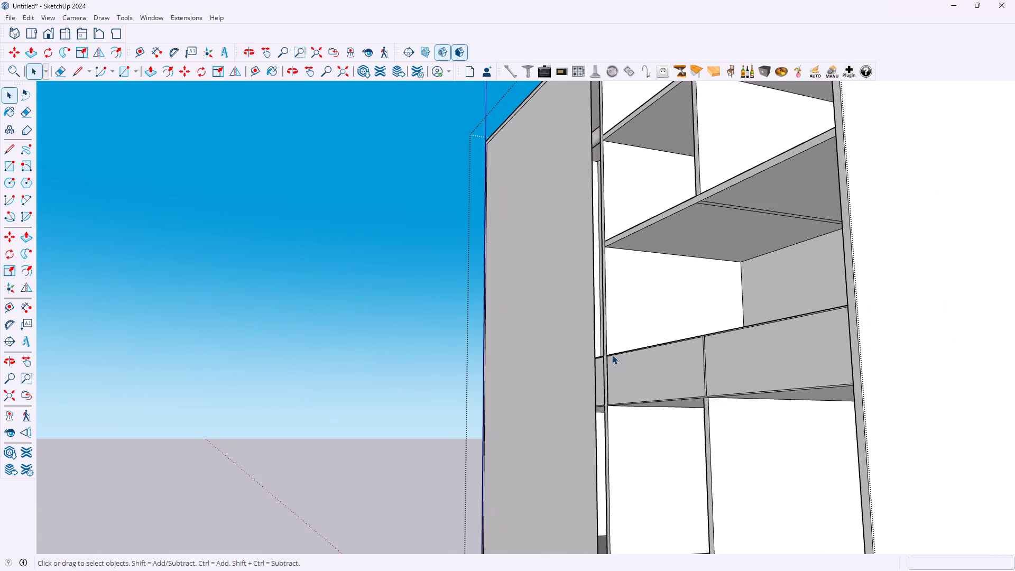
{"action": "scroll", "coordinate": [612, 355], "scroll_direction": "up", "scroll_amount": 11}
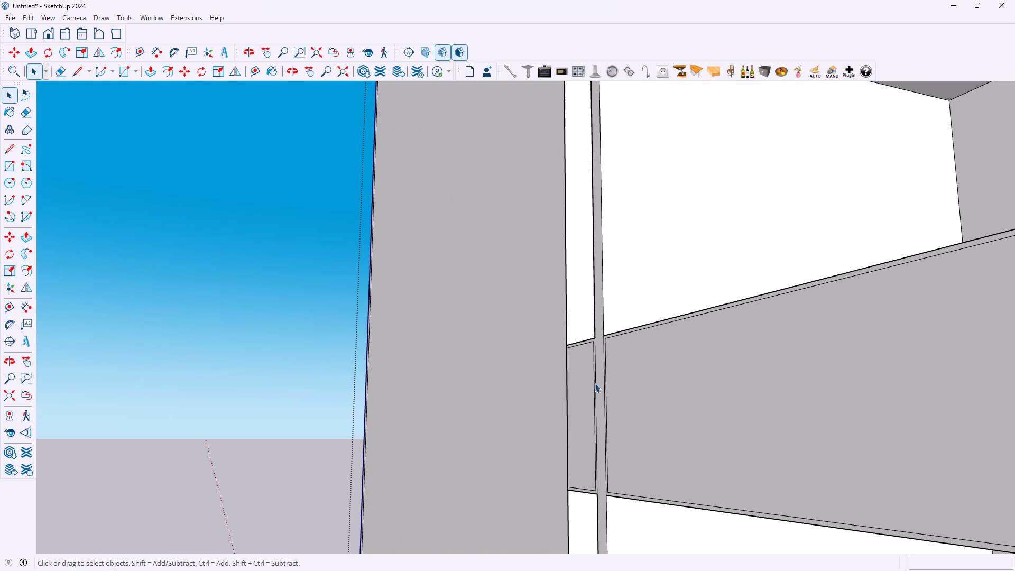
{"action": "left_click", "coordinate": [534, 400]}
{"action": "scroll", "coordinate": [533, 400], "scroll_direction": "down", "scroll_amount": 8}
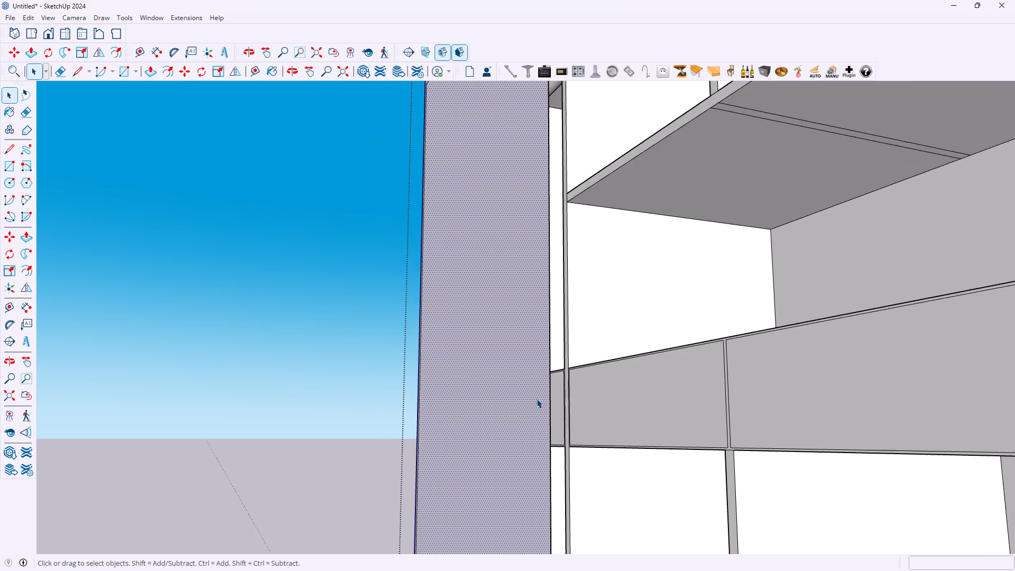
{"action": "scroll", "coordinate": [537, 399], "scroll_direction": "down", "scroll_amount": 9}
{"action": "double_click", "coordinate": [522, 401]}
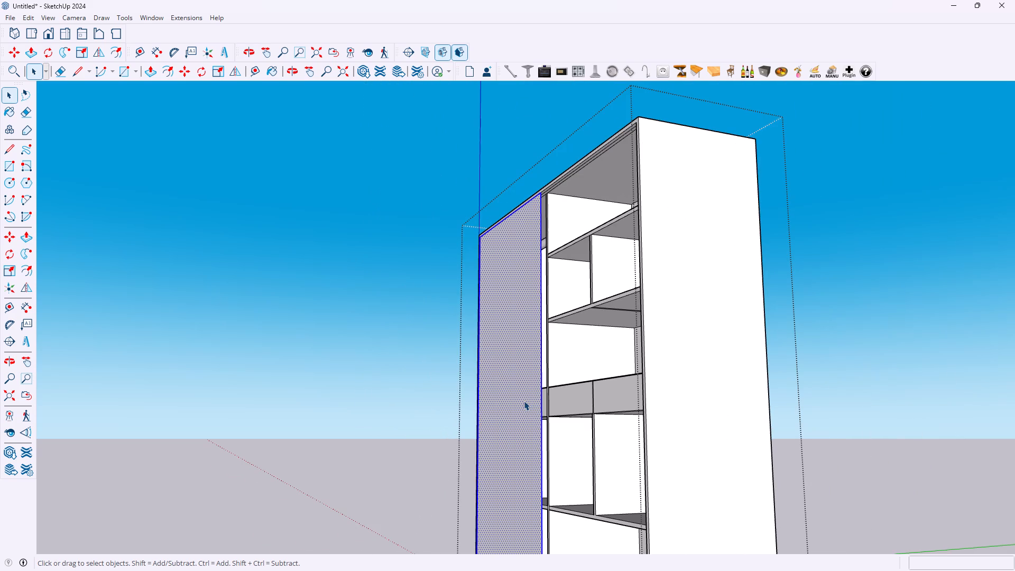
{"action": "right_click", "coordinate": [524, 401]}
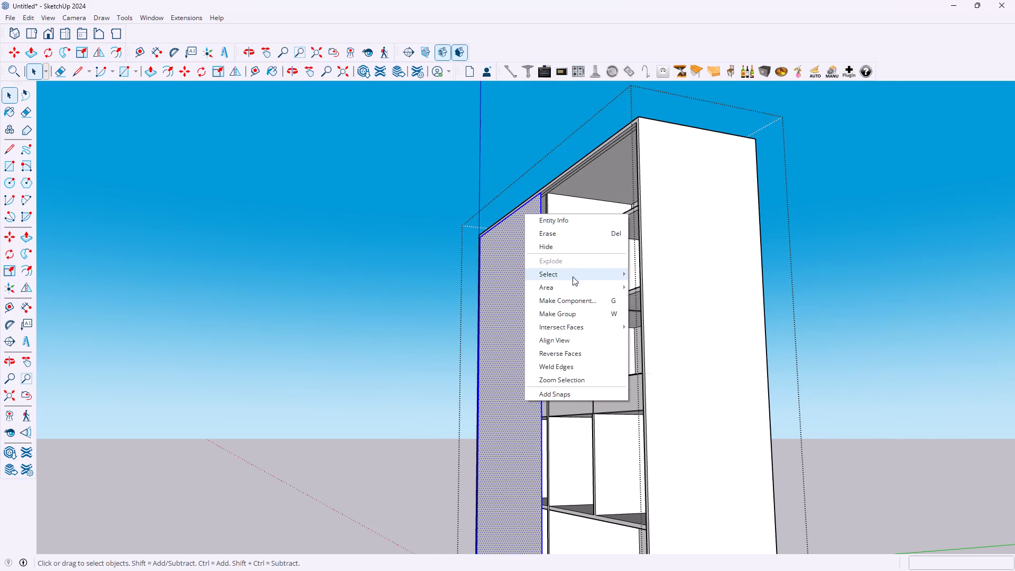
{"action": "left_click", "coordinate": [572, 311]}
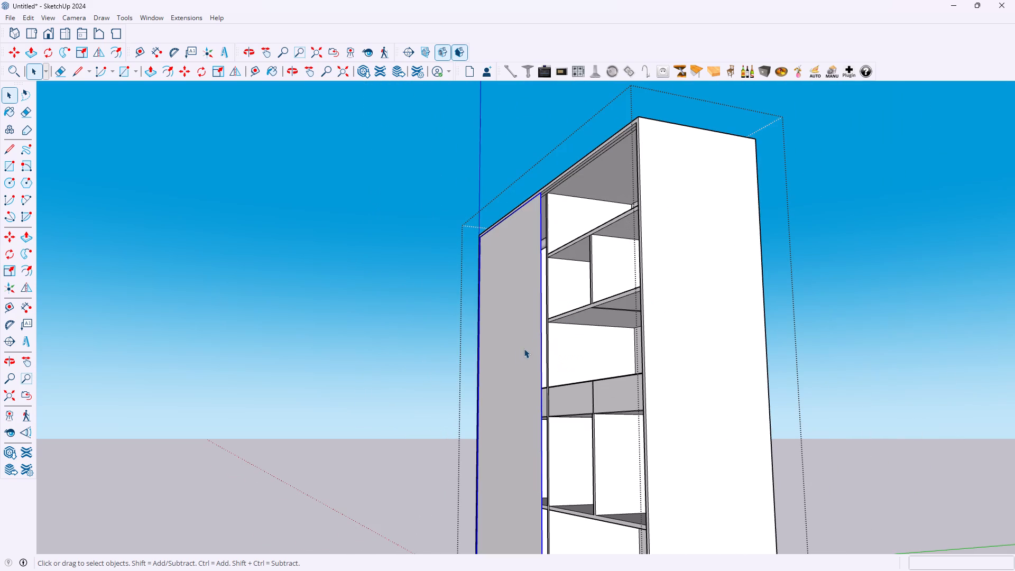
Move the door group about 5' 1" along the red axis, out to the left of the cabinet.
{"action": "scroll", "coordinate": [627, 354], "scroll_direction": "down", "scroll_amount": 8}
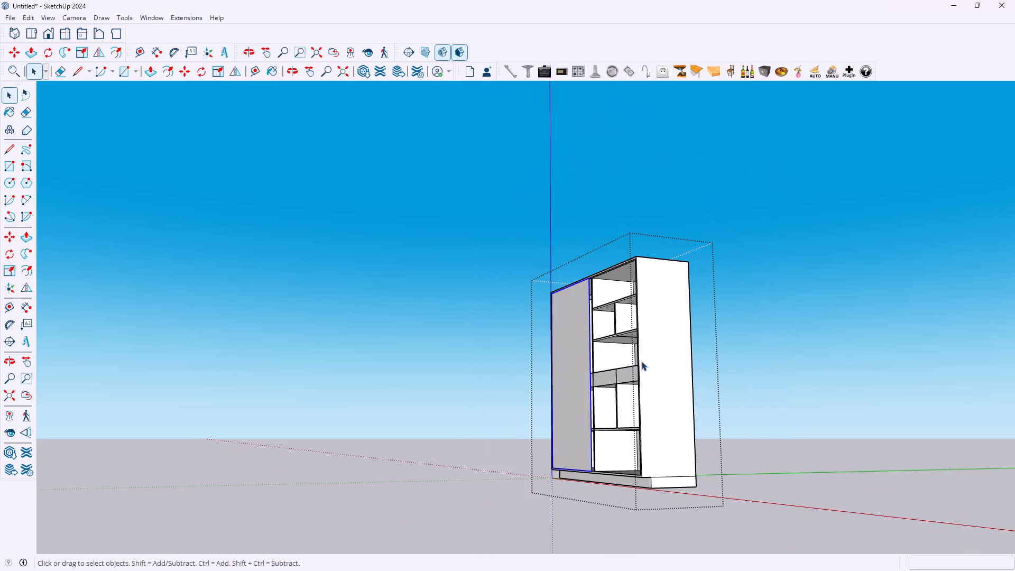
{"action": "middle_click_drag", "start_coordinate": [482, 389], "coordinate": [852, 446]}
{"action": "key", "text": "m"}
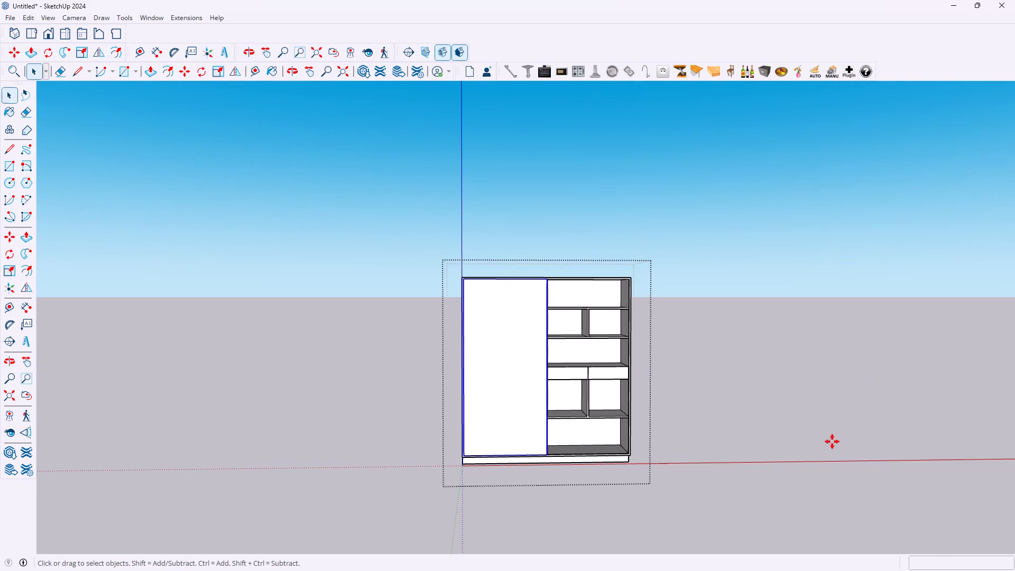
{"action": "scroll", "coordinate": [470, 463], "scroll_direction": "up", "scroll_amount": 20}
{"action": "scroll", "coordinate": [470, 463], "scroll_direction": "up", "scroll_amount": 3}
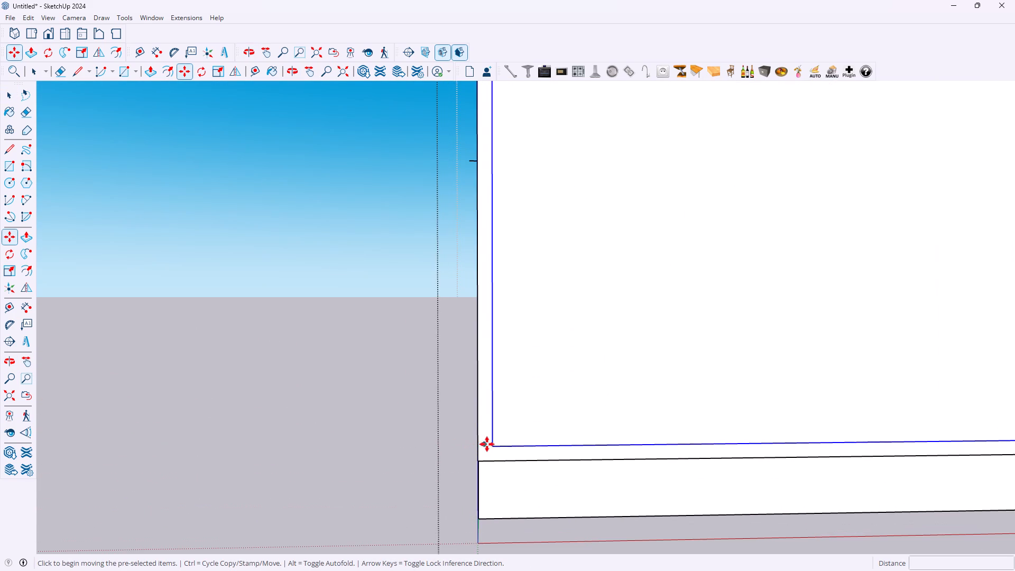
{"action": "left_click", "coordinate": [492, 446]}
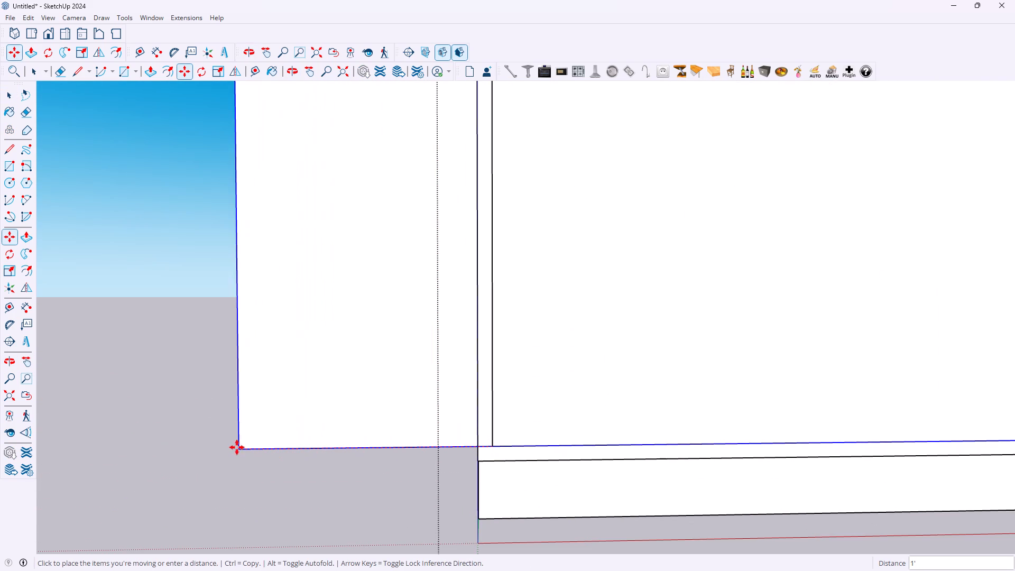
{"action": "key", "text": "Escape"}
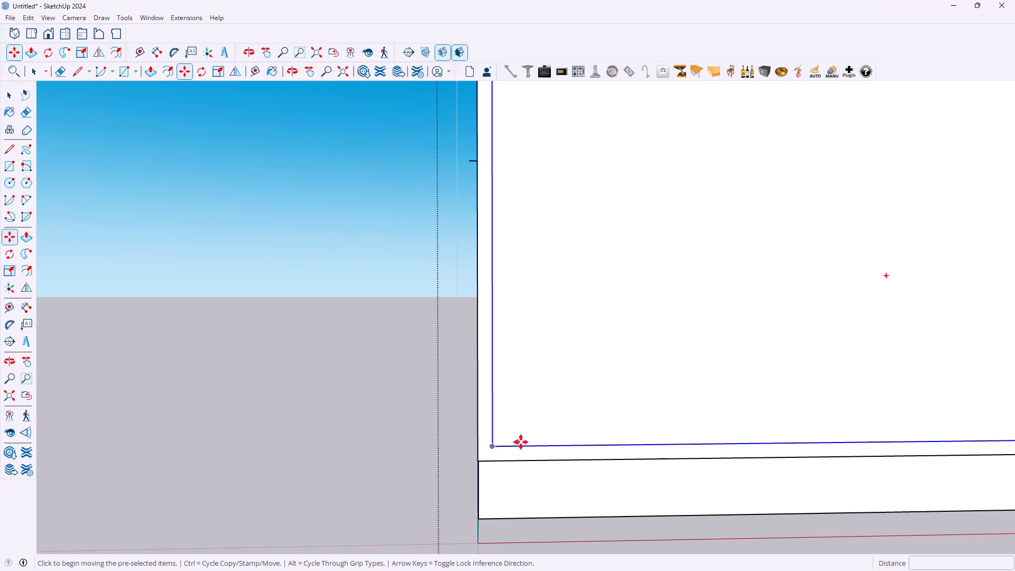
{"action": "scroll", "coordinate": [530, 442], "scroll_direction": "down", "scroll_amount": 10}
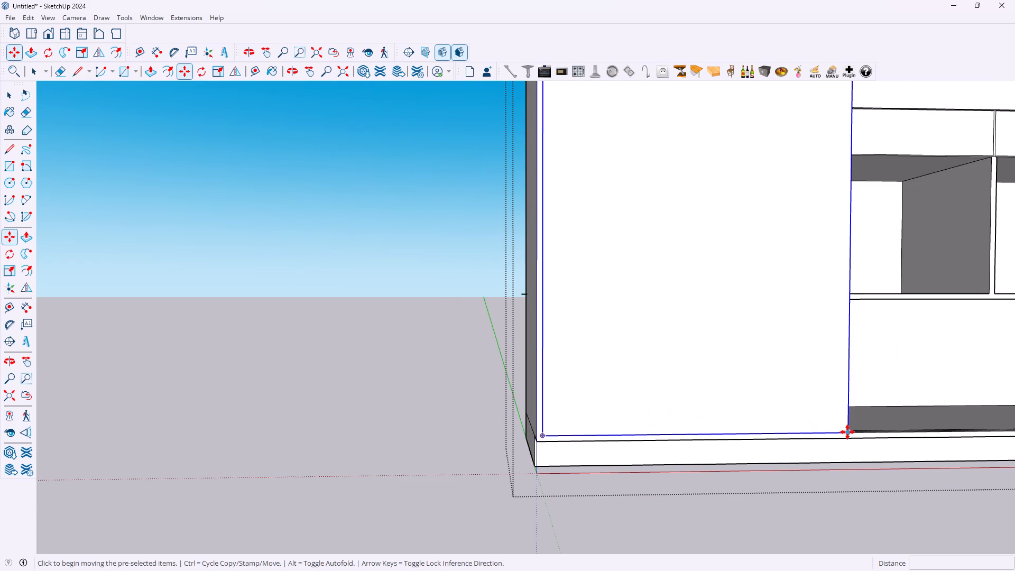
{"action": "left_click", "coordinate": [848, 432]}
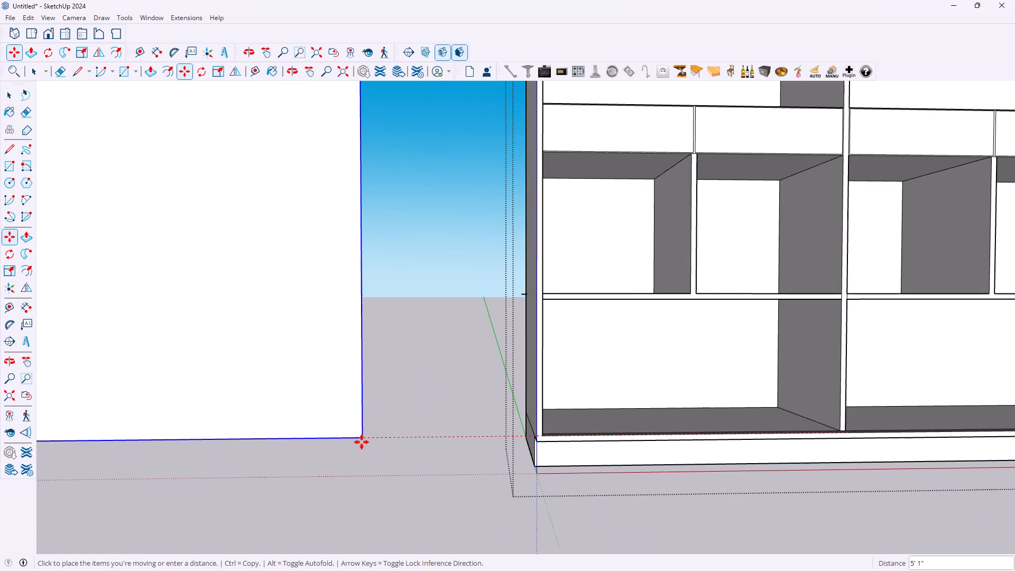
{"action": "left_click", "coordinate": [362, 442]}
{"action": "scroll", "coordinate": [367, 431], "scroll_direction": "down", "scroll_amount": 12}
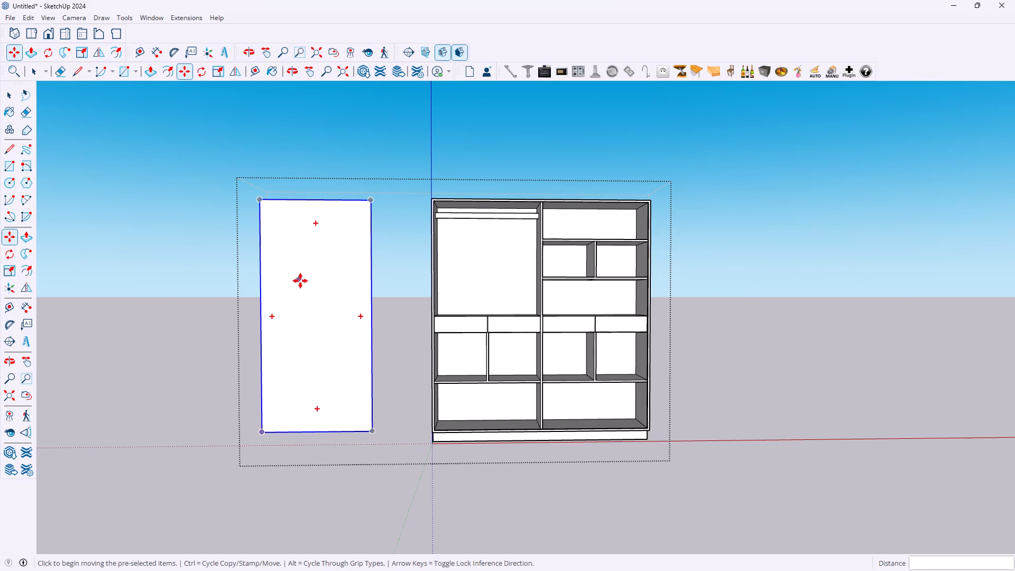
{"action": "key", "text": "space"}
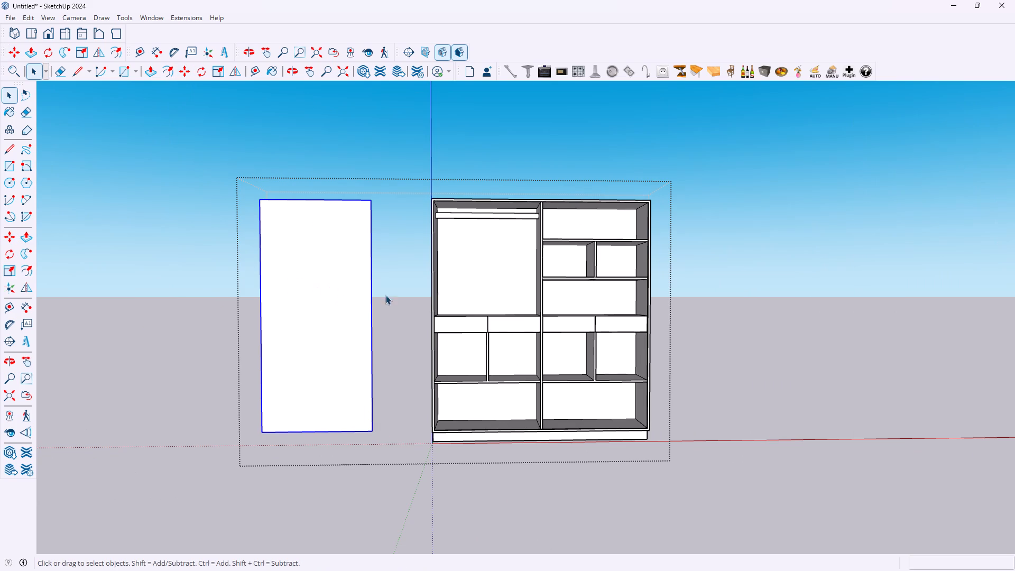
Open the door group for editing and extrude its face to an 18 mm thickness.
{"action": "key", "text": "p"}
{"action": "left_click", "coordinate": [327, 345]}
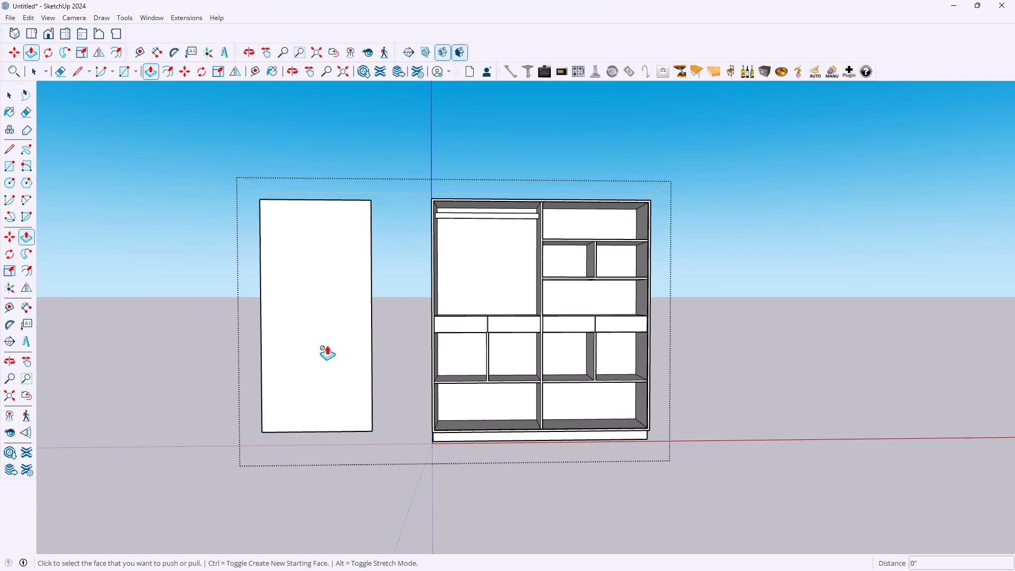
{"action": "key", "text": "space"}
{"action": "double_click", "coordinate": [320, 343]}
{"action": "left_click", "coordinate": [320, 342]}
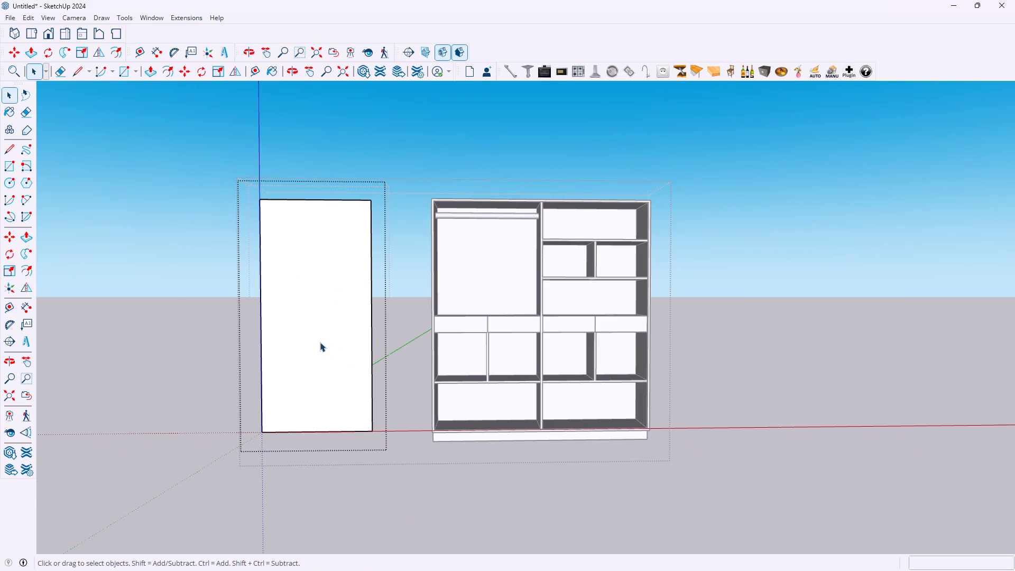
{"action": "key", "text": "p"}
{"action": "left_click", "coordinate": [320, 342]}
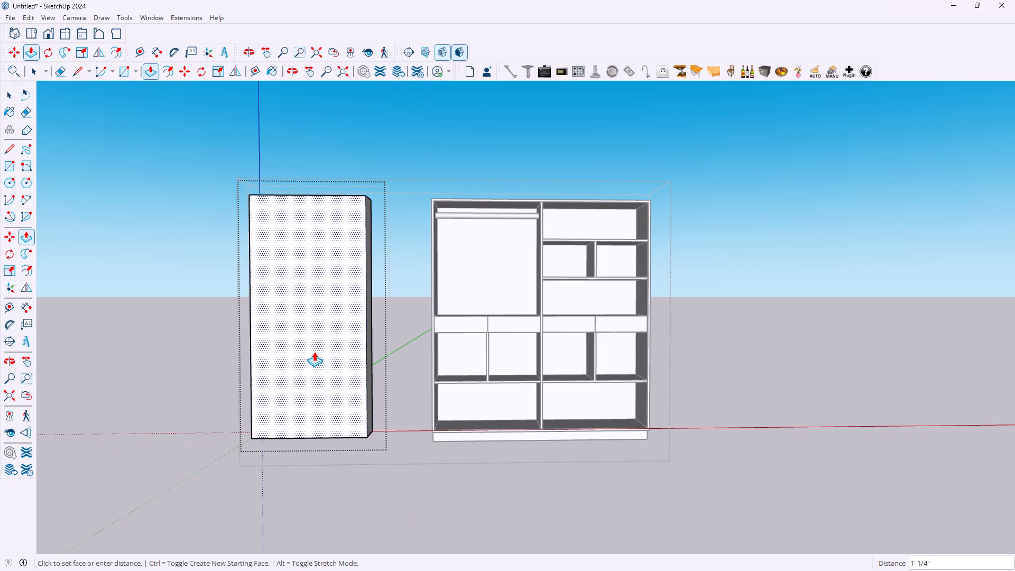
{"action": "type", "text": "18mm"}
{"action": "key", "text": "Return"}
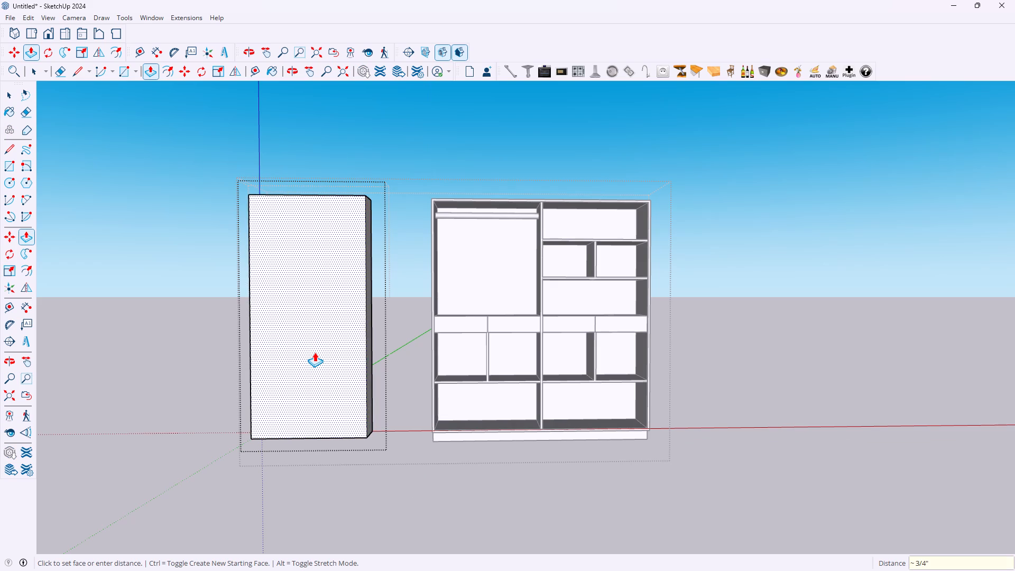
{"action": "middle_click_drag", "start_coordinate": [349, 337], "coordinate": [197, 342]}
{"action": "scroll", "coordinate": [395, 265], "scroll_direction": "up", "scroll_amount": 5}
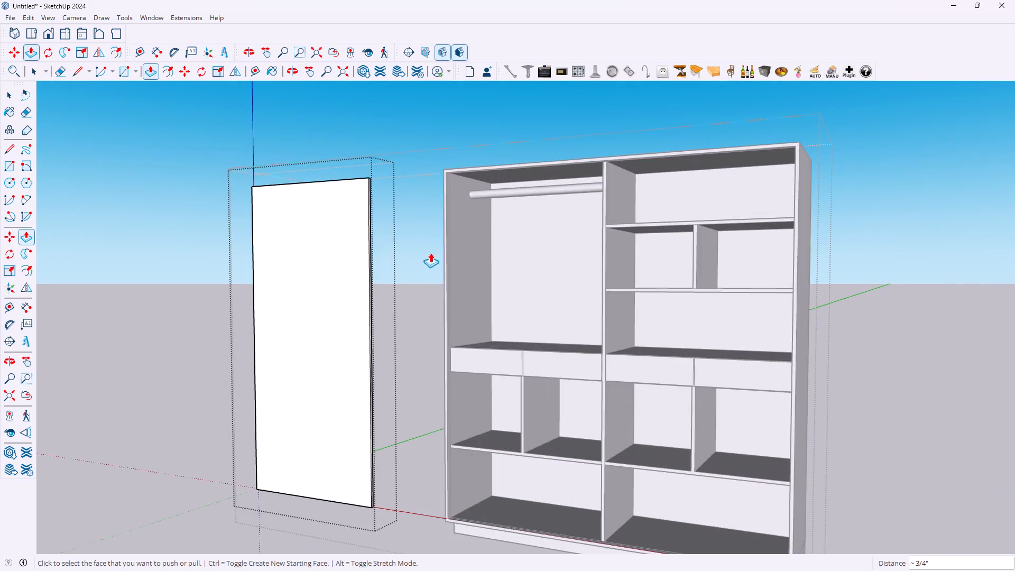
Undo the door face's extrusion and extrude it again to an 18 mm thickness inside the door group.
{"action": "scroll", "coordinate": [430, 253], "scroll_direction": "up", "scroll_amount": 8}
{"action": "scroll", "coordinate": [312, 217], "scroll_direction": "up", "scroll_amount": 6}
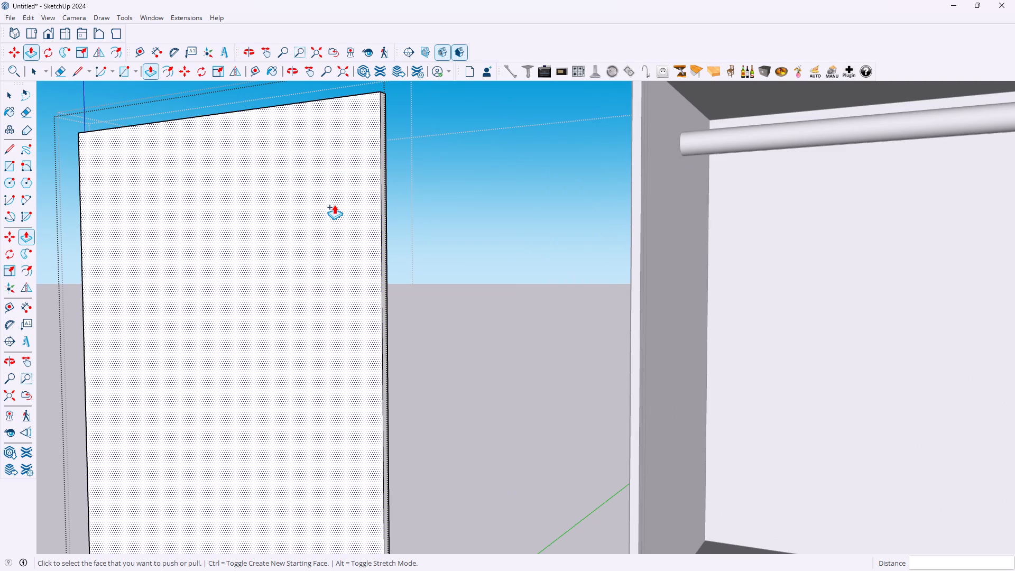
{"action": "key", "text": "Delete"}
{"action": "key", "text": "ctrl+z"}
{"action": "key", "text": "ctrl+z"}
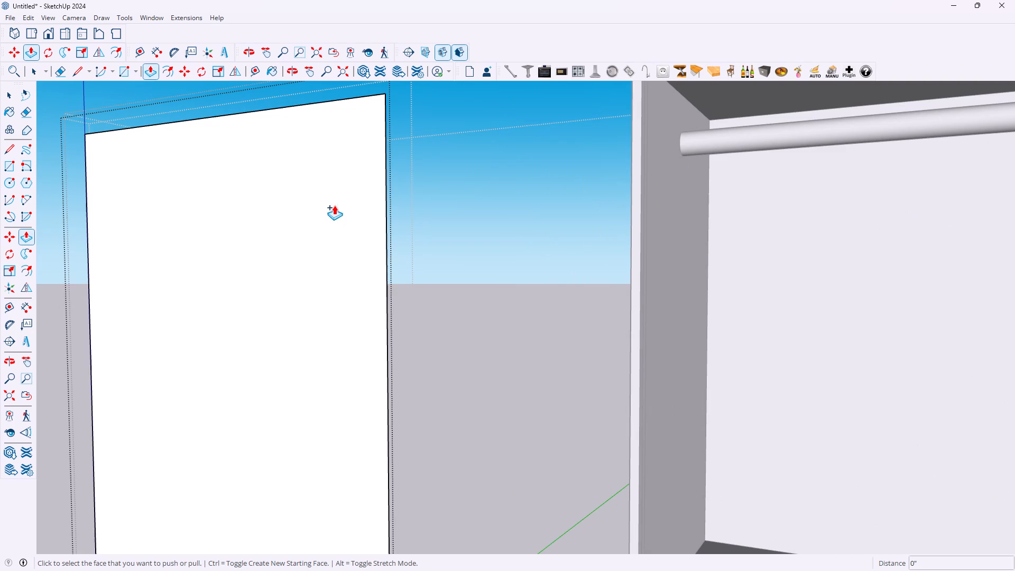
{"action": "left_click", "coordinate": [360, 248]}
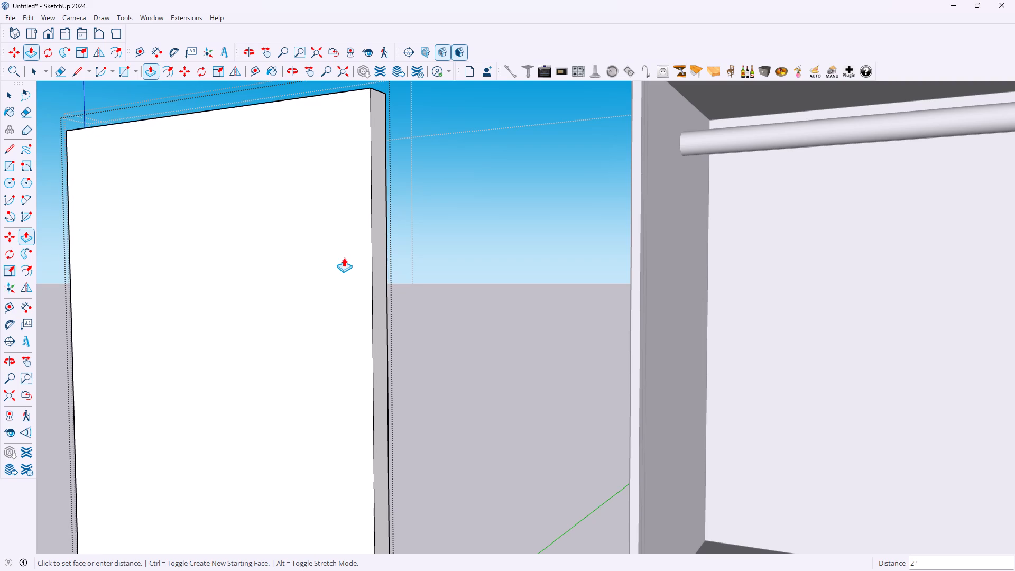
{"action": "type", "text": "18mm"}
{"action": "key", "text": "Return"}
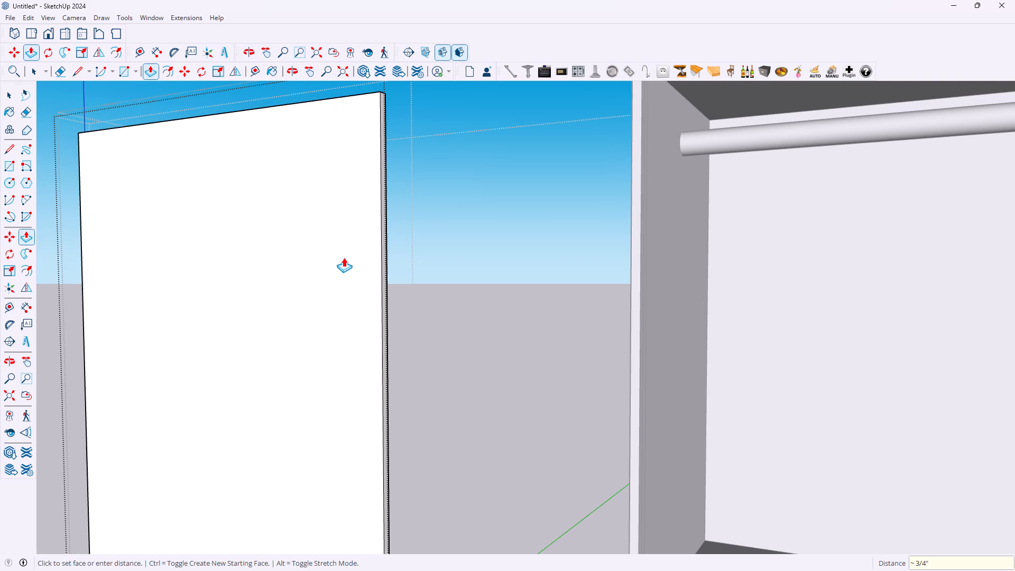
{"action": "scroll", "coordinate": [433, 222], "scroll_direction": "down", "scroll_amount": 1}
{"action": "middle_click_drag", "start_coordinate": [434, 222], "coordinate": [470, 258]}
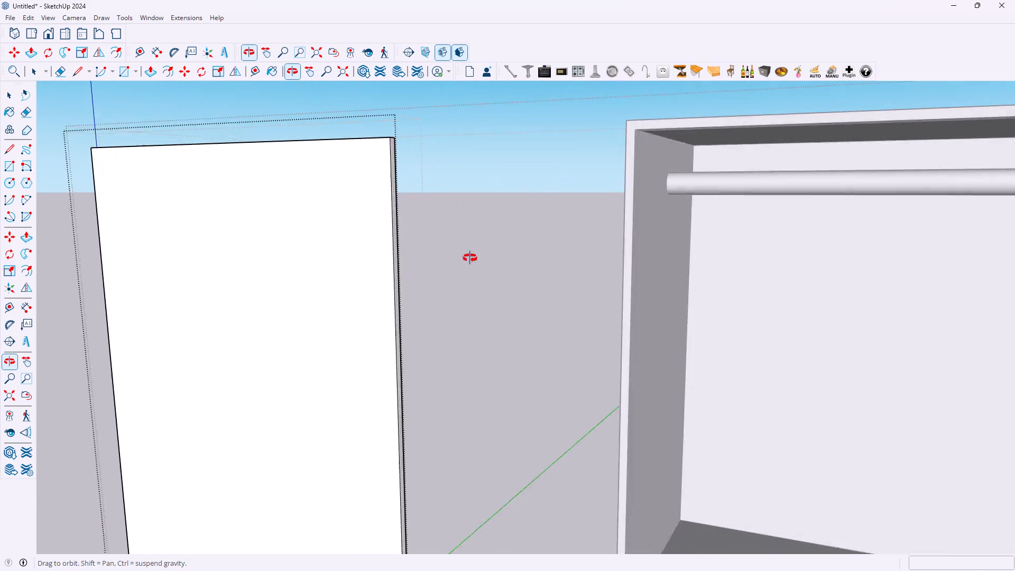
{"action": "middle_click_drag", "start_coordinate": [470, 258], "coordinate": [487, 257]}
{"action": "key", "text": "space"}
Examine the thickened door panel beside the open cabinet from several angles and distances.
{"action": "scroll", "coordinate": [339, 257], "scroll_direction": "down", "scroll_amount": 6}
{"action": "scroll", "coordinate": [276, 300], "scroll_direction": "up", "scroll_amount": 1}
{"action": "scroll", "coordinate": [276, 300], "scroll_direction": "down", "scroll_amount": 8}
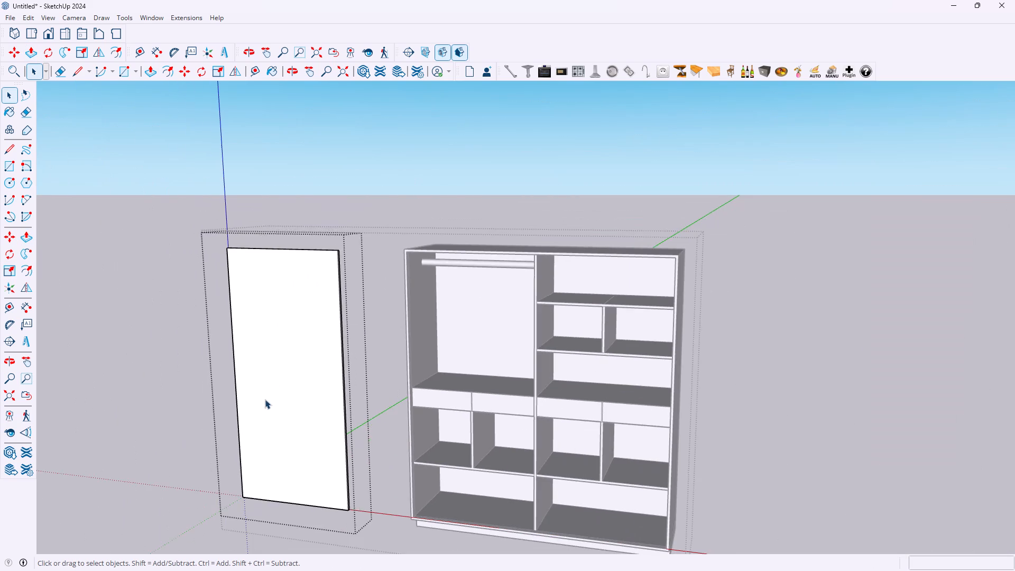
{"action": "middle_click_drag", "start_coordinate": [265, 404], "coordinate": [414, 334]}
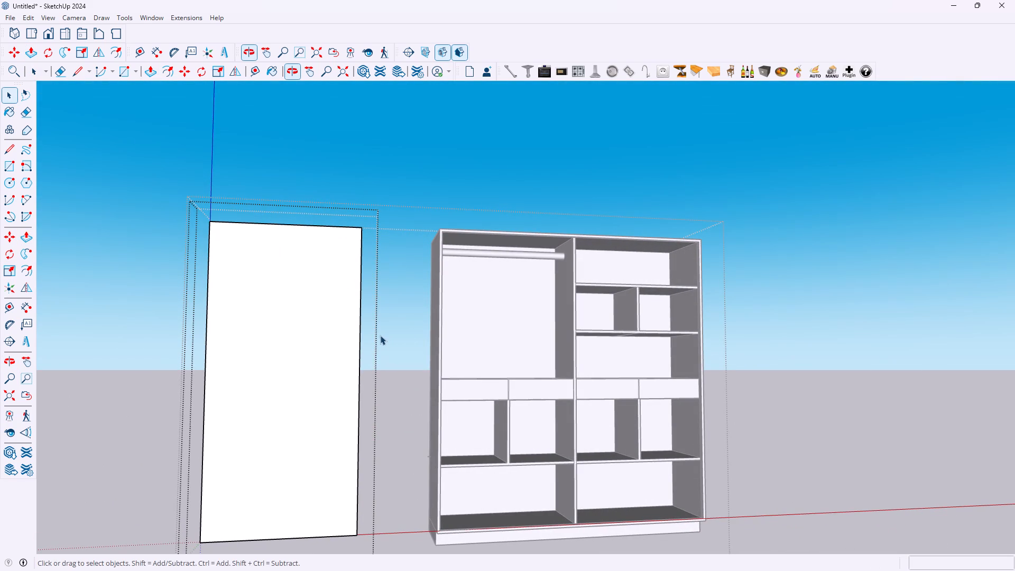
{"action": "scroll", "coordinate": [322, 394], "scroll_direction": "down", "scroll_amount": 2}
{"action": "middle_click_drag", "start_coordinate": [362, 445], "coordinate": [352, 446]}
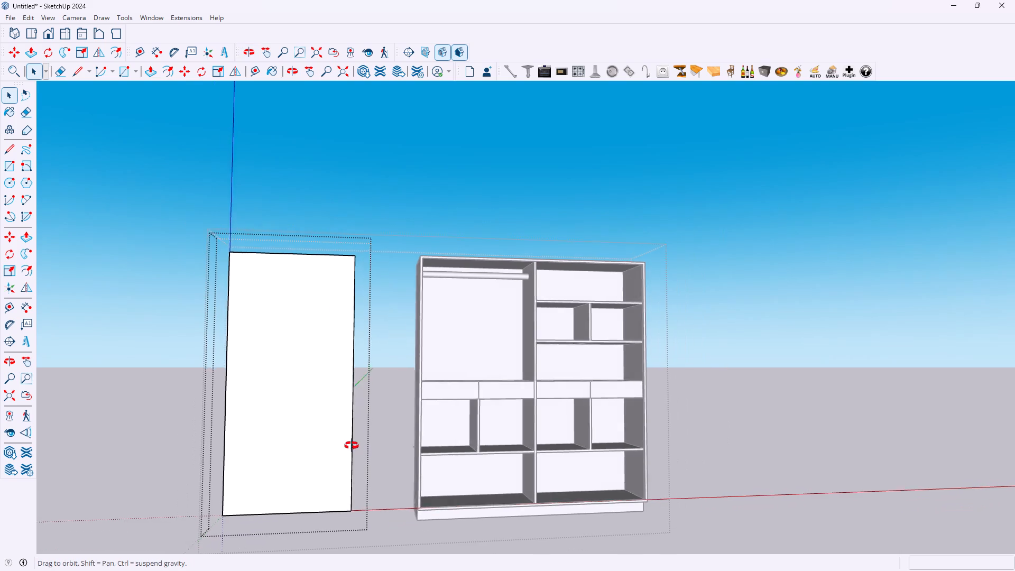
{"action": "middle_click_drag", "start_coordinate": [352, 446], "coordinate": [294, 440]}
{"action": "middle_click_drag", "start_coordinate": [309, 446], "coordinate": [333, 442]}
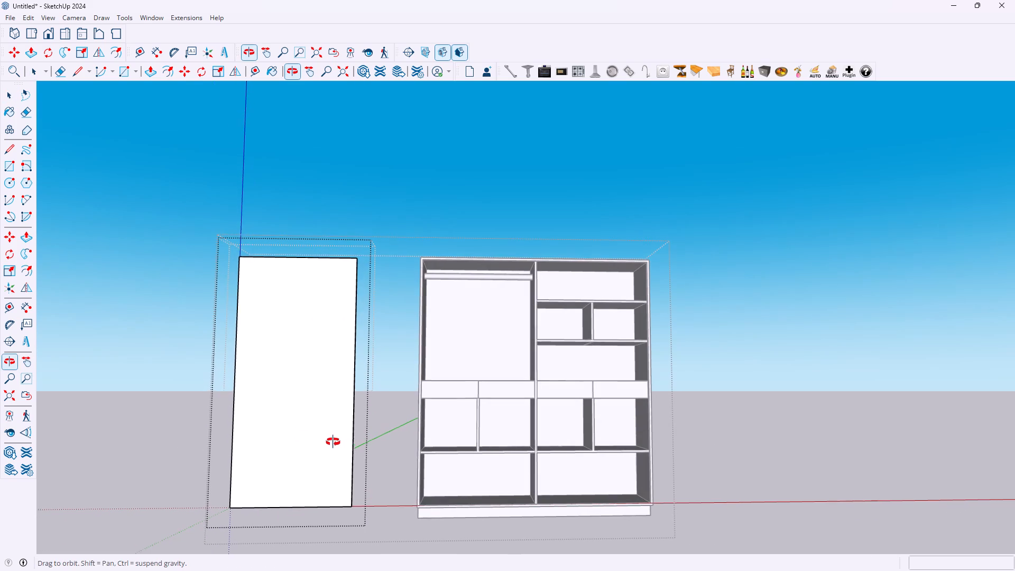
{"action": "middle_click_drag", "start_coordinate": [333, 442], "coordinate": [335, 442]}
{"action": "scroll", "coordinate": [323, 459], "scroll_direction": "up", "scroll_amount": 4}
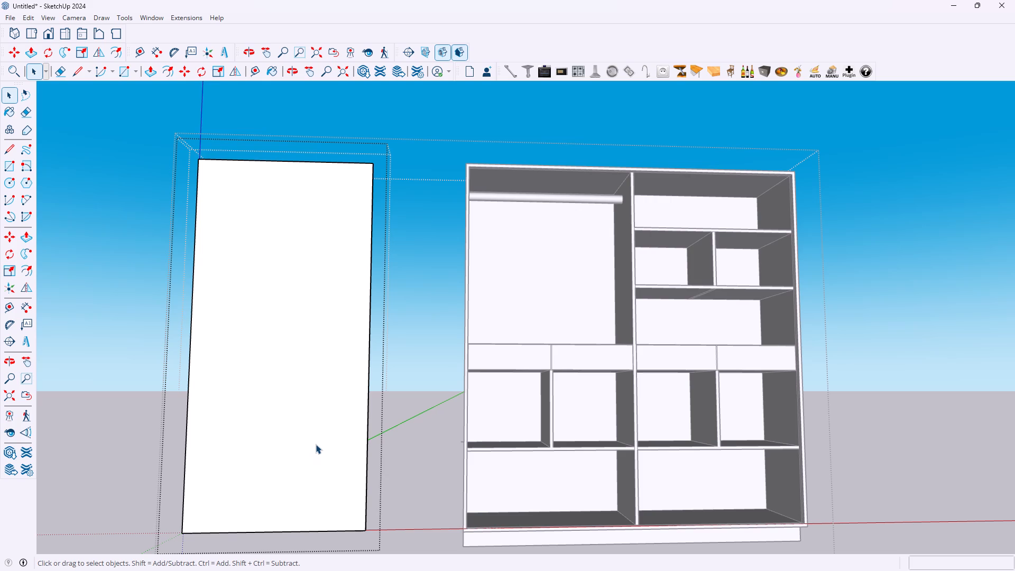
{"action": "scroll", "coordinate": [318, 450], "scroll_direction": "down", "scroll_amount": 2}
{"action": "scroll", "coordinate": [324, 454], "scroll_direction": "up", "scroll_amount": 1}
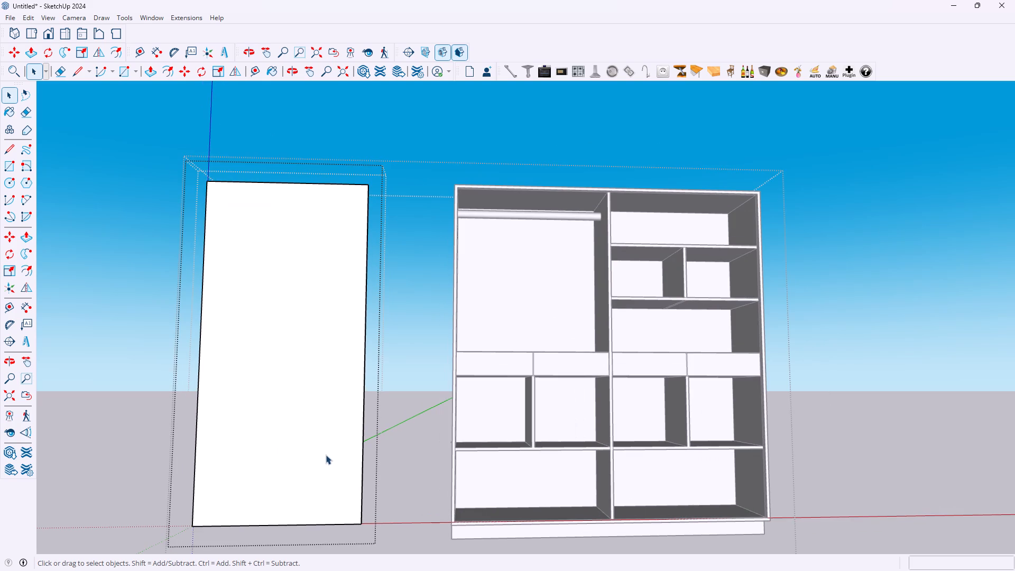
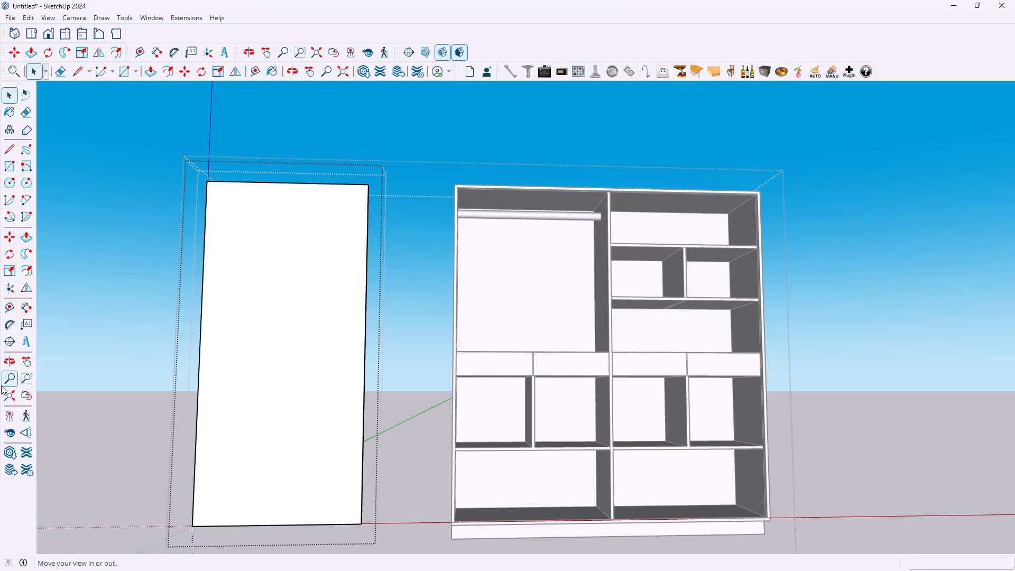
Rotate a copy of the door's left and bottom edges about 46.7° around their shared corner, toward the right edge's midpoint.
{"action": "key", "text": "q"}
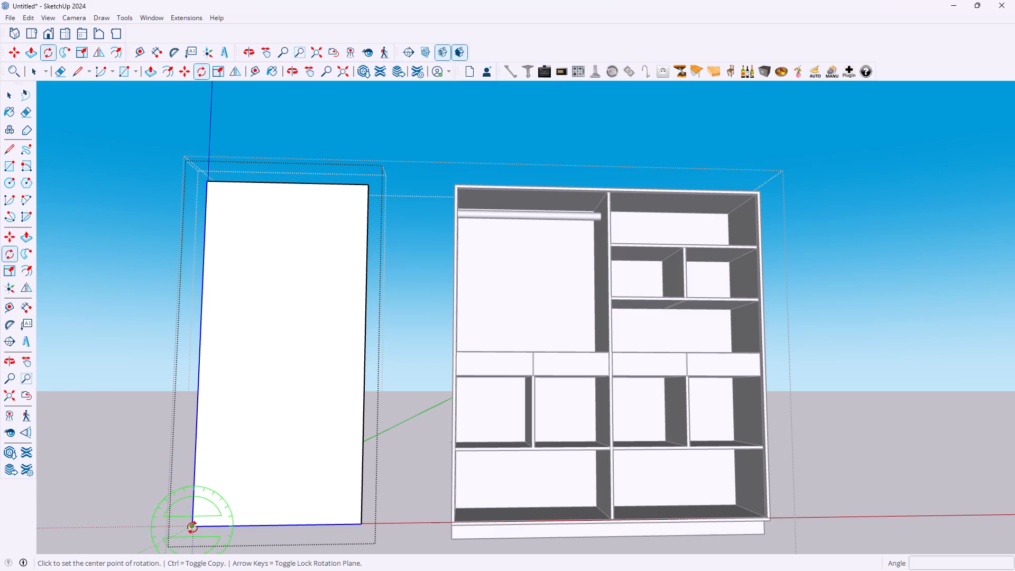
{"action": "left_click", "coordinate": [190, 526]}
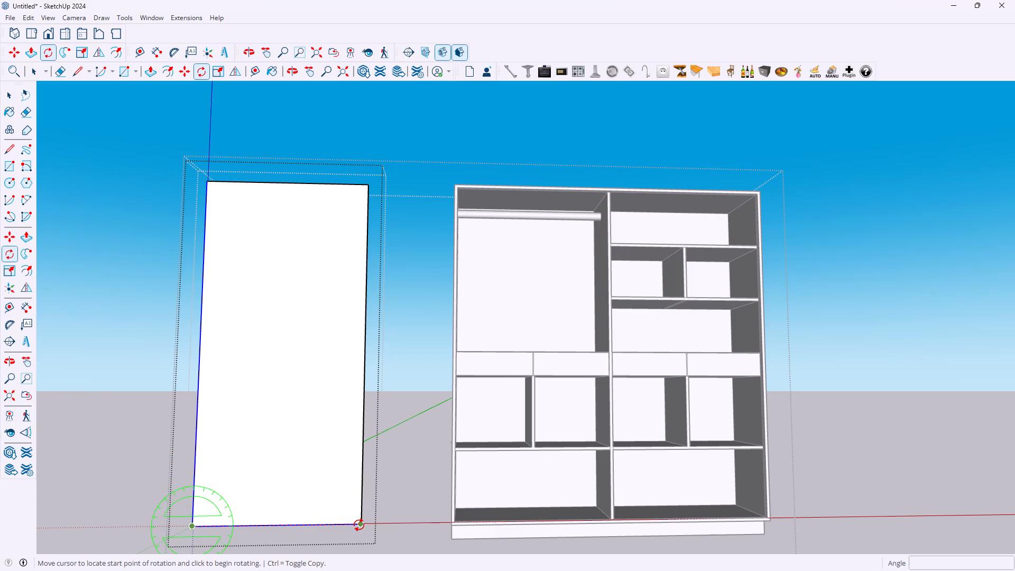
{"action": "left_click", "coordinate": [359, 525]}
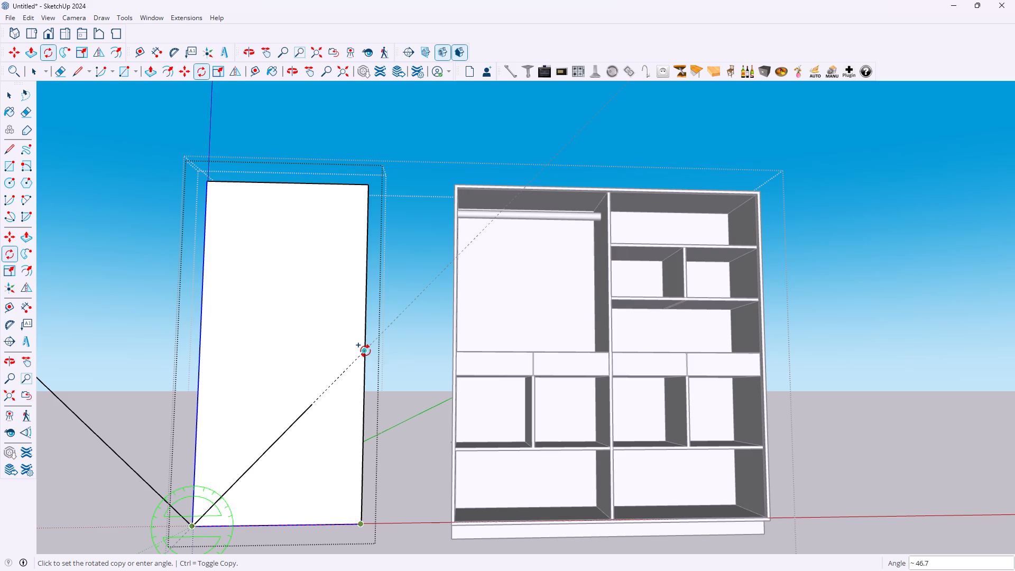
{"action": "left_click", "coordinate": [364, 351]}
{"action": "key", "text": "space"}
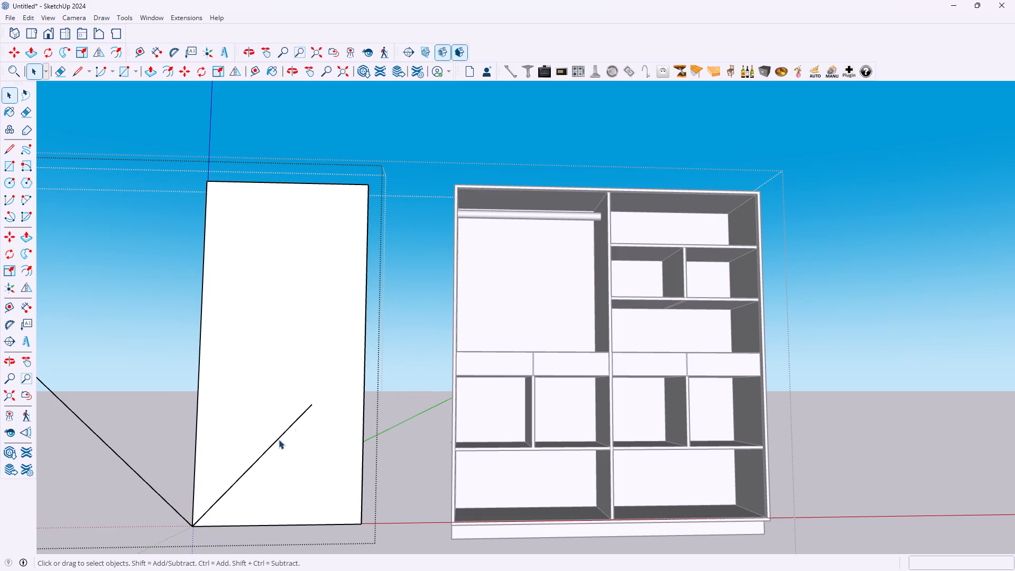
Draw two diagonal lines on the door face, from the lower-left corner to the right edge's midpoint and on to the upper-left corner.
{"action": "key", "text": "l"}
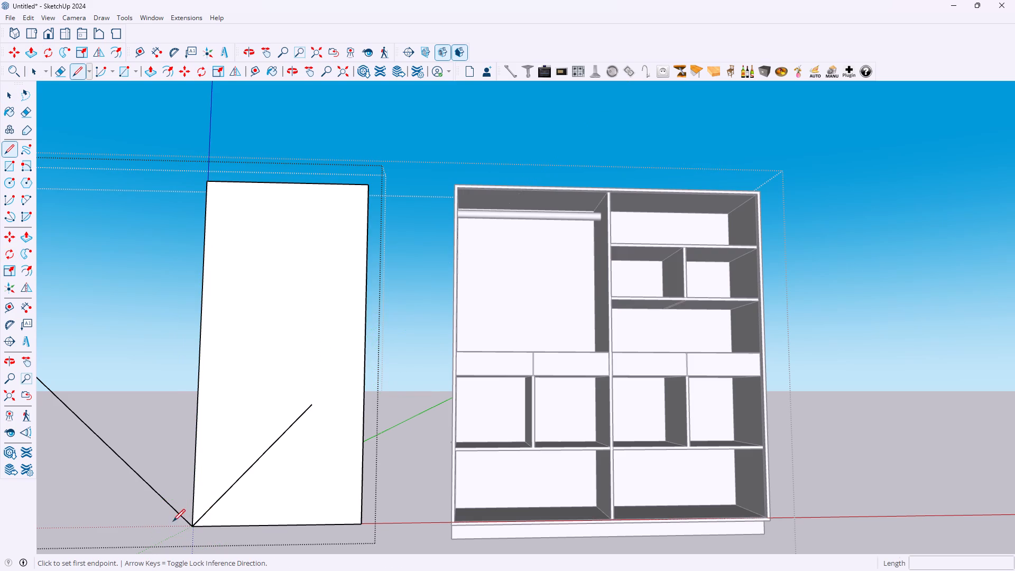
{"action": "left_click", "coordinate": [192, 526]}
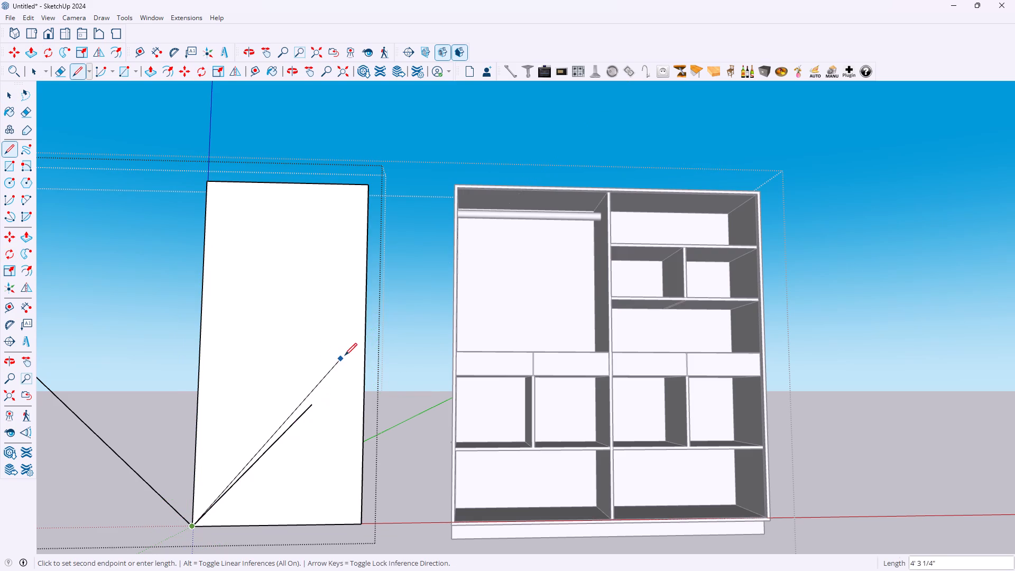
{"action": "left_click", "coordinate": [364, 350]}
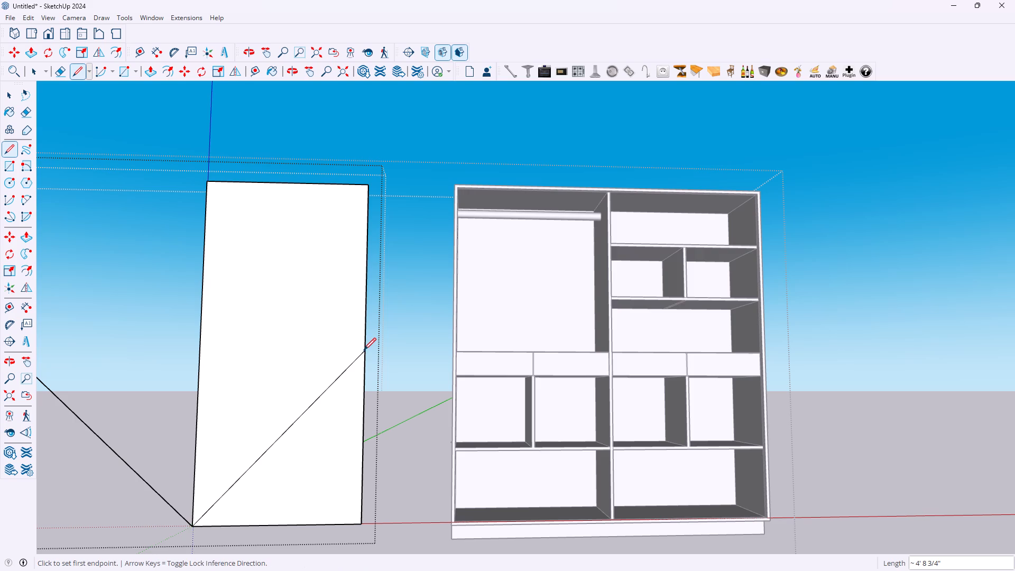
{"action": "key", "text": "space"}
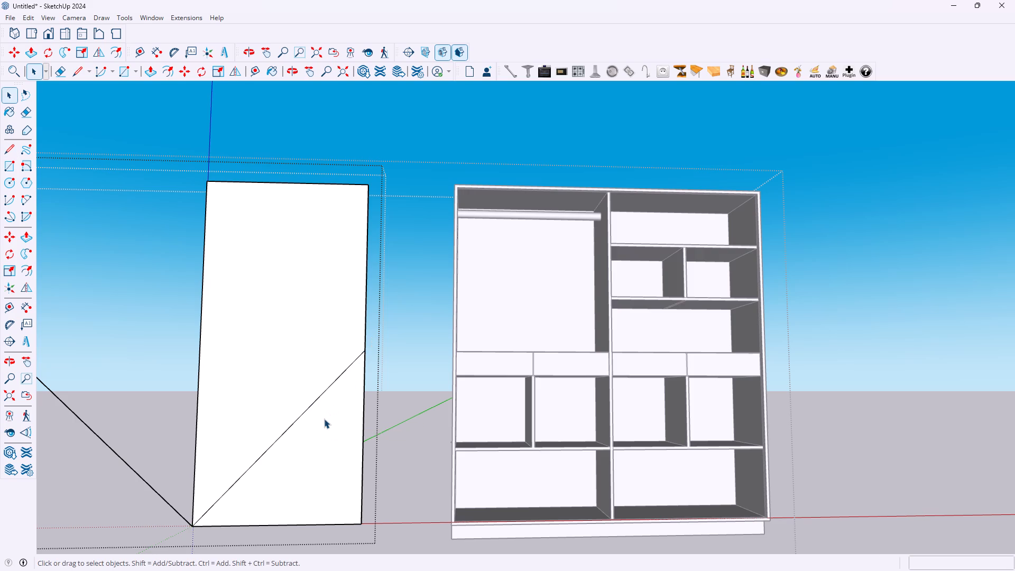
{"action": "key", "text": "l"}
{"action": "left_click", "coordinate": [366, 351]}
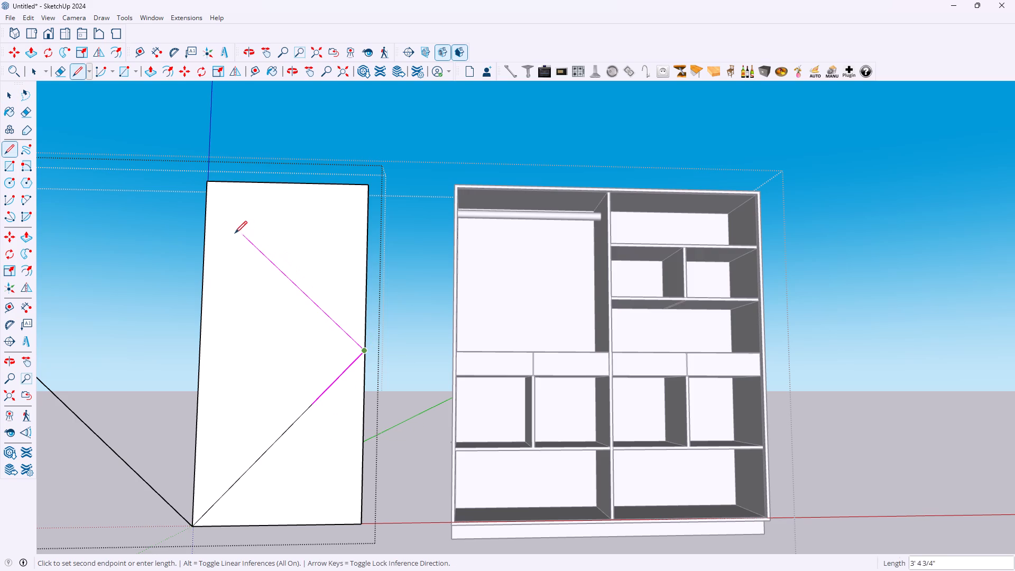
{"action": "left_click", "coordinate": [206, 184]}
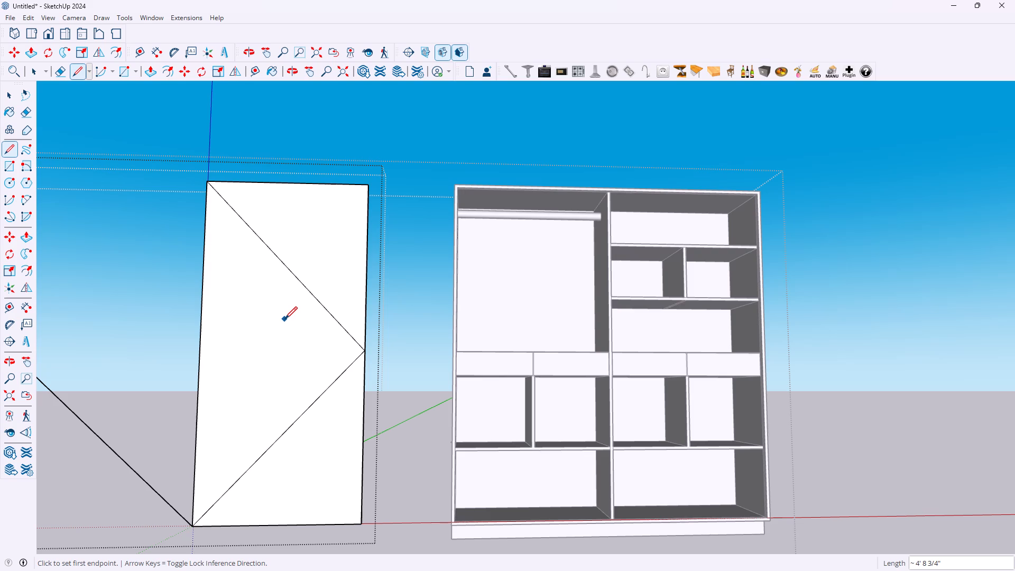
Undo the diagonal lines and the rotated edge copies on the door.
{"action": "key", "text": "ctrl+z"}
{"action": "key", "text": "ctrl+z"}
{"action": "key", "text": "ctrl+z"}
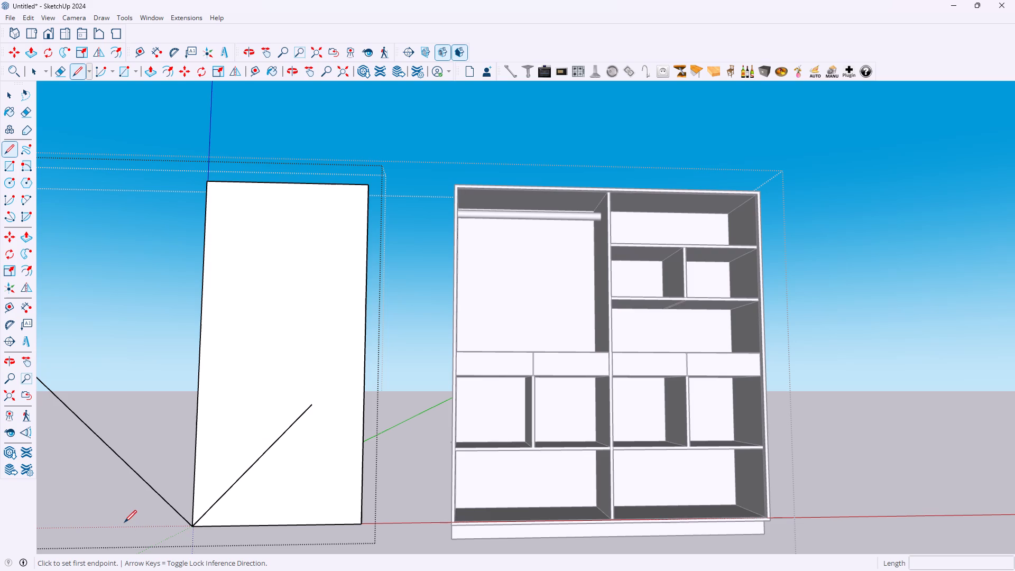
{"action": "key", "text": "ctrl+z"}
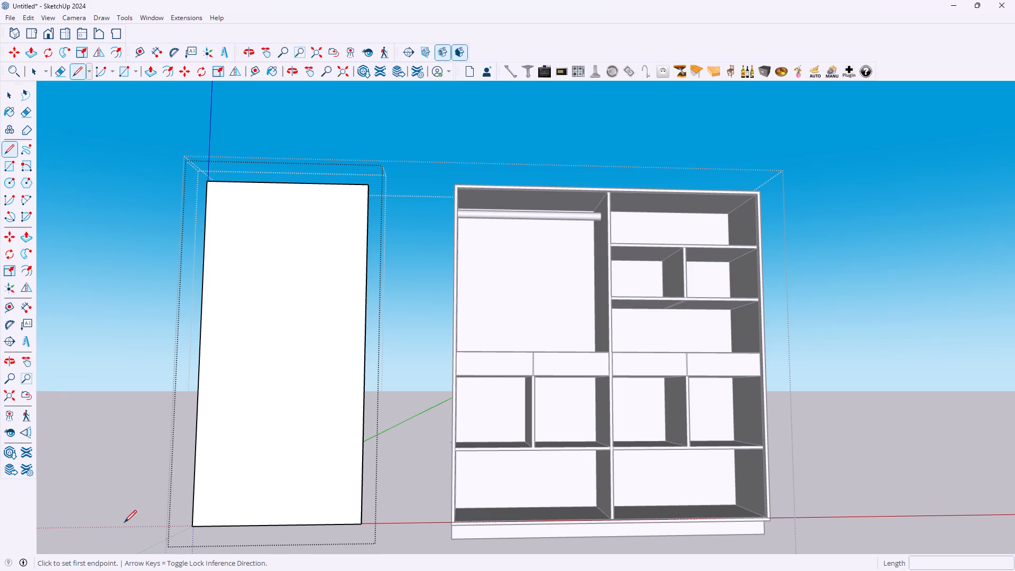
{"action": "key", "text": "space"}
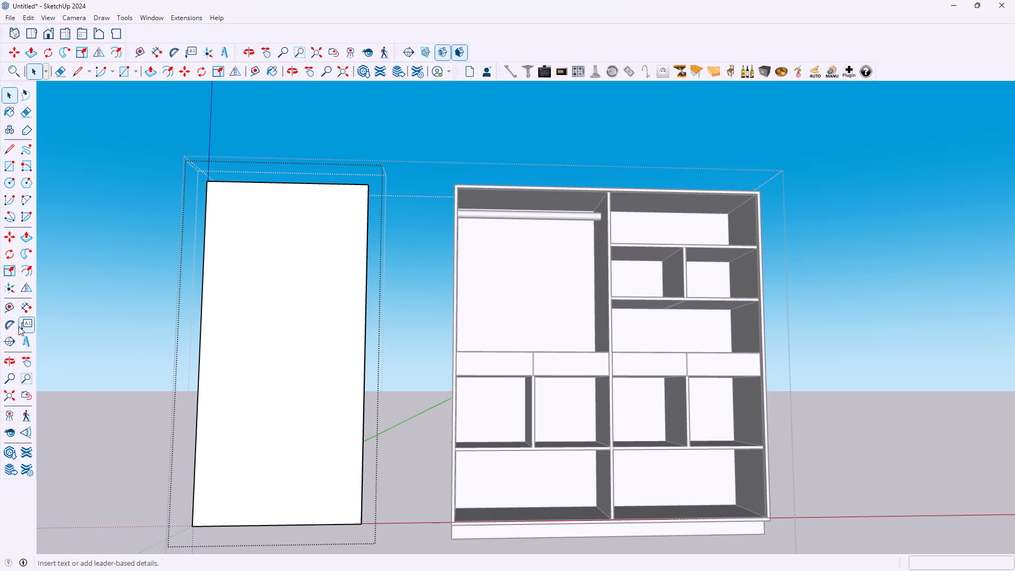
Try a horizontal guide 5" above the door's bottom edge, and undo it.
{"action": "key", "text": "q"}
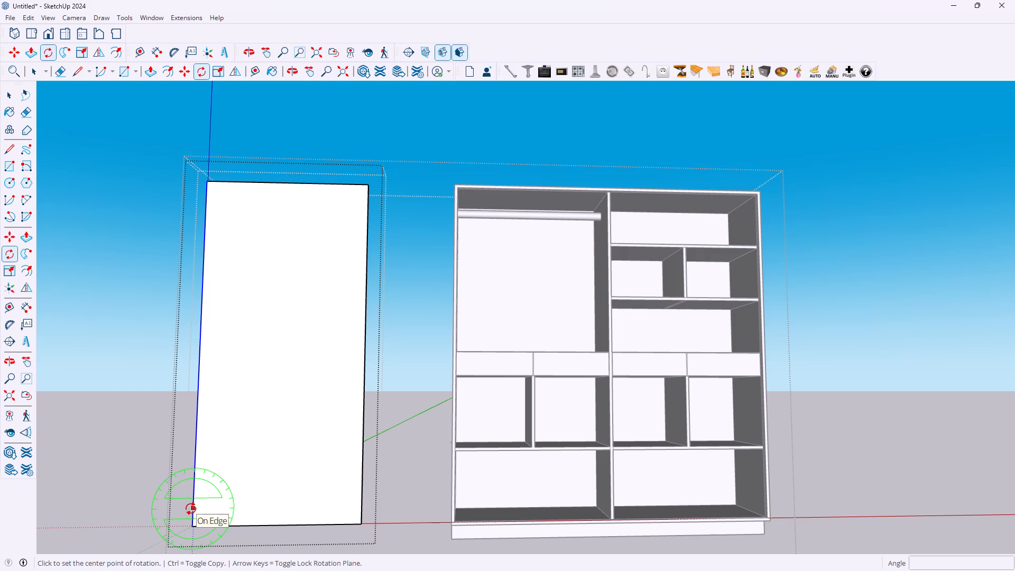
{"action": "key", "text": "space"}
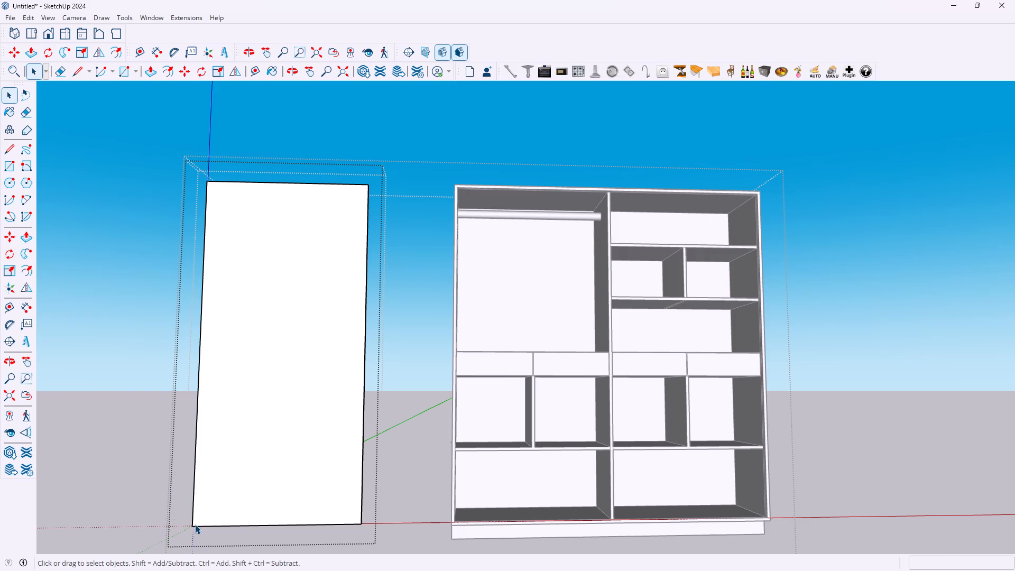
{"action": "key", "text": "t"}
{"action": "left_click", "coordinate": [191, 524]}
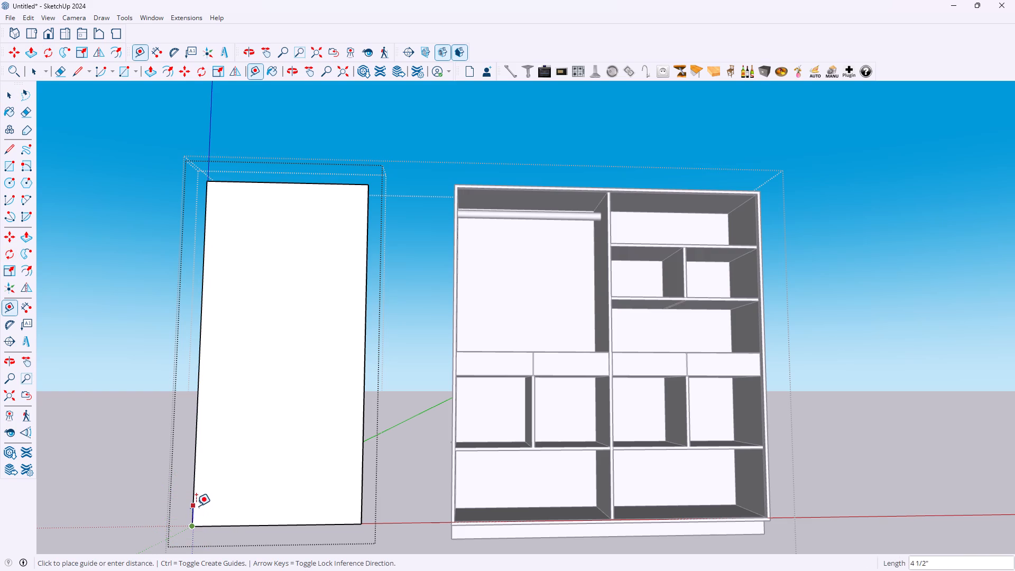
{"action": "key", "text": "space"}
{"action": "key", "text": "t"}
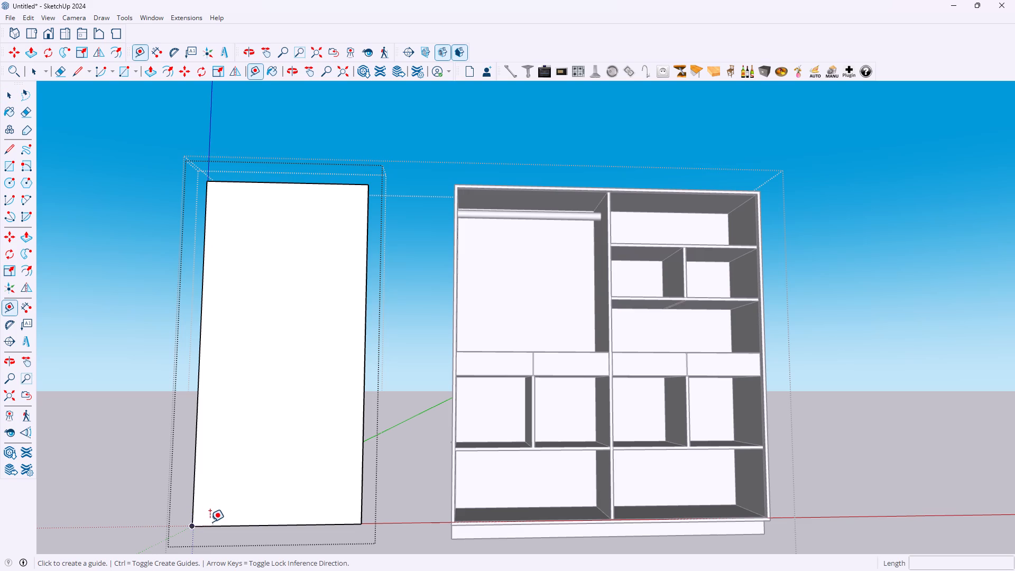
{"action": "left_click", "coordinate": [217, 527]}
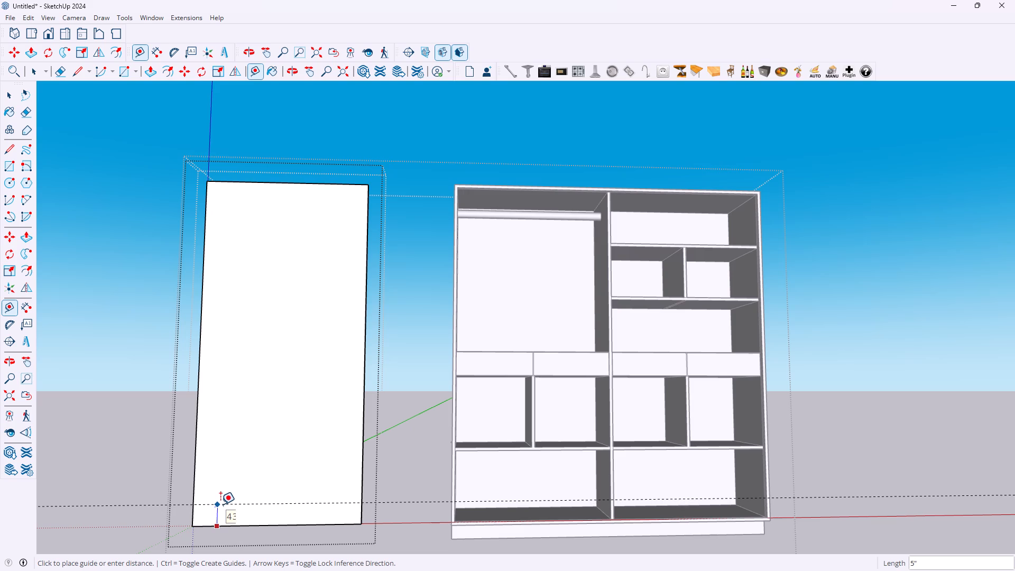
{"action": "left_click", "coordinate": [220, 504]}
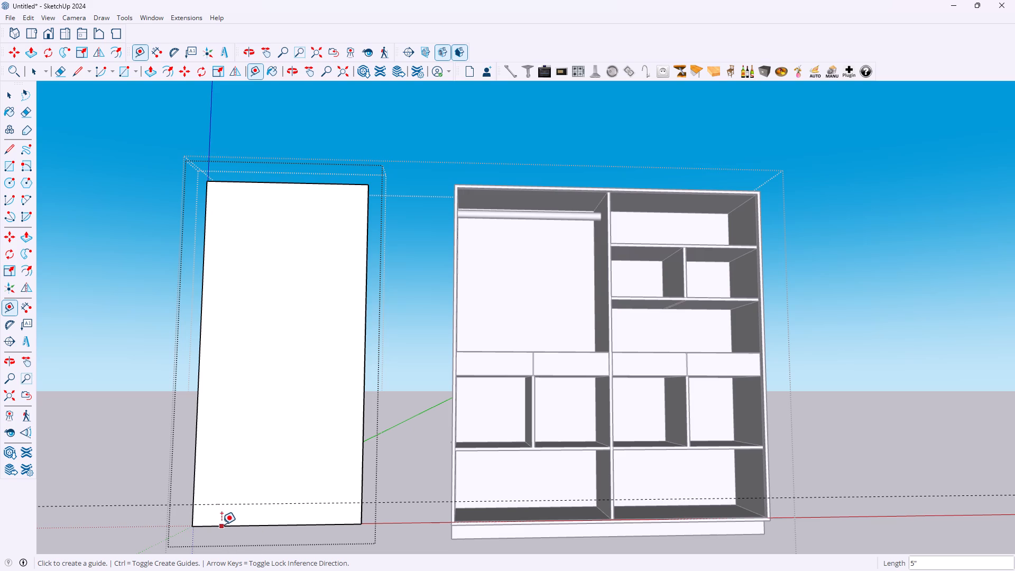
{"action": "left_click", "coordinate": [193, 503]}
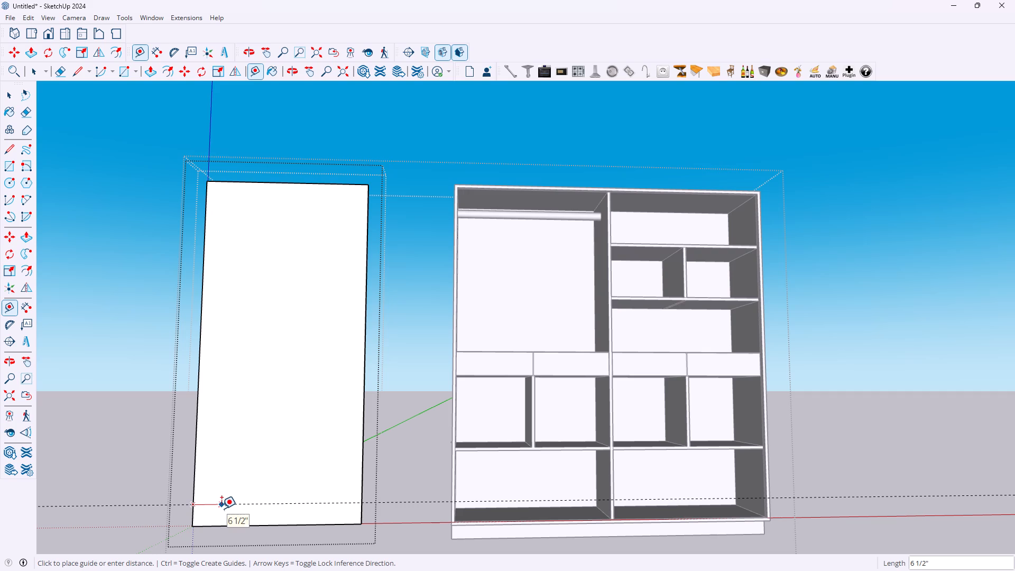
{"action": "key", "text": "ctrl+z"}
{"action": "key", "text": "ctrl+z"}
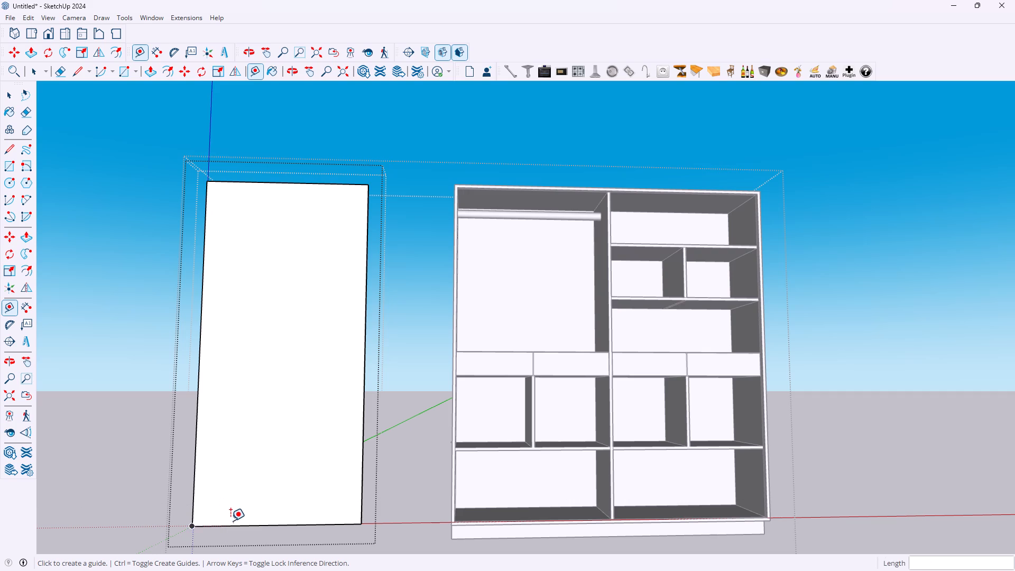
Place a horizontal guide 6" above the door's bottom edge.
{"action": "left_click", "coordinate": [243, 526]}
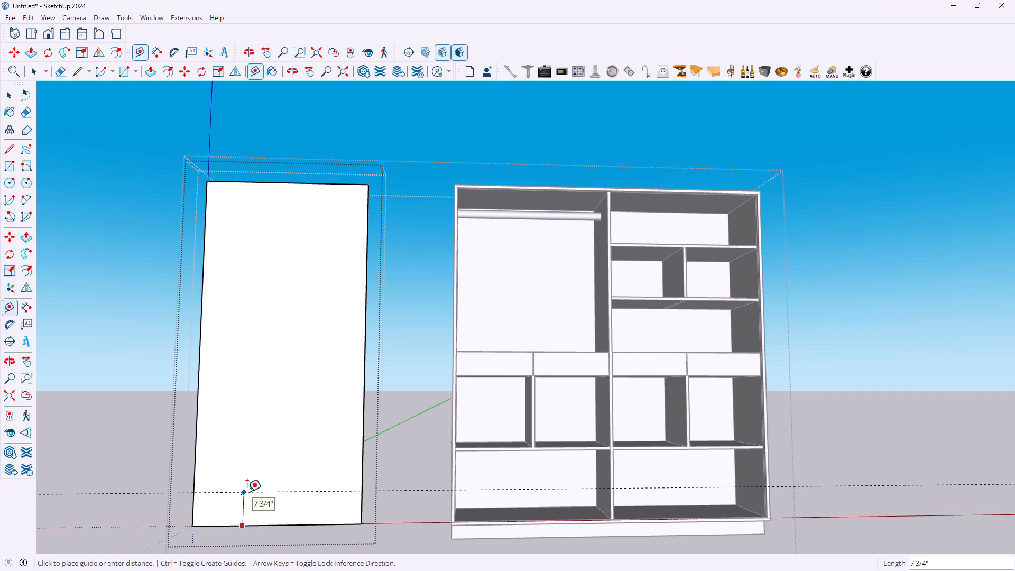
{"action": "key", "text": "6"}
{"action": "key", "text": "Return"}
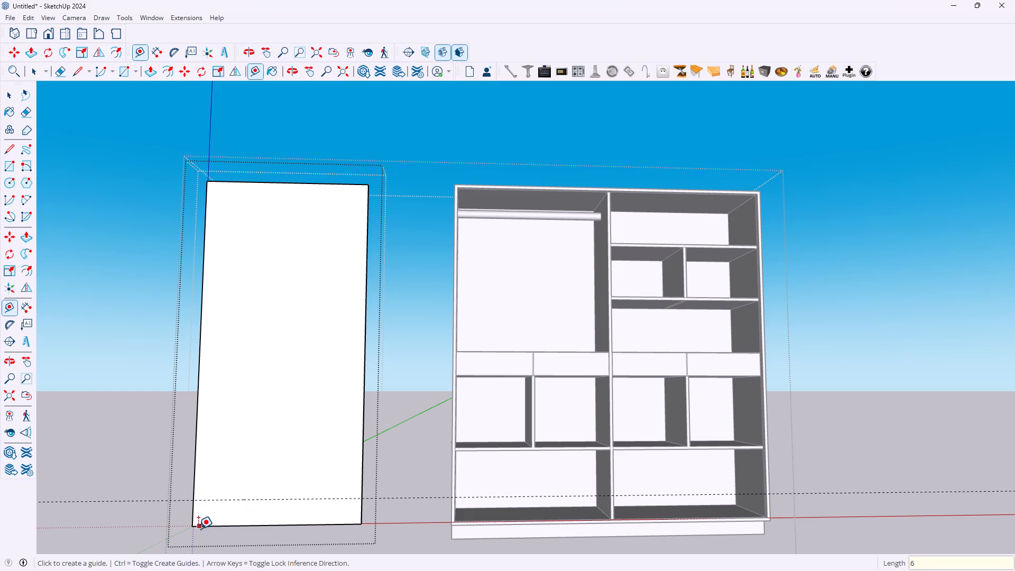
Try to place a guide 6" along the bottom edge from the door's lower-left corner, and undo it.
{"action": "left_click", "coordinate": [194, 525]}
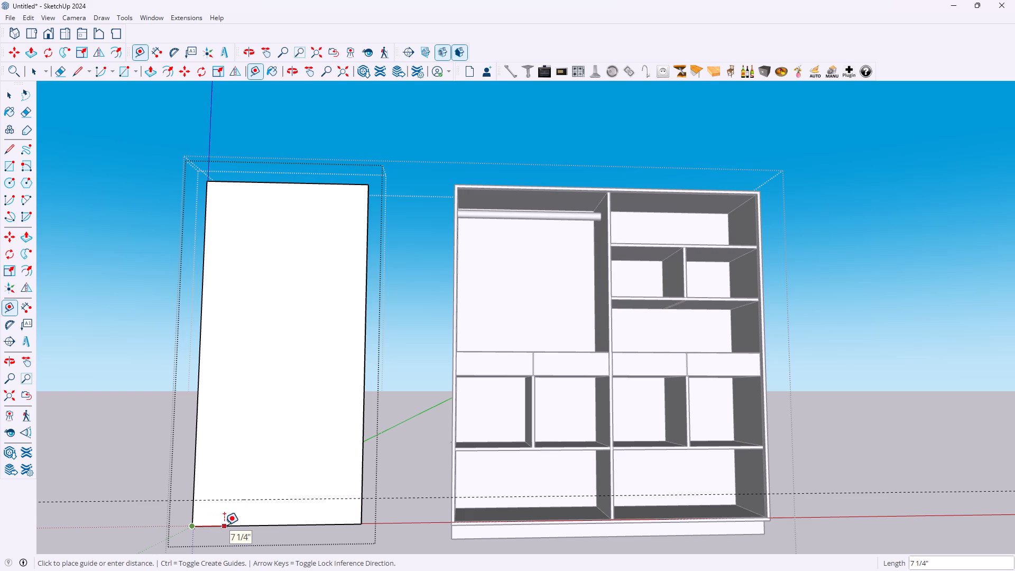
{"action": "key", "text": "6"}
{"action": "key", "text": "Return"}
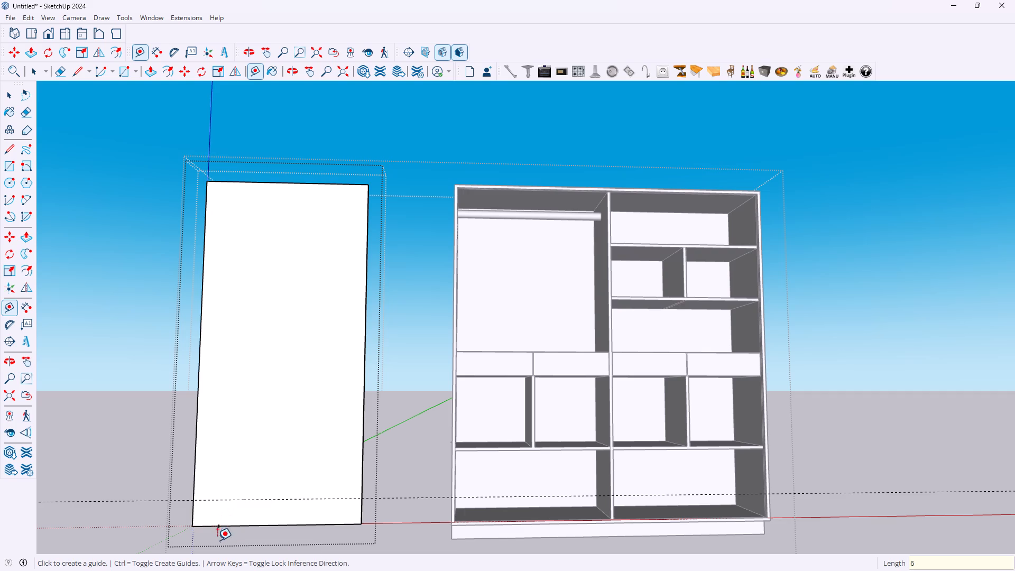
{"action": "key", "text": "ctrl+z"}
Place a vertical guide 6" inward from the door's left edge.
{"action": "left_click", "coordinate": [193, 481]}
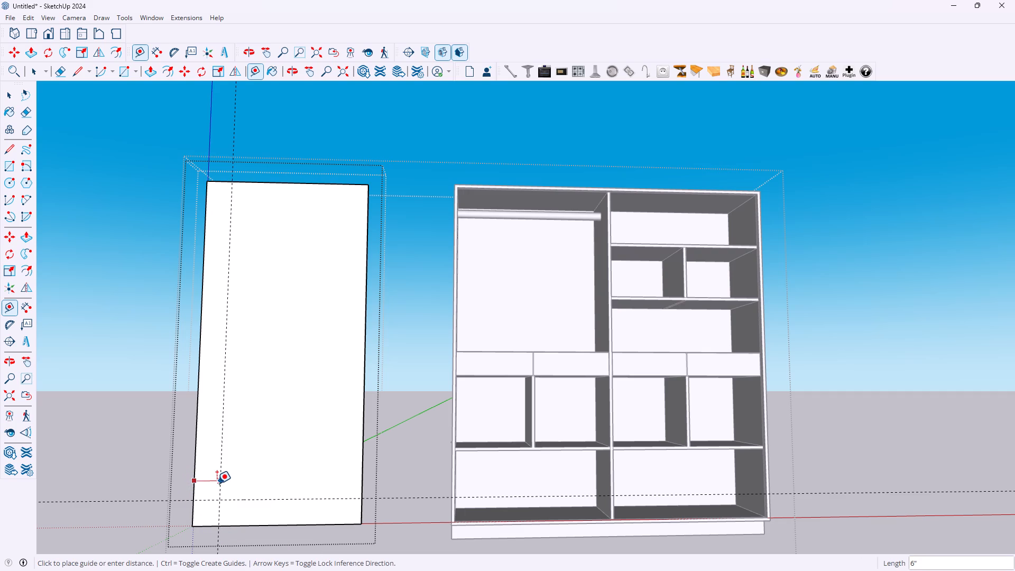
{"action": "key", "text": "6"}
{"action": "key", "text": "Return"}
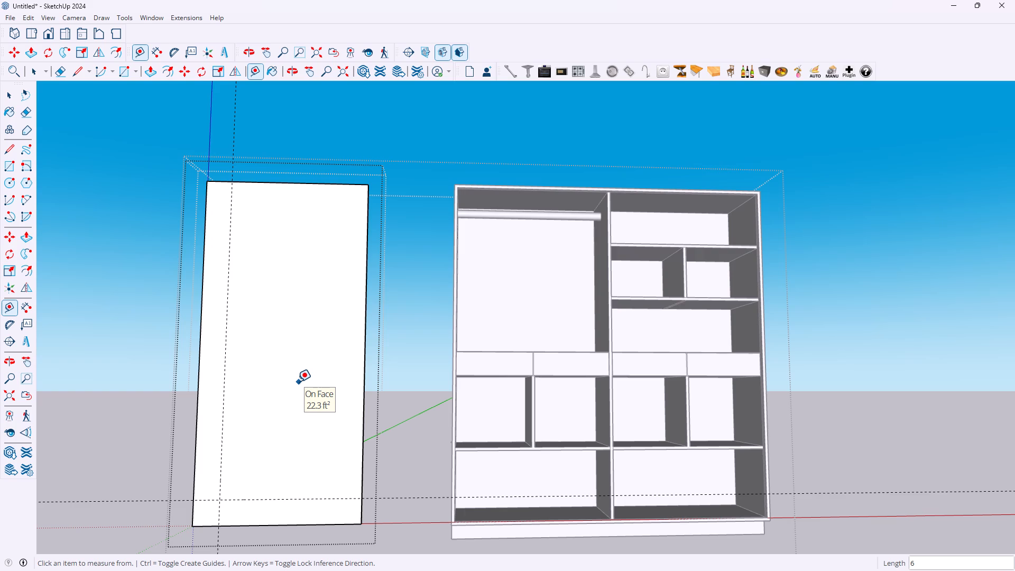
Place a horizontal guide across the door's mid-height, about 3' 5 1/4" below its top edge.
{"action": "key", "text": "t"}
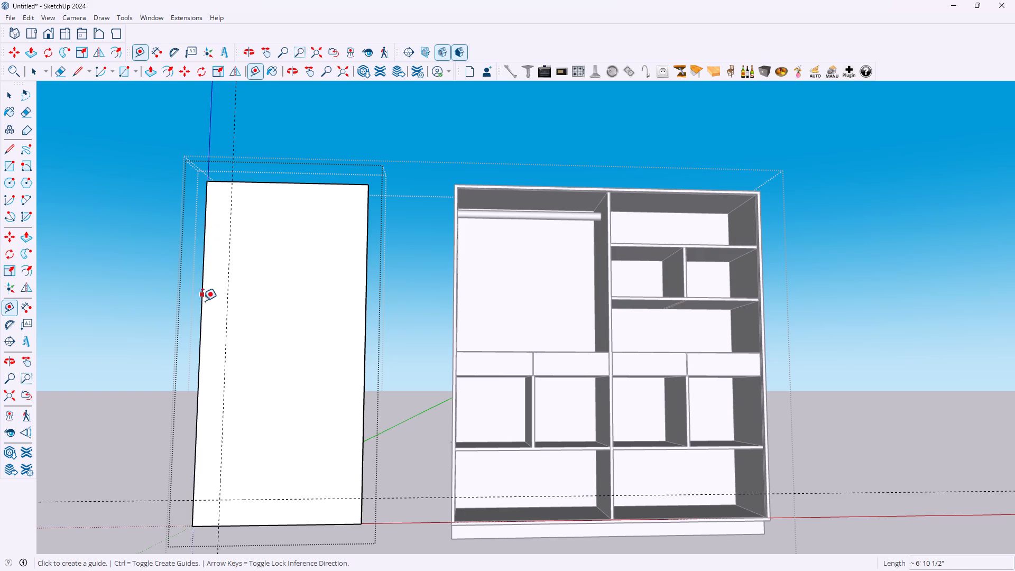
{"action": "left_click", "coordinate": [288, 181]}
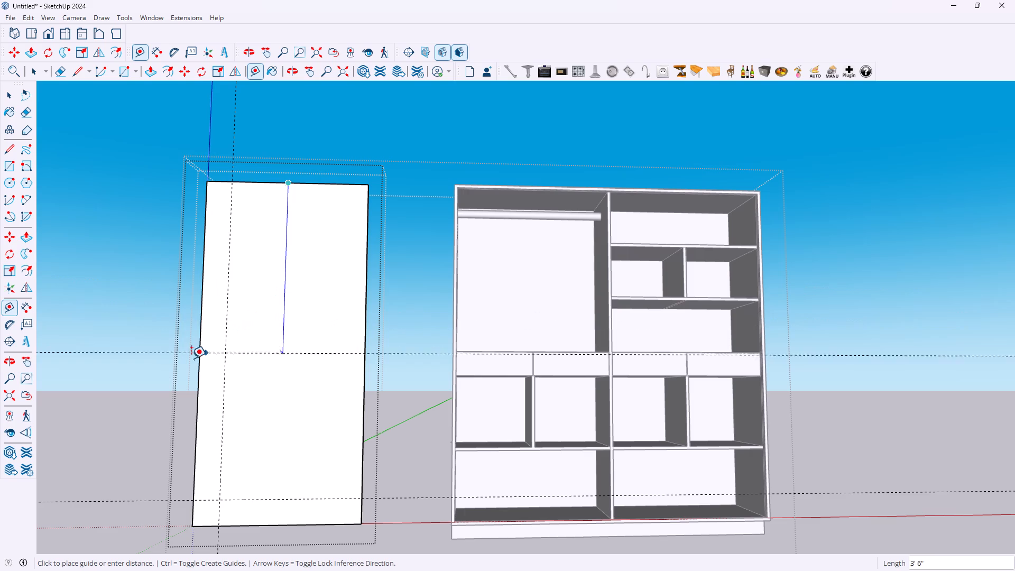
{"action": "left_click", "coordinate": [198, 347]}
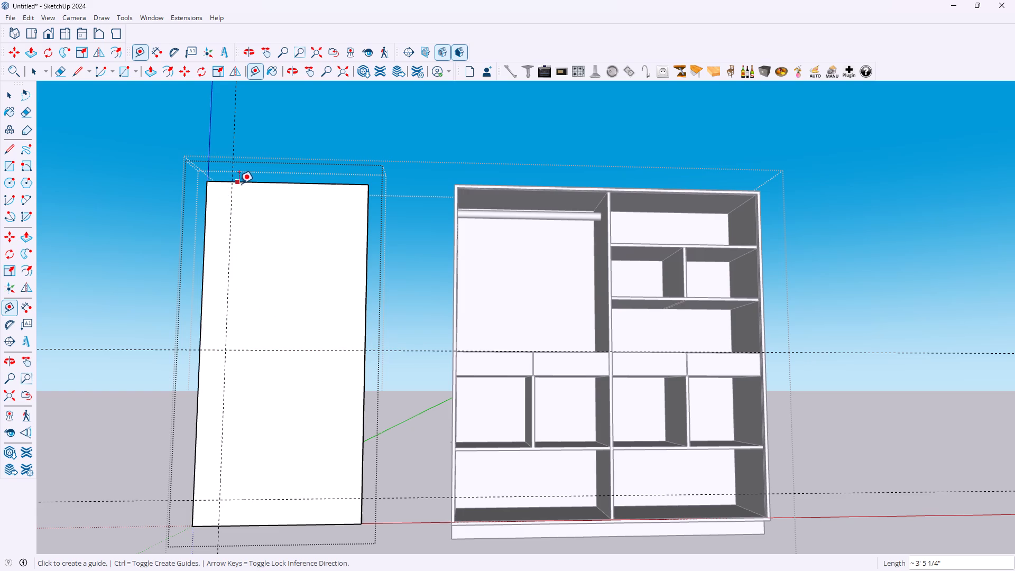
Place a horizontal guide 6" below the door's top edge.
{"action": "left_click", "coordinate": [260, 183]}
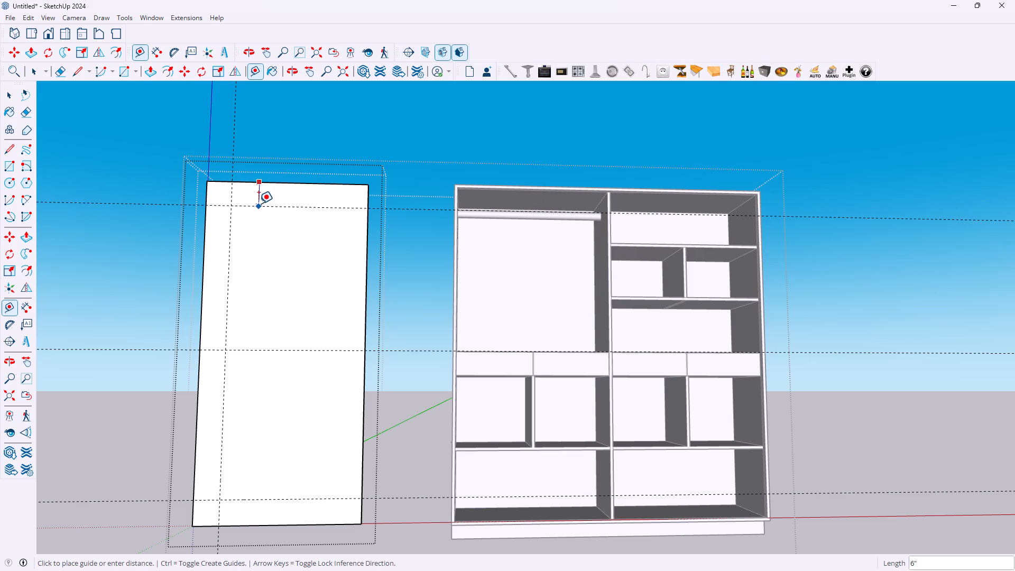
{"action": "key", "text": "6"}
{"action": "key", "text": "Return"}
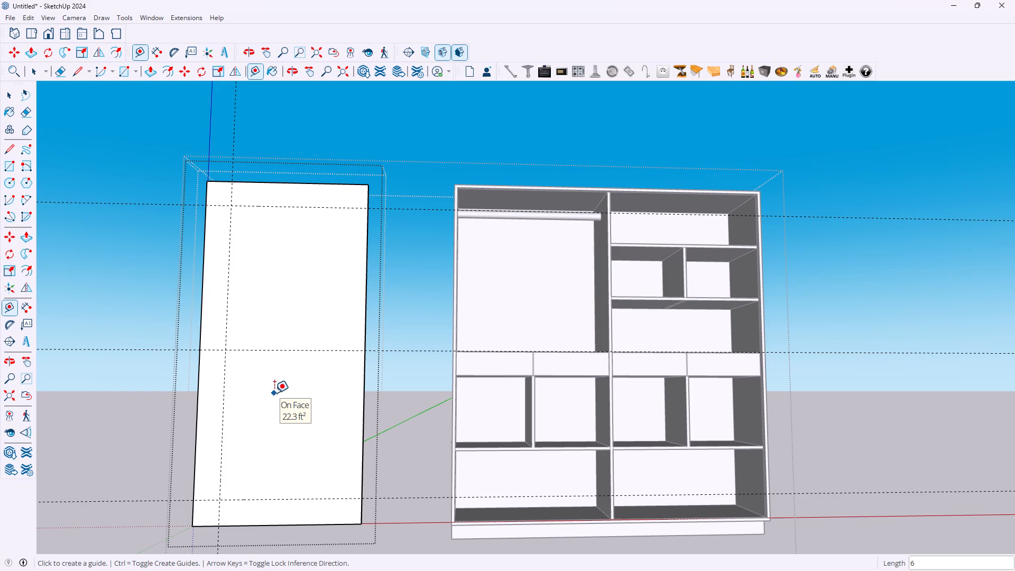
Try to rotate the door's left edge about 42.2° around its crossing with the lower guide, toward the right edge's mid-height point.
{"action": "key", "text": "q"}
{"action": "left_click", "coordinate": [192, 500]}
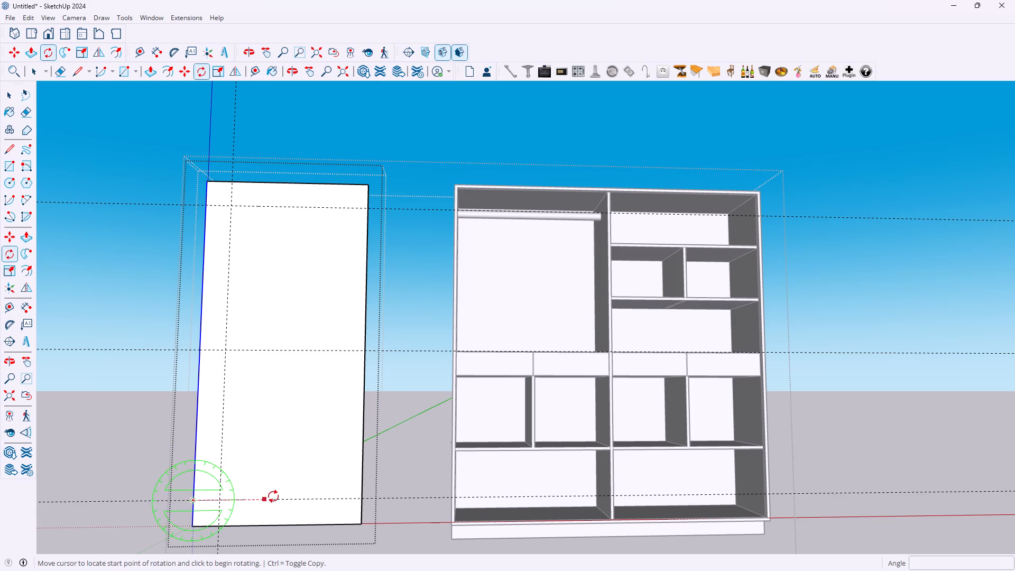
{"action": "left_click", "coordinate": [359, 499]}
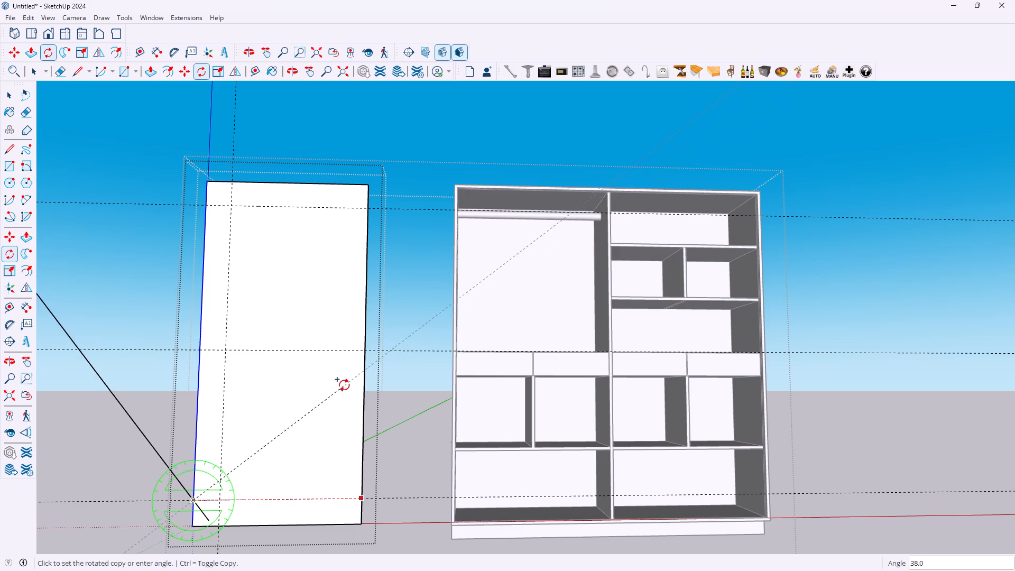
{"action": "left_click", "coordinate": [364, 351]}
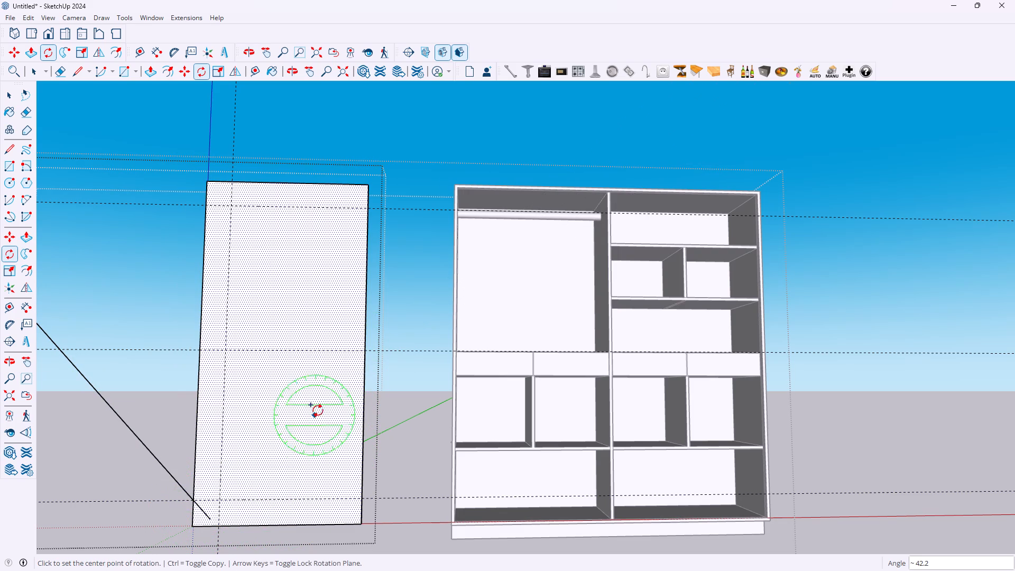
Draw a diagonal line about 4' 4 1/2" long from the left edge at the lower guide to the right edge at mid-height.
{"action": "scroll", "coordinate": [297, 413], "scroll_direction": "down", "scroll_amount": 4}
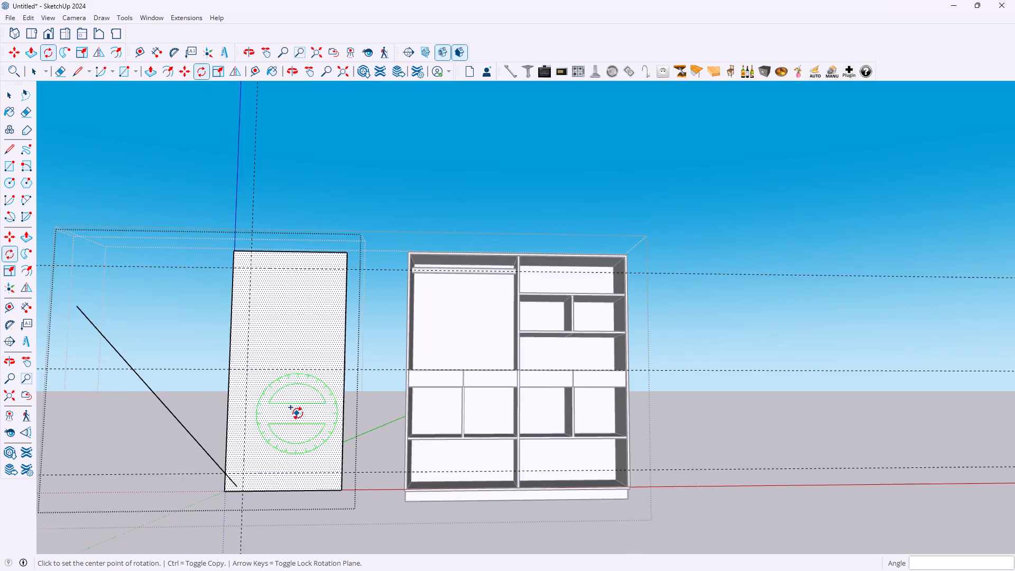
{"action": "scroll", "coordinate": [297, 413], "scroll_direction": "up", "scroll_amount": 4}
{"action": "key", "text": "l"}
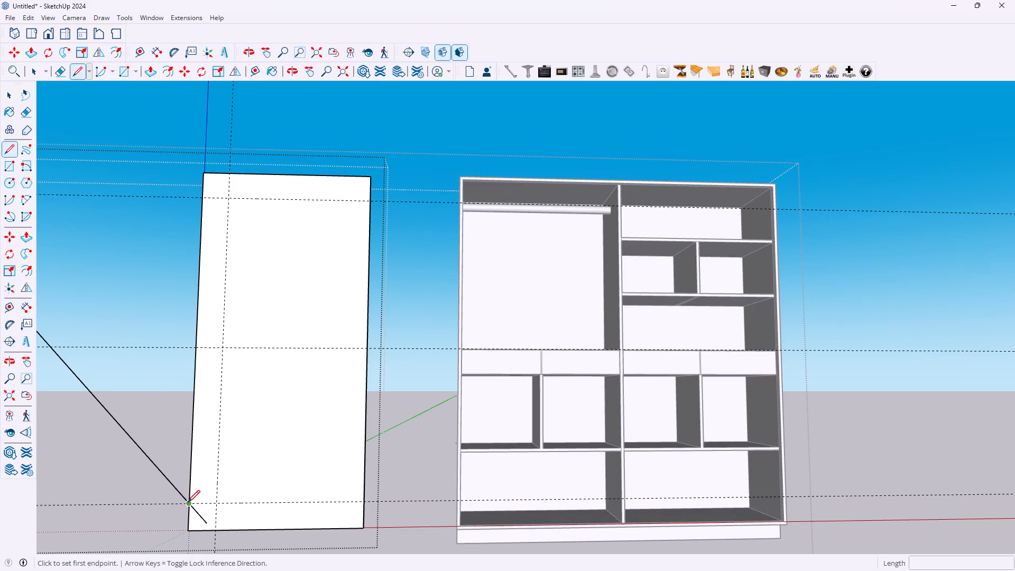
{"action": "left_click", "coordinate": [188, 503]}
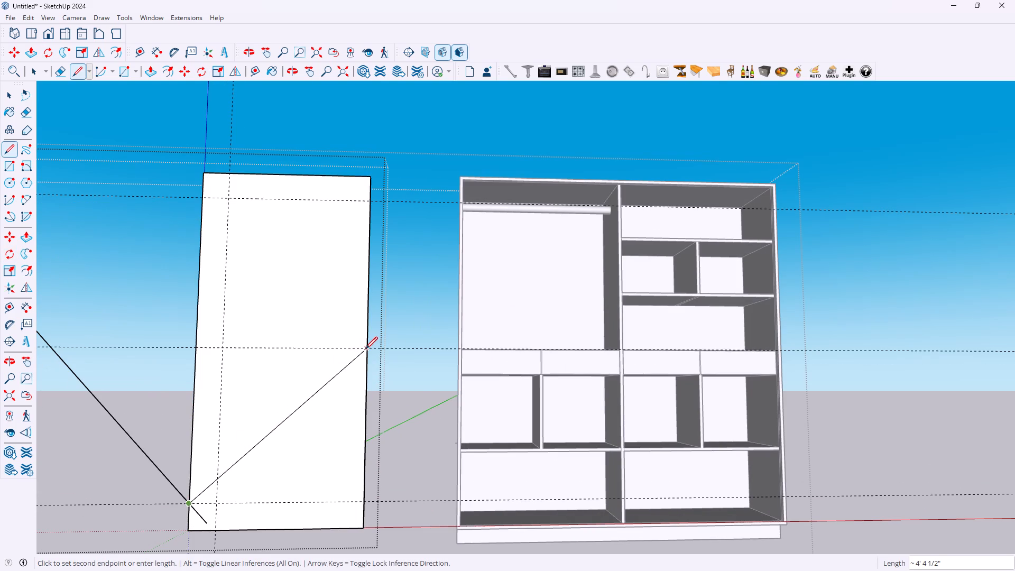
{"action": "left_click", "coordinate": [366, 349]}
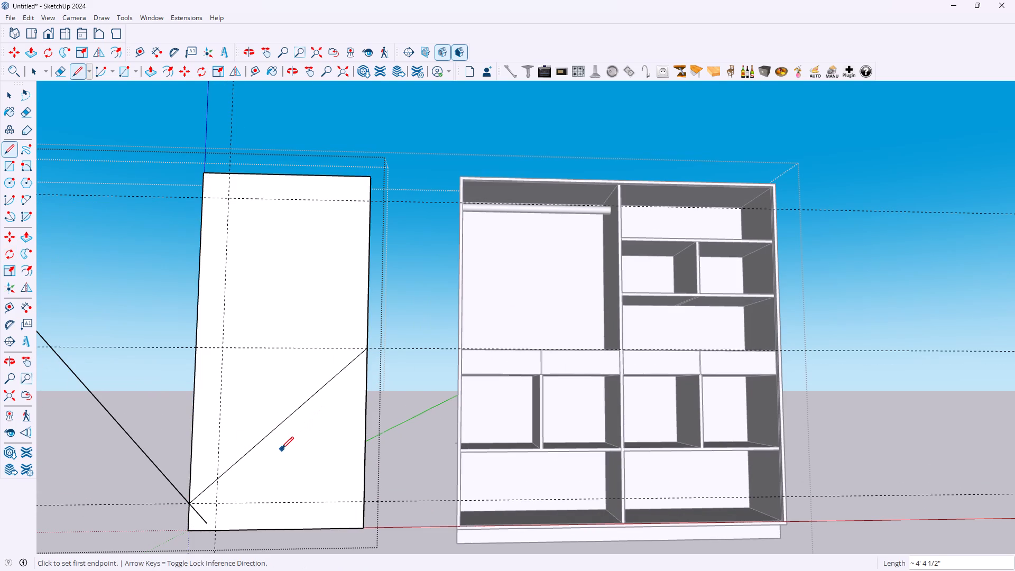
{"action": "key", "text": "Escape"}
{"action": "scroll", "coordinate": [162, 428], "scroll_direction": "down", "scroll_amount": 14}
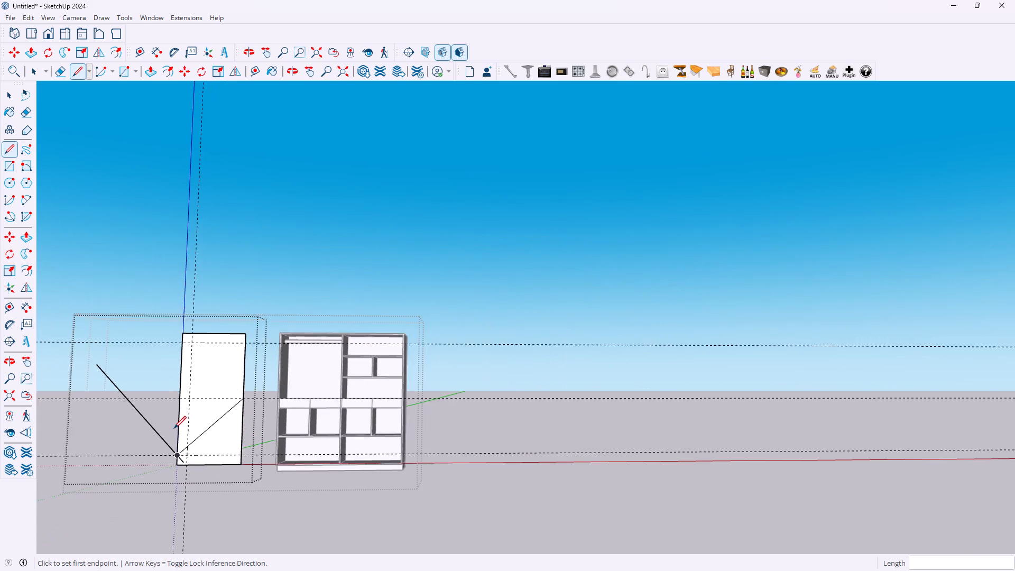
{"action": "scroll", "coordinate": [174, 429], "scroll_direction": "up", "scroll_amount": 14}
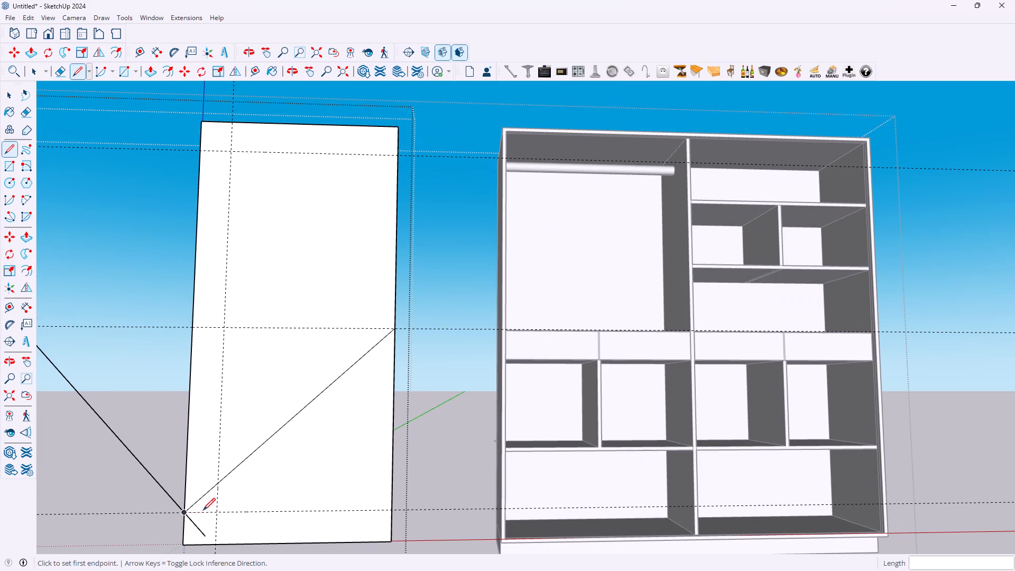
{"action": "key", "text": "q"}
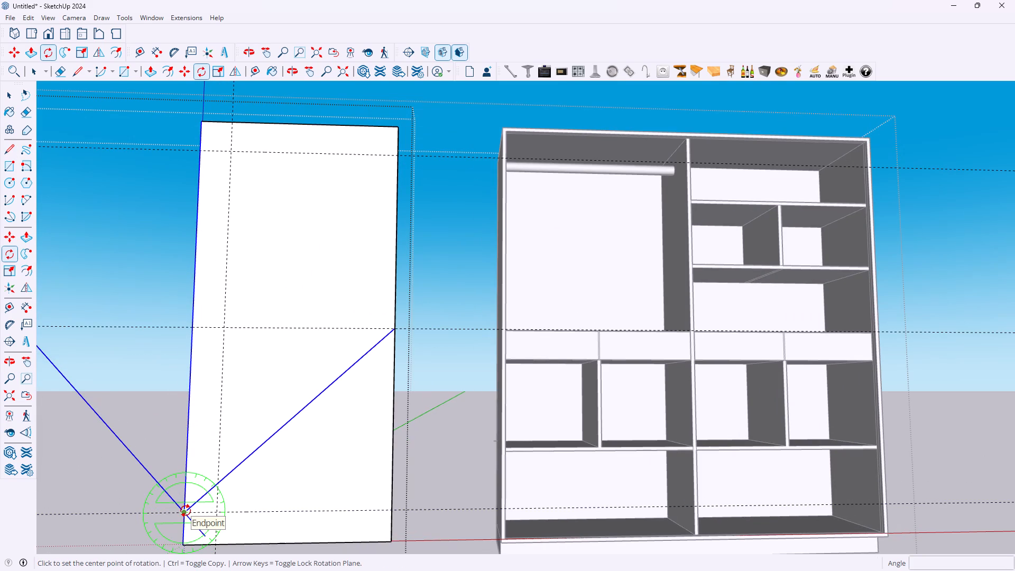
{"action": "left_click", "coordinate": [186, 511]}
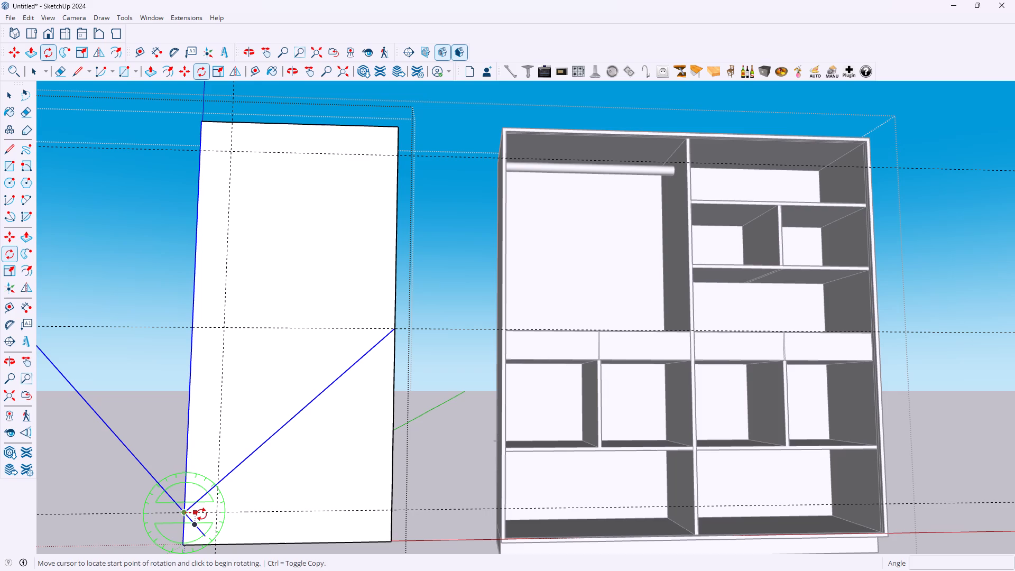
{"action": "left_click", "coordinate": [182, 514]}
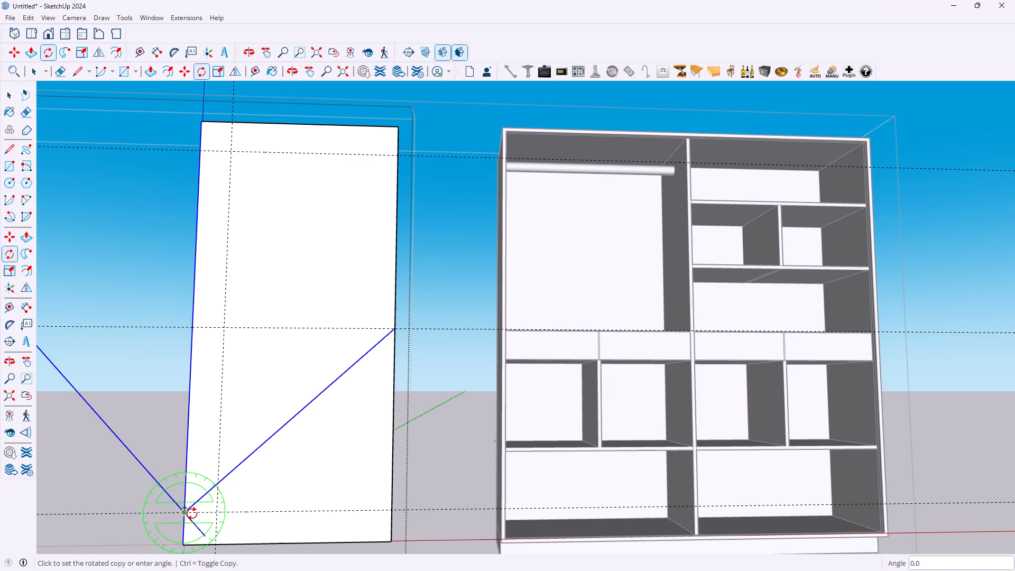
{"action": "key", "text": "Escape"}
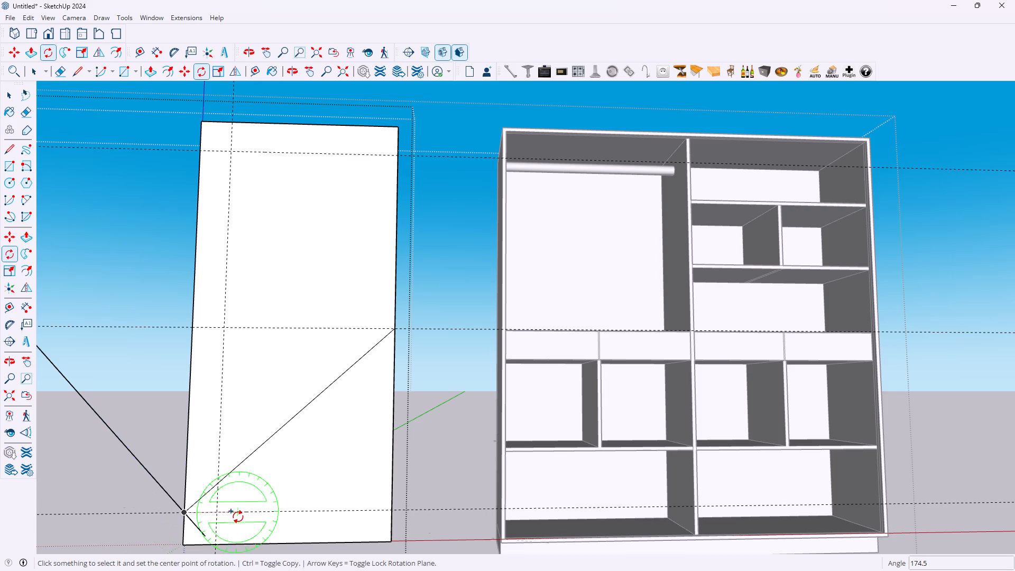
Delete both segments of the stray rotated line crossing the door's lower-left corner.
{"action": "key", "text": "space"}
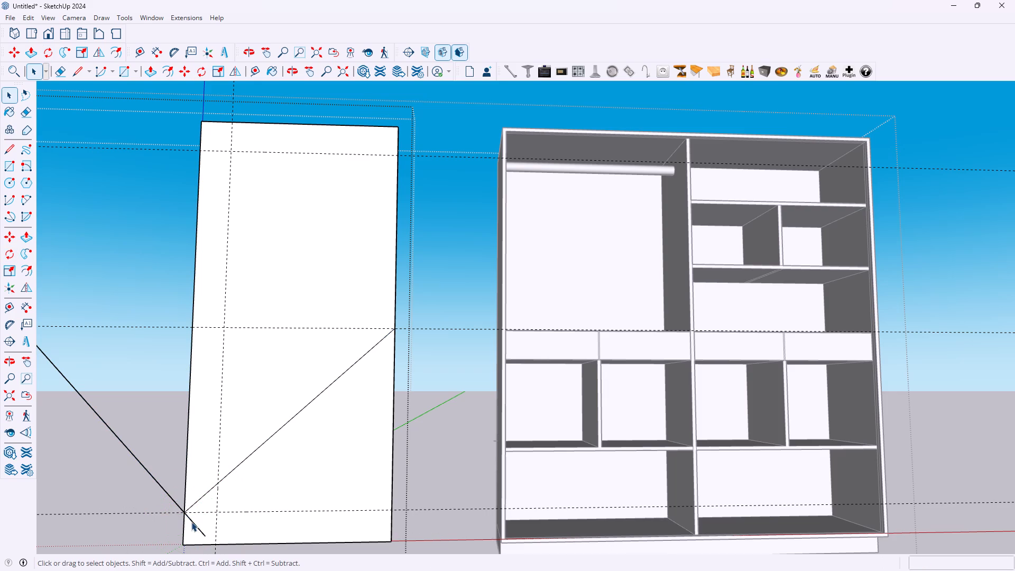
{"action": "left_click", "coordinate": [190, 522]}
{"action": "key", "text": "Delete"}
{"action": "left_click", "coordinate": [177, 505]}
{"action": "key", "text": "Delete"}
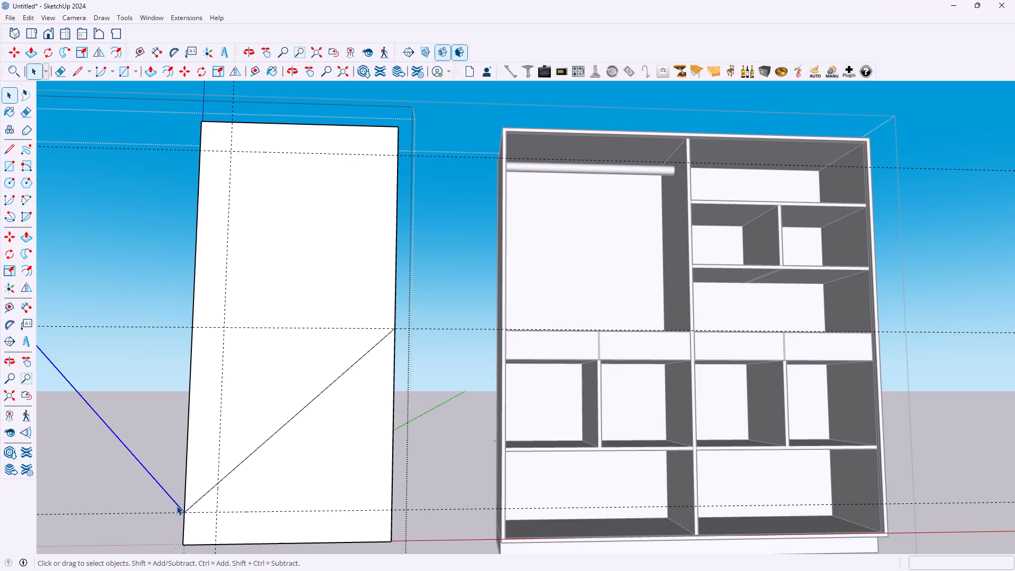
Examine where the diagonal meets the door's left edge at the lower guide.
{"action": "scroll", "coordinate": [210, 497], "scroll_direction": "down", "scroll_amount": 4}
{"action": "scroll", "coordinate": [202, 509], "scroll_direction": "up", "scroll_amount": 12}
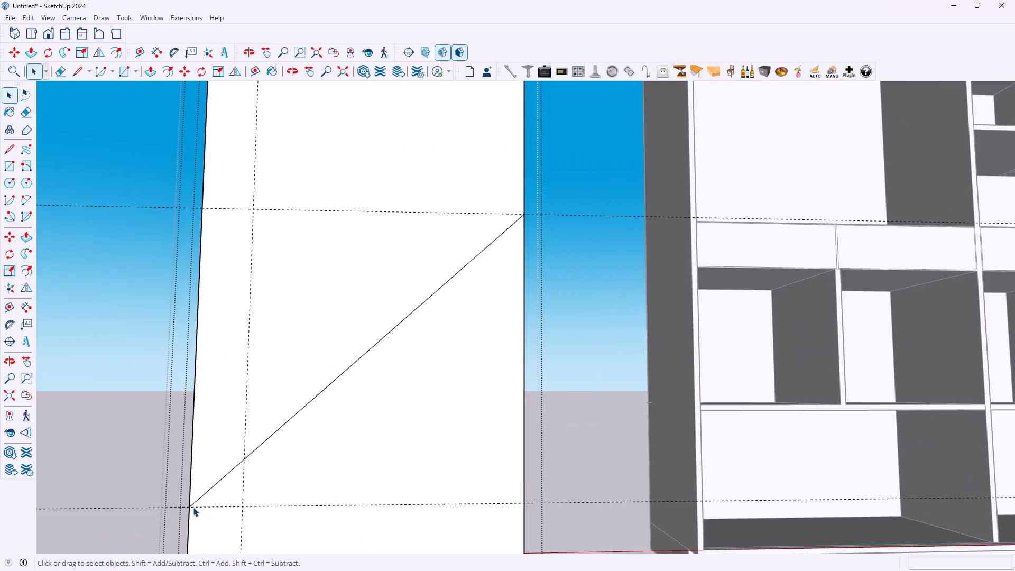
{"action": "scroll", "coordinate": [193, 507], "scroll_direction": "up", "scroll_amount": 20}
{"action": "scroll", "coordinate": [181, 521], "scroll_direction": "up", "scroll_amount": 6}
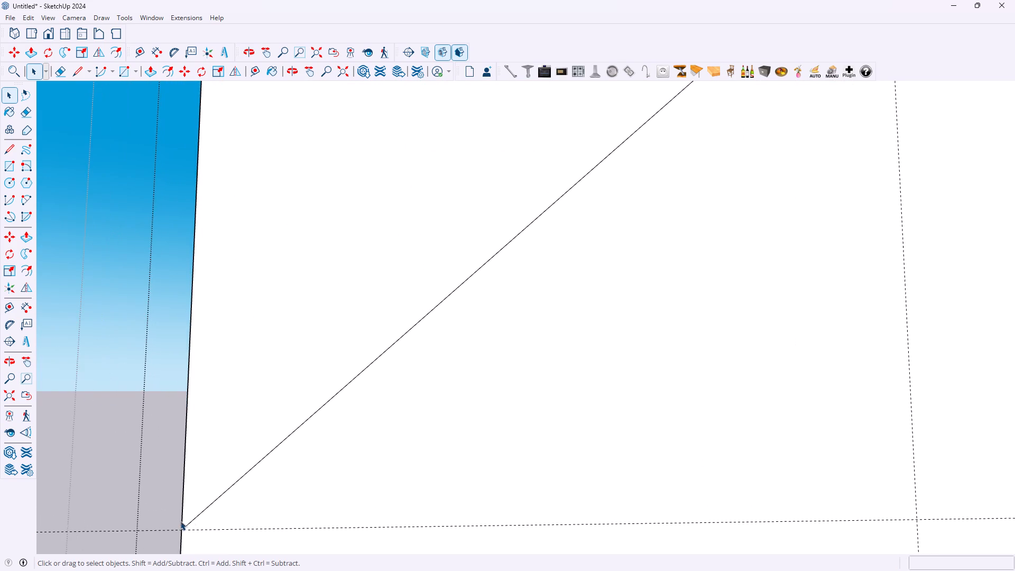
{"action": "scroll", "coordinate": [194, 516], "scroll_direction": "down", "scroll_amount": 20}
{"action": "scroll", "coordinate": [194, 516], "scroll_direction": "down", "scroll_amount": 1}
{"action": "scroll", "coordinate": [222, 483], "scroll_direction": "up", "scroll_amount": 1}
{"action": "scroll", "coordinate": [222, 483], "scroll_direction": "down", "scroll_amount": 13}
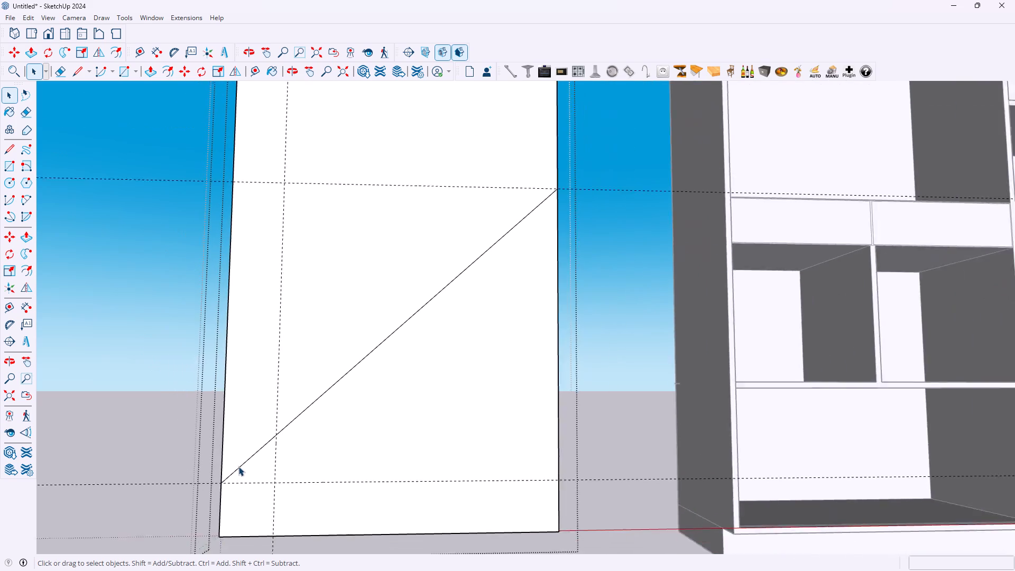
{"action": "scroll", "coordinate": [238, 466], "scroll_direction": "down", "scroll_amount": 7}
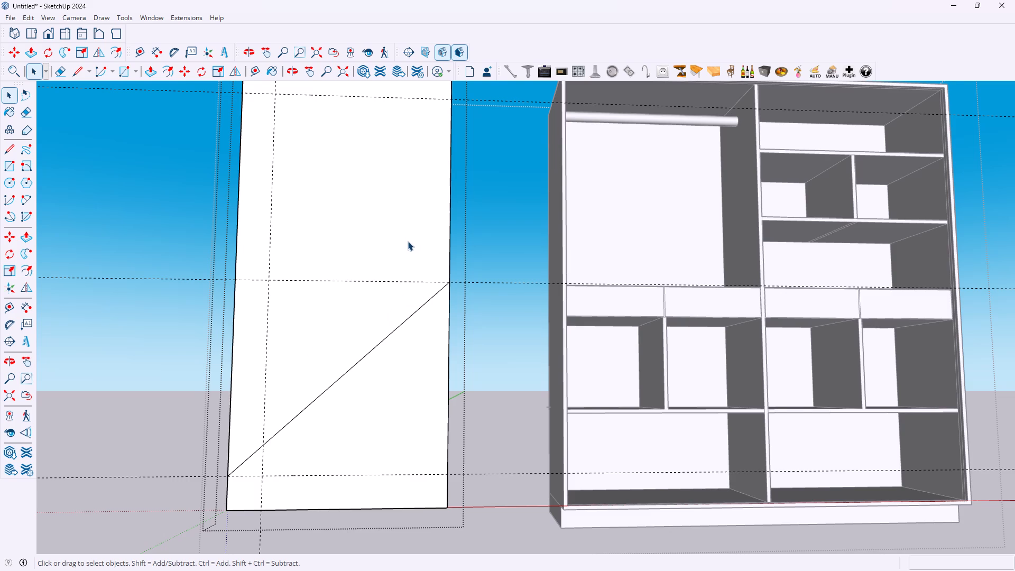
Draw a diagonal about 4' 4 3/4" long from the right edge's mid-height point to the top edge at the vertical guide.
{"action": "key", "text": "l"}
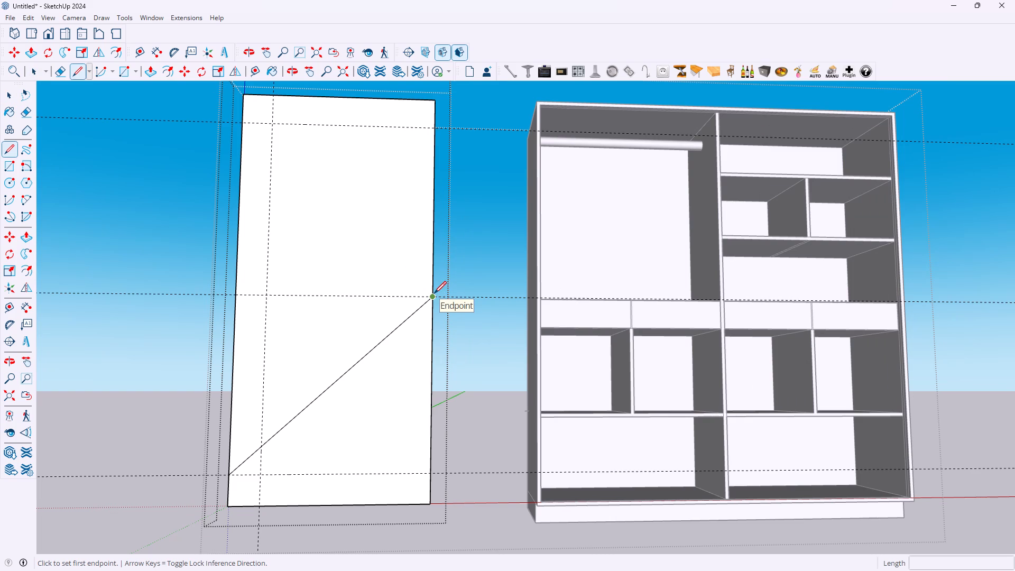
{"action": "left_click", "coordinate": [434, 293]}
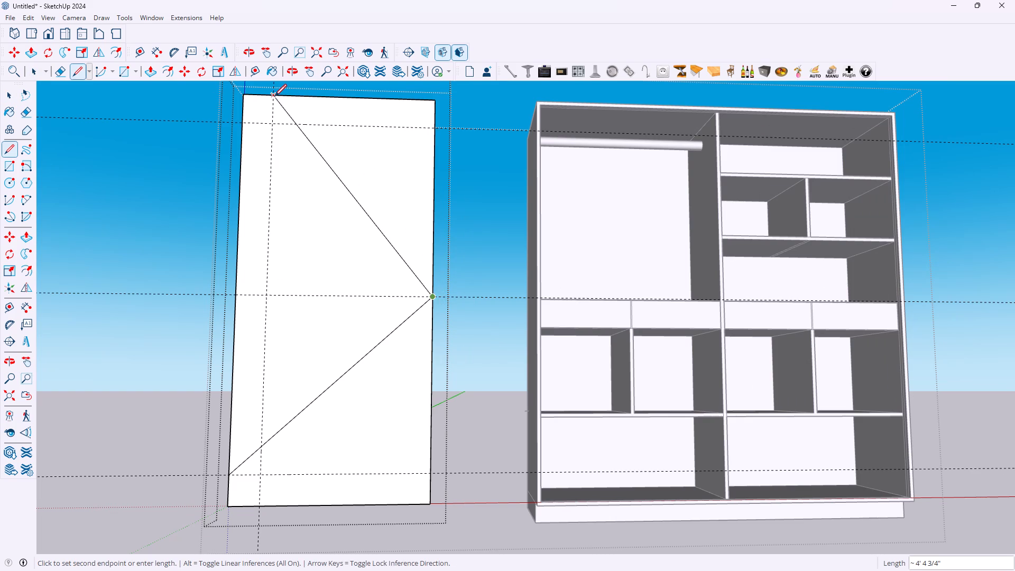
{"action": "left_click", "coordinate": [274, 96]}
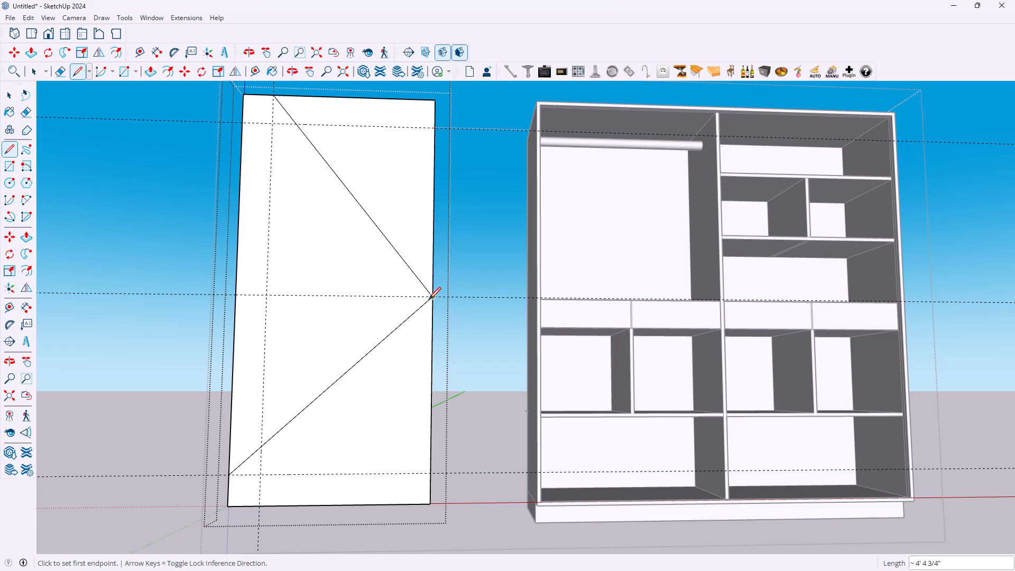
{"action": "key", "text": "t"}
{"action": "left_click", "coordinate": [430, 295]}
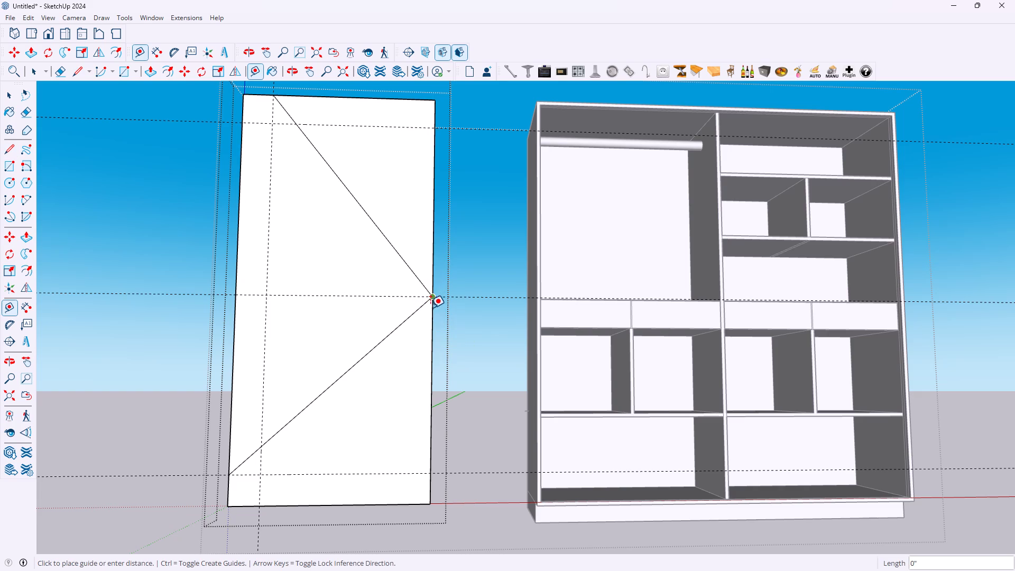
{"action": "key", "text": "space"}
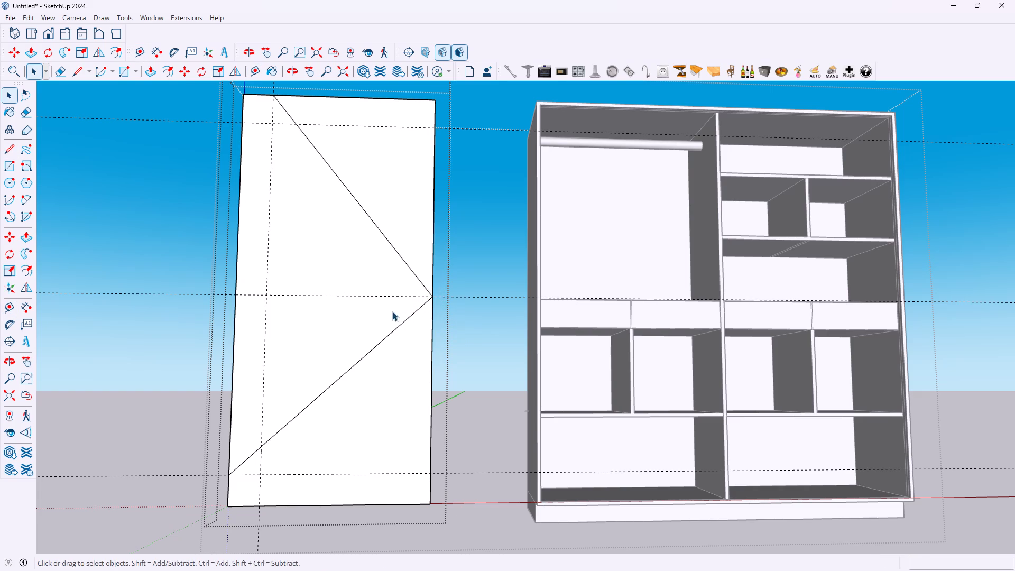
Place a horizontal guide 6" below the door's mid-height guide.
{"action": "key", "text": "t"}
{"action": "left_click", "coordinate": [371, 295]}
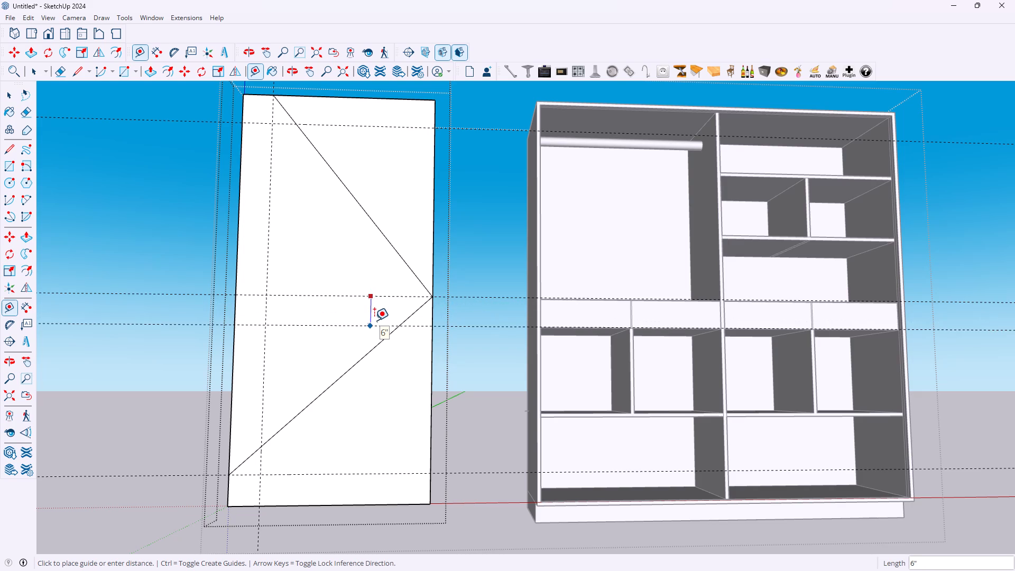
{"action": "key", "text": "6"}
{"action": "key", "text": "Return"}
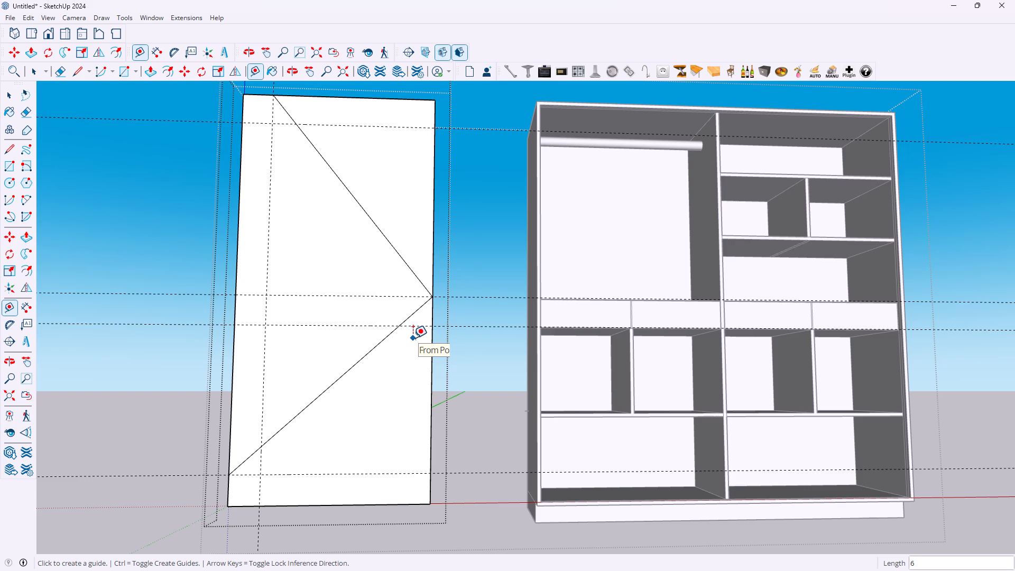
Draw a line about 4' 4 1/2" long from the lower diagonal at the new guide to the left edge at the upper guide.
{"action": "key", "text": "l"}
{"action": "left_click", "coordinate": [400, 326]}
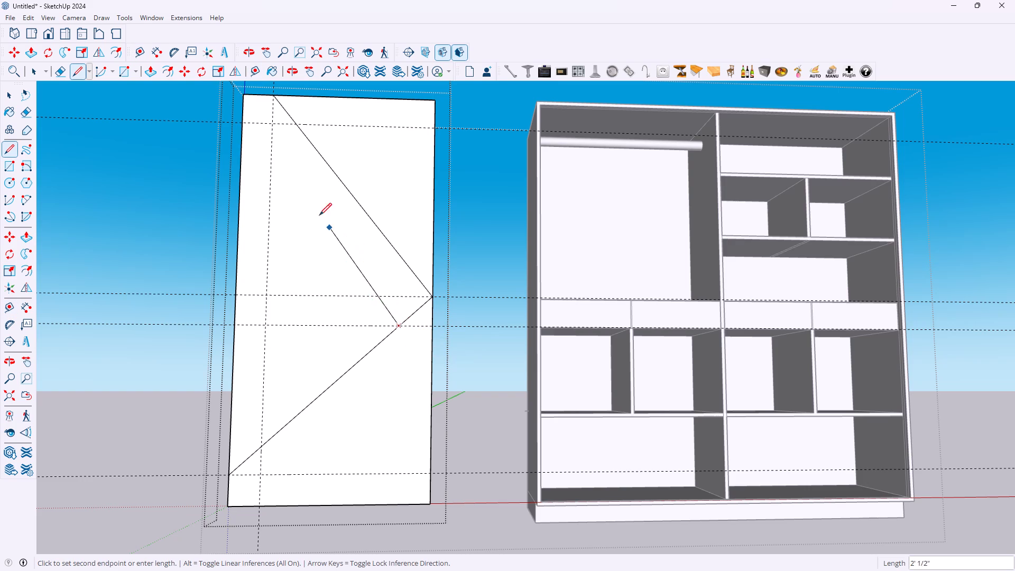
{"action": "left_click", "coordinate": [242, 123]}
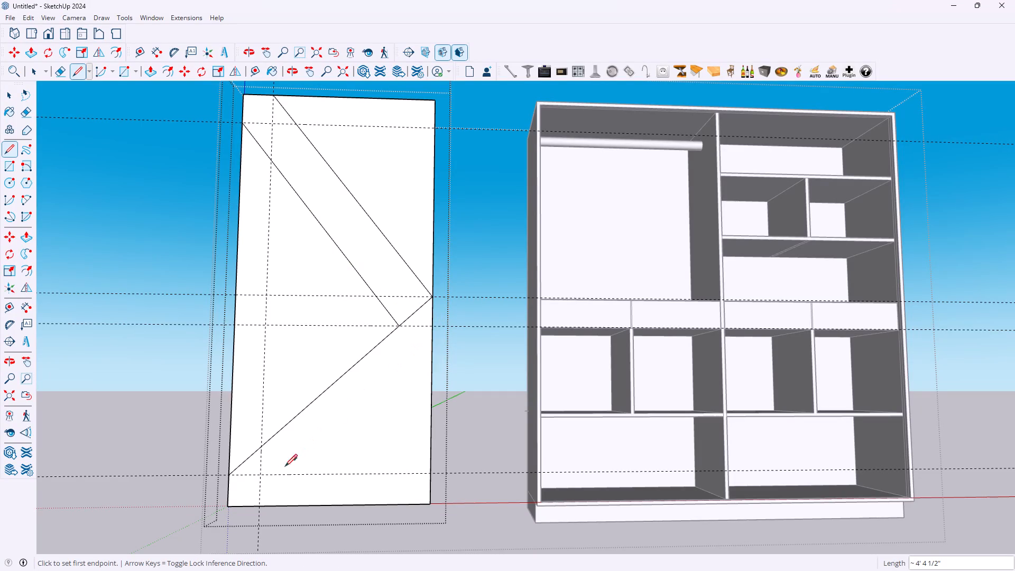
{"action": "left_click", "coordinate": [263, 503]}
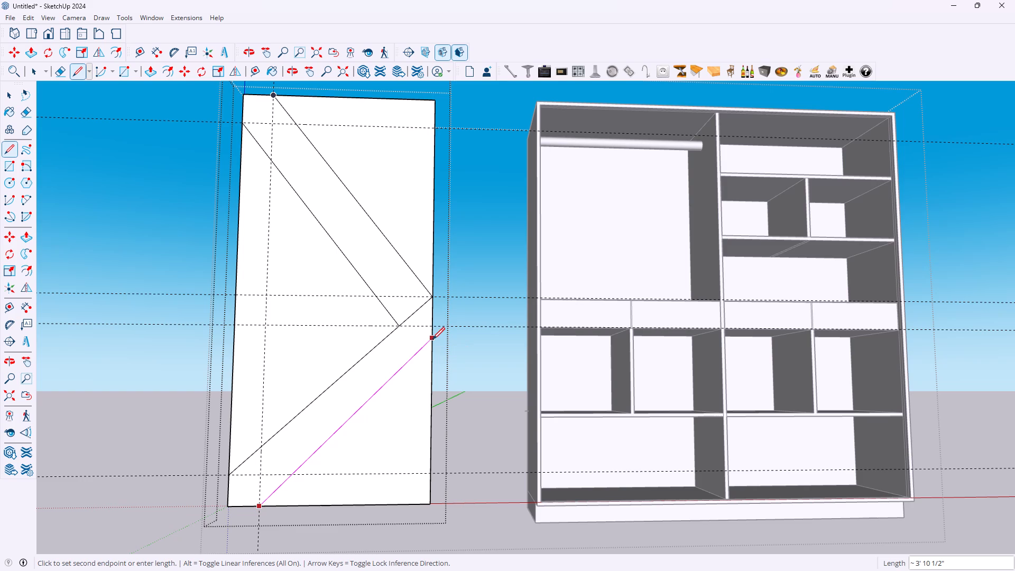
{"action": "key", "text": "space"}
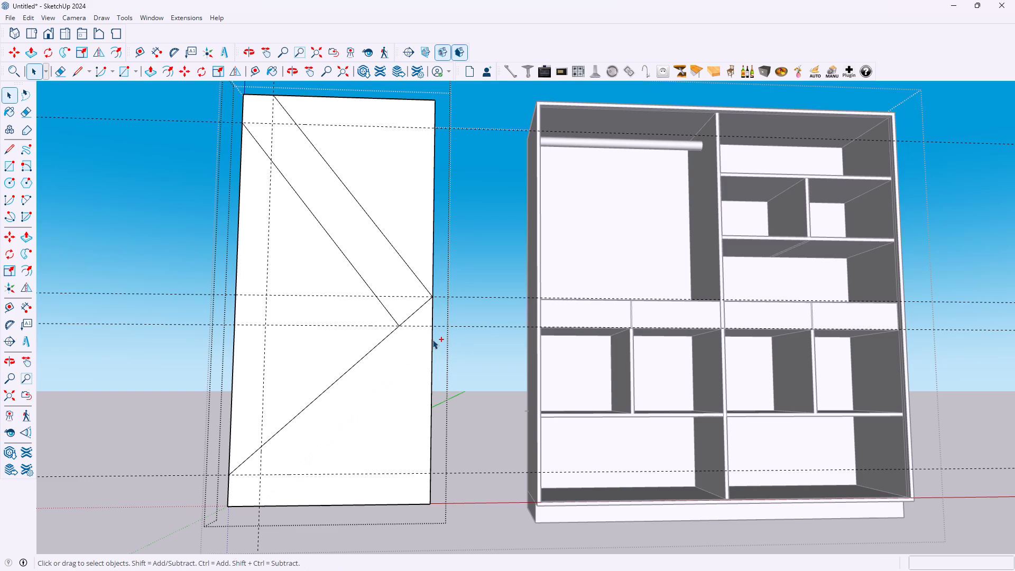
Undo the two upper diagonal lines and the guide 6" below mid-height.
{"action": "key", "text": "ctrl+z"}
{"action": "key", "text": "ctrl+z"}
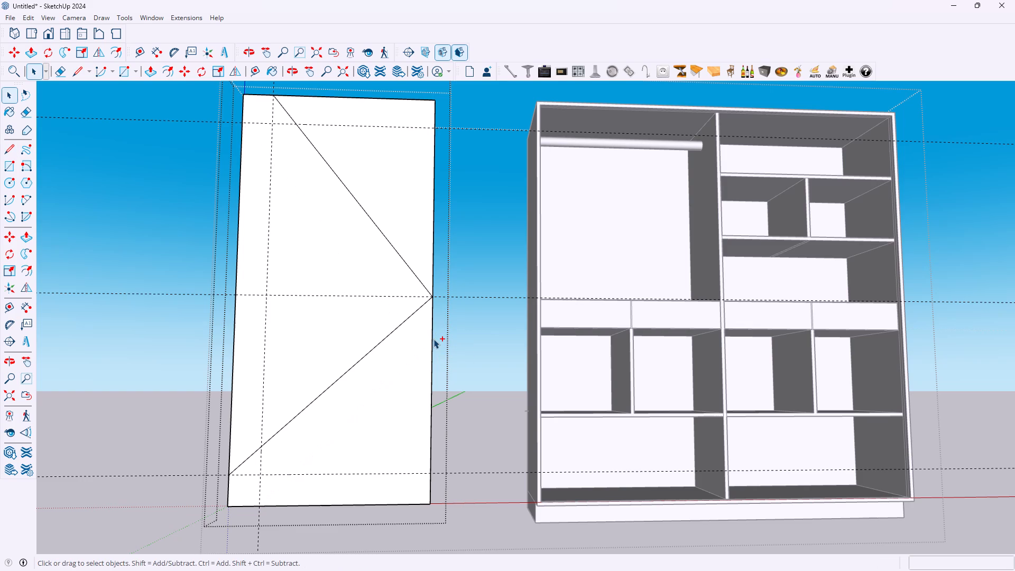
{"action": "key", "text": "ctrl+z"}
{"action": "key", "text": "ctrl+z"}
Redo the two upper diagonal lines and the horizontal guide 6" below the door's mid-height.
{"action": "key", "text": "ctrl+y"}
{"action": "key", "text": "ctrl+y"}
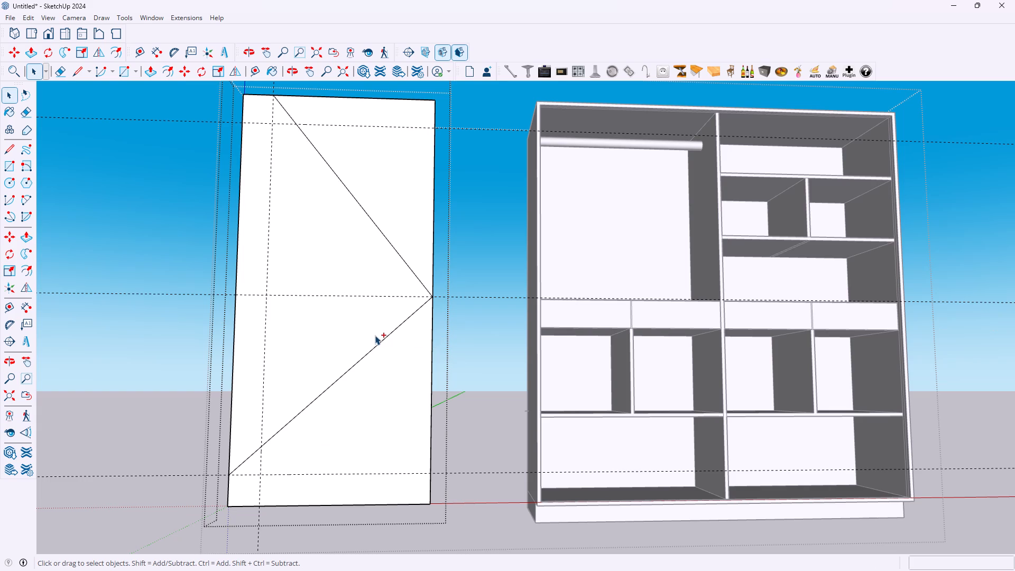
{"action": "key", "text": "ctrl+y"}
{"action": "key", "text": "ctrl+y"}
{"action": "key", "text": "ctrl+y"}
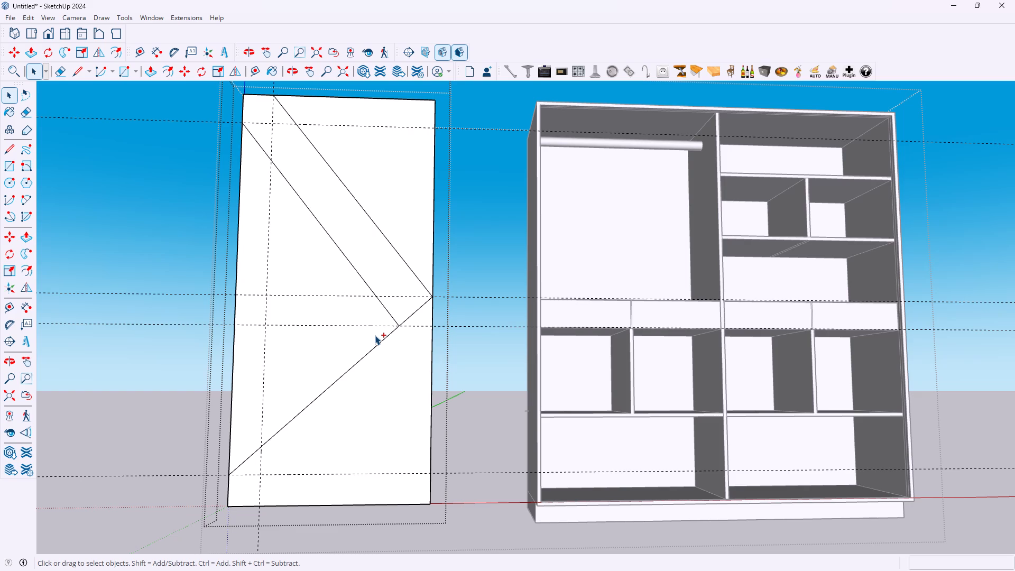
{"action": "key", "text": "ctrl+y"}
{"action": "key", "text": "ctrl+y"}
{"action": "key", "text": "ctrl+y"}
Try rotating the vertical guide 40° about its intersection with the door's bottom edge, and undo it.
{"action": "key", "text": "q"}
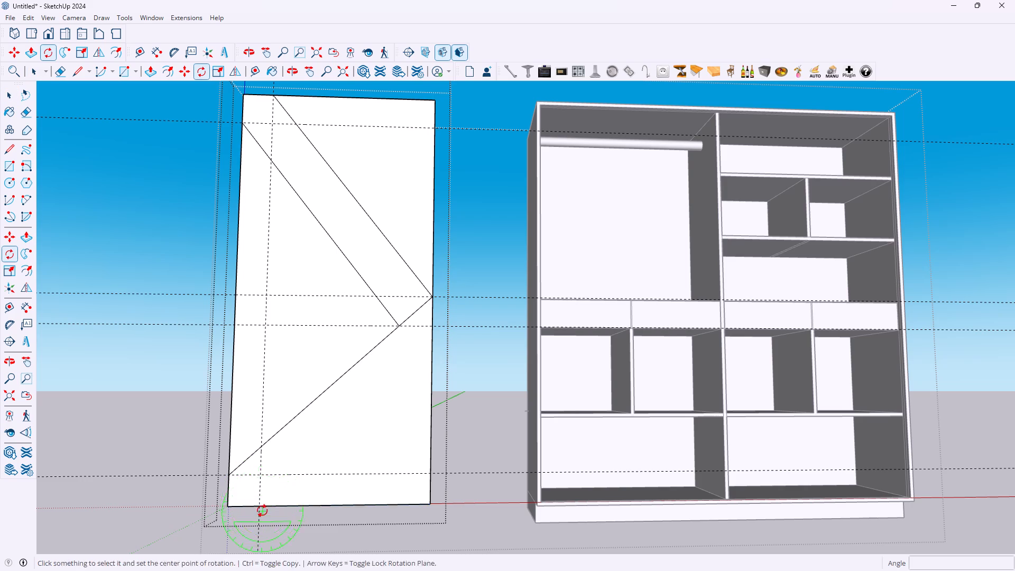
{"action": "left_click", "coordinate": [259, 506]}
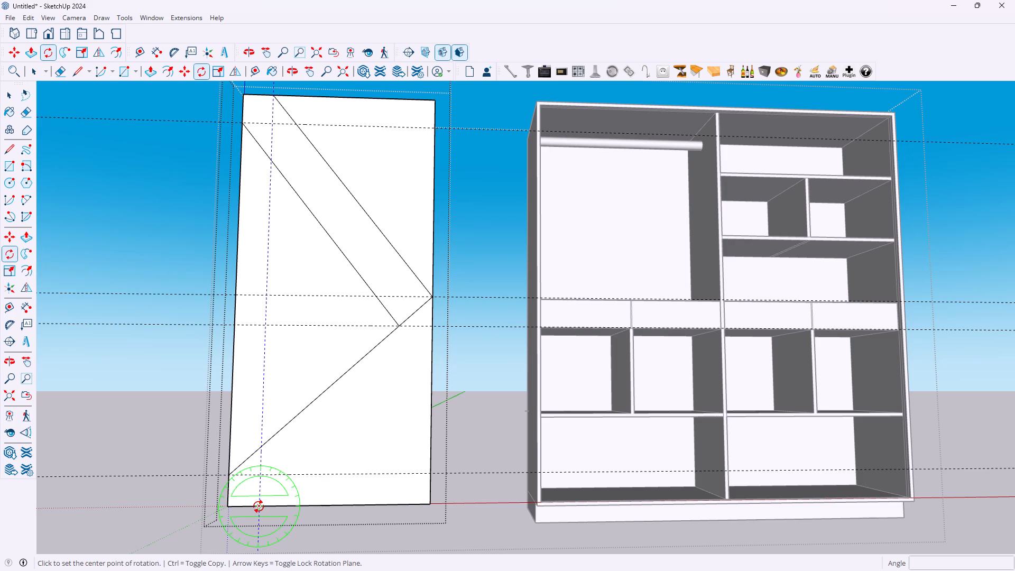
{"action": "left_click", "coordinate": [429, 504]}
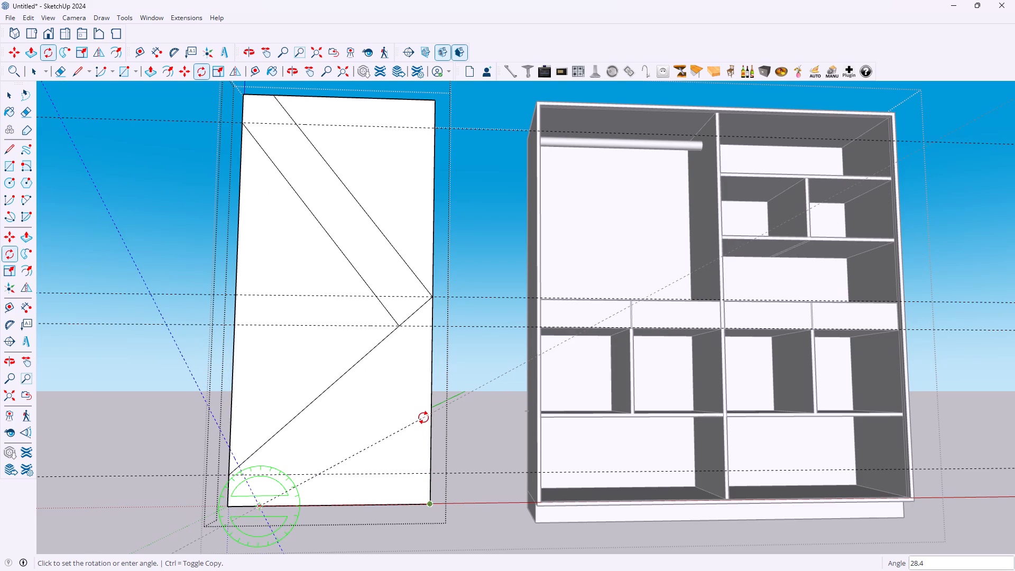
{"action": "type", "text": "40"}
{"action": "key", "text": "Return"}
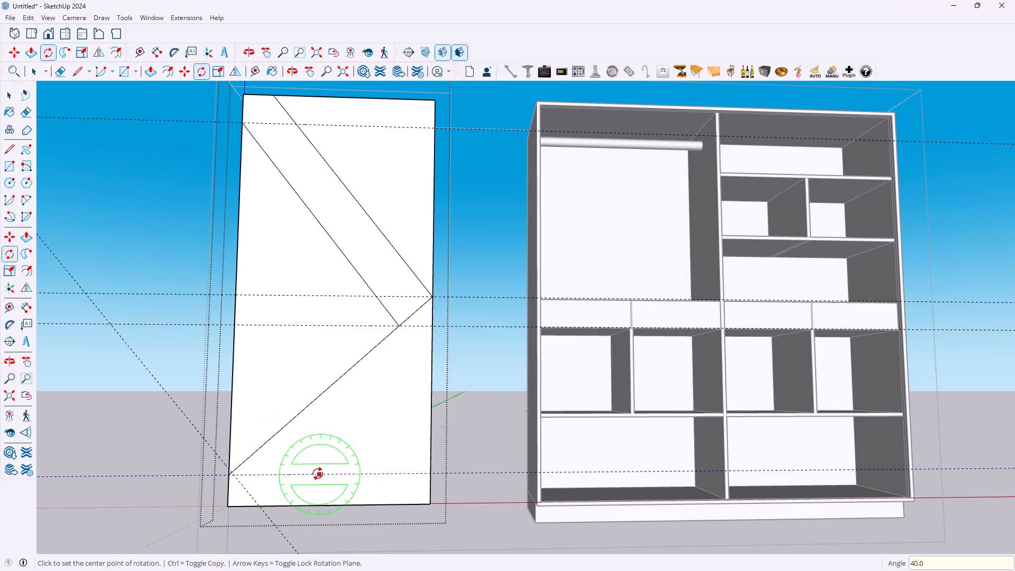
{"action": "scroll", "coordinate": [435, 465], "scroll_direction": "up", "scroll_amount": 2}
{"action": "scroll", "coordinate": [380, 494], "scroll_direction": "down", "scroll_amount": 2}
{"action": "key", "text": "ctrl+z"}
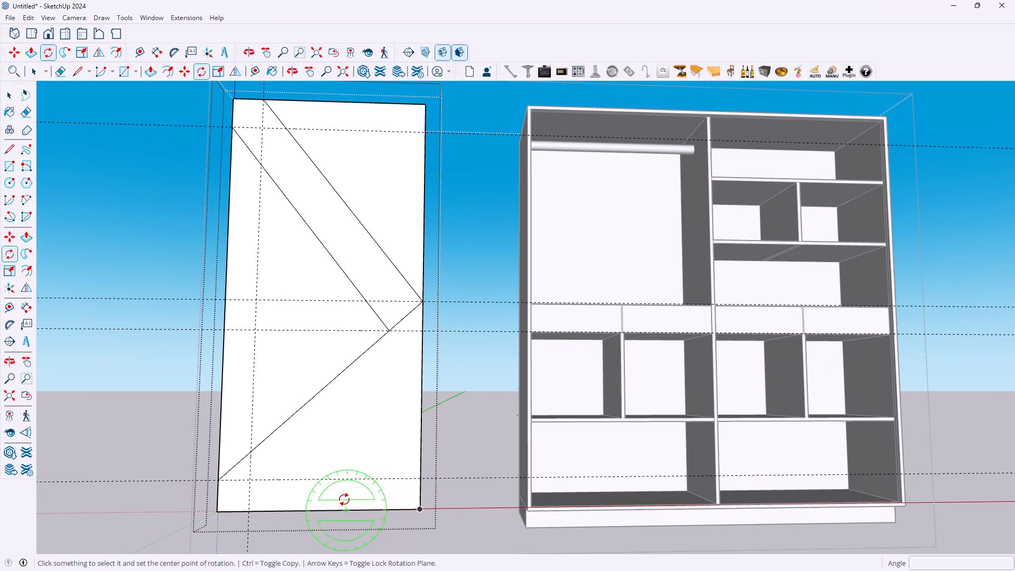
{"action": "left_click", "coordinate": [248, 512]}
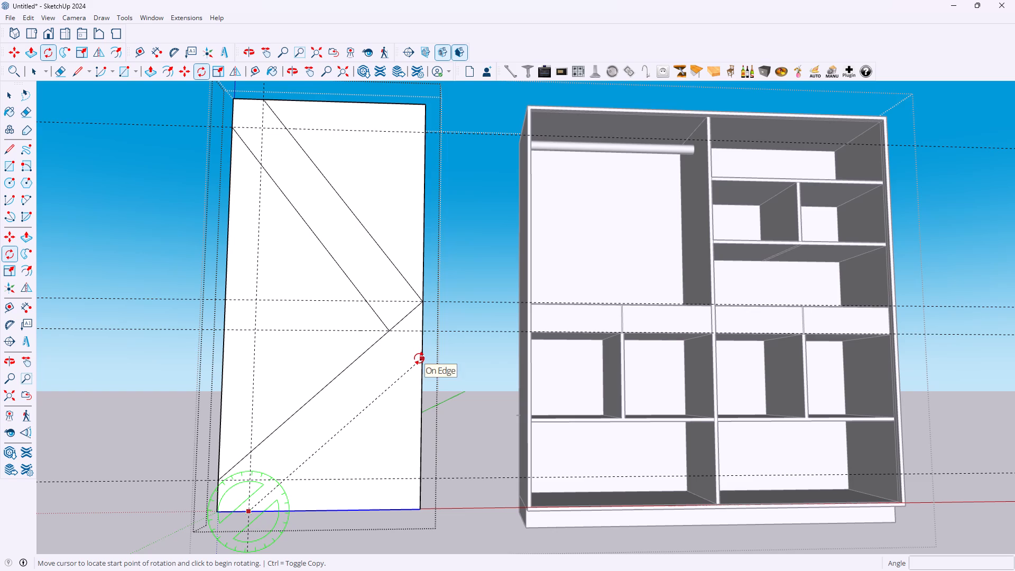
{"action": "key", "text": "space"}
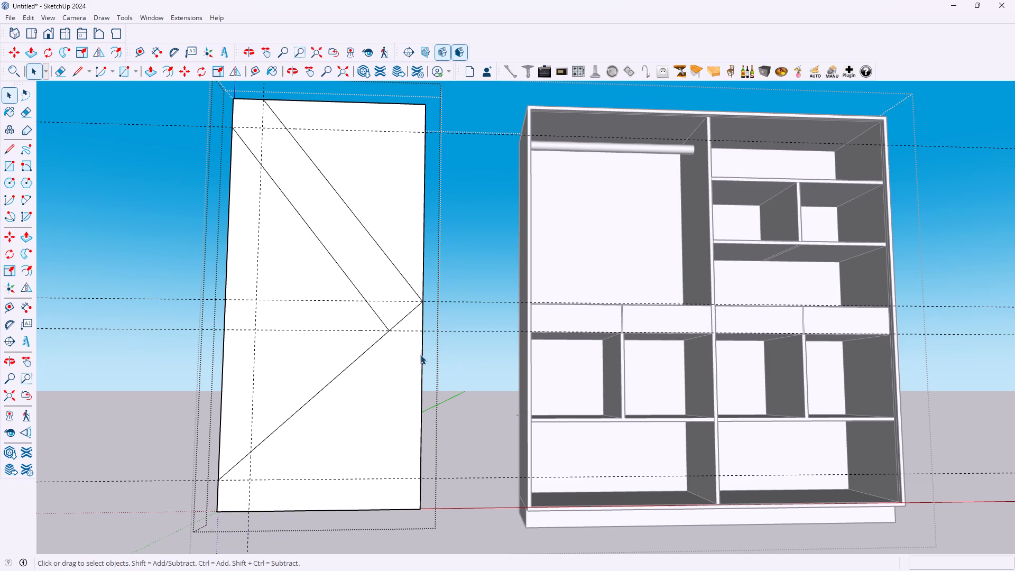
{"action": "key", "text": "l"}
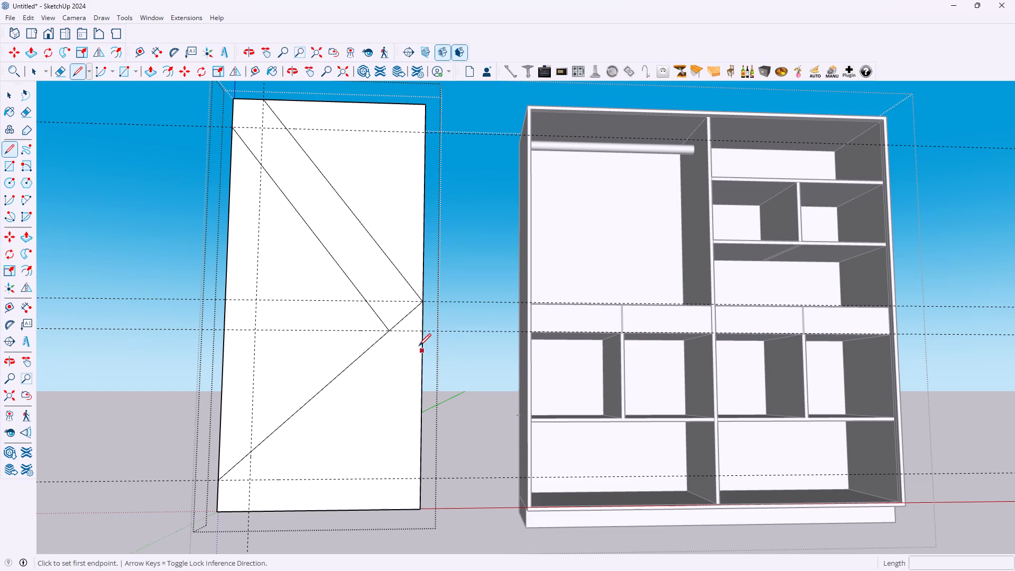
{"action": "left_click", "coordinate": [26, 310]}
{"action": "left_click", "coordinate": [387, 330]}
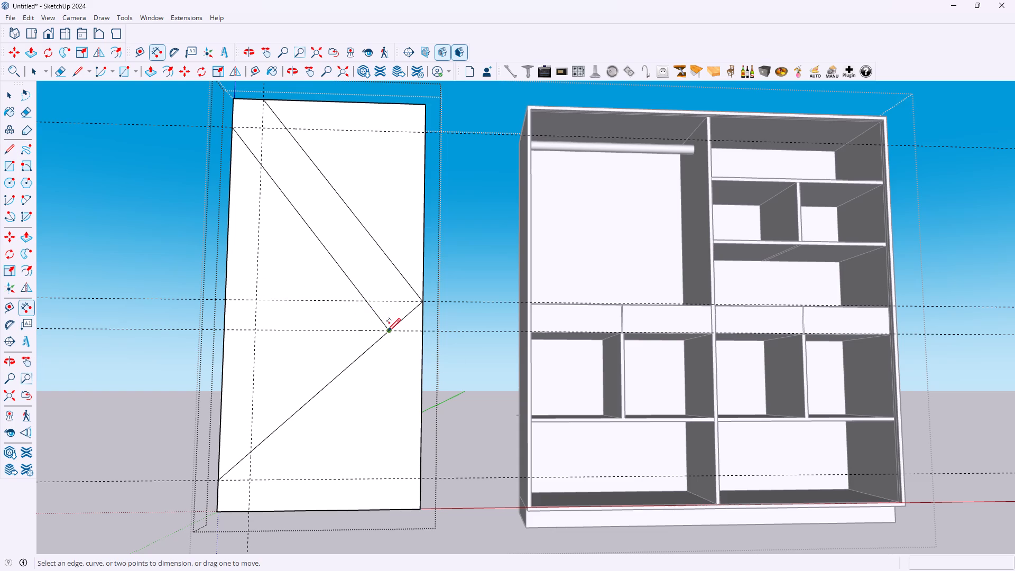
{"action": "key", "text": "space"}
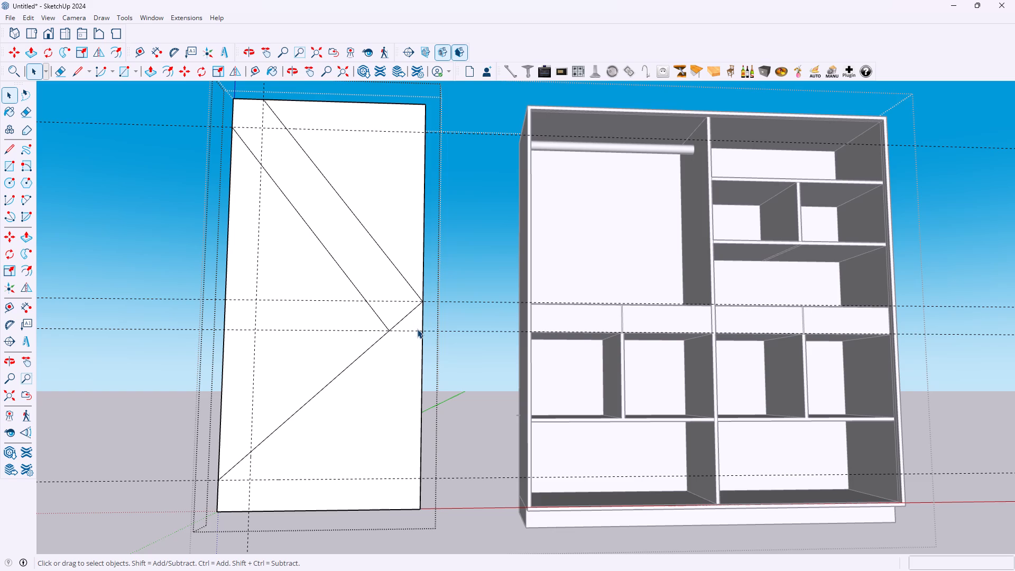
Place a horizontal guide 3" below the guide that passes through the junction of the two inner diagonals.
{"action": "left_click", "coordinate": [417, 329]}
{"action": "left_click", "coordinate": [412, 331]}
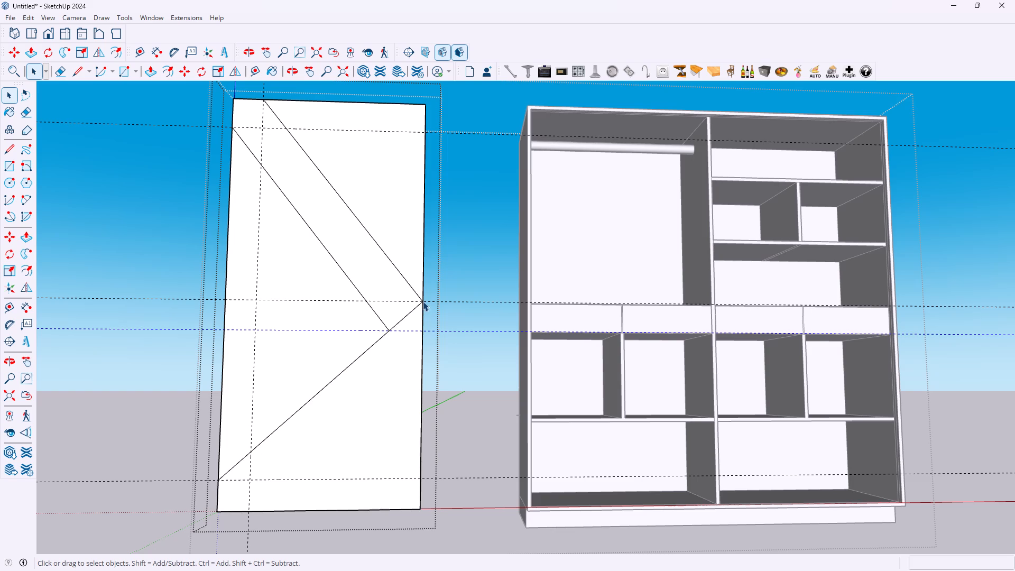
{"action": "key", "text": "t"}
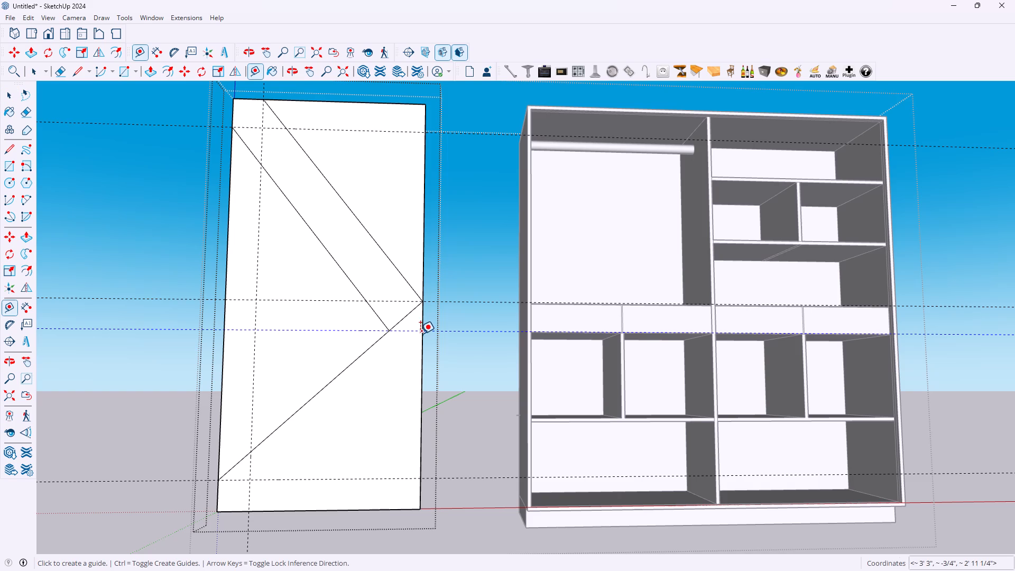
{"action": "left_click", "coordinate": [407, 330]}
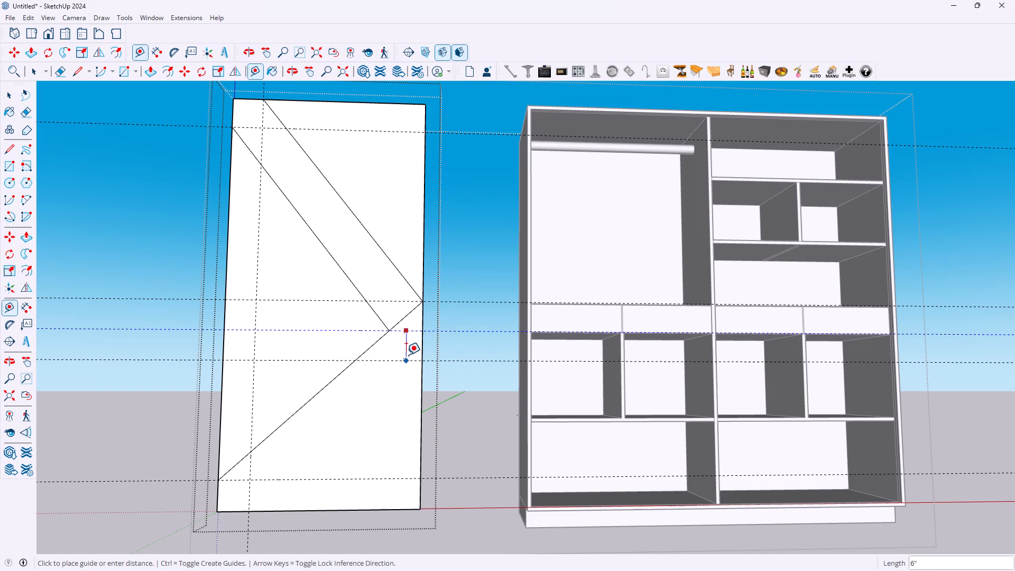
{"action": "key", "text": "3"}
{"action": "key", "text": "Return"}
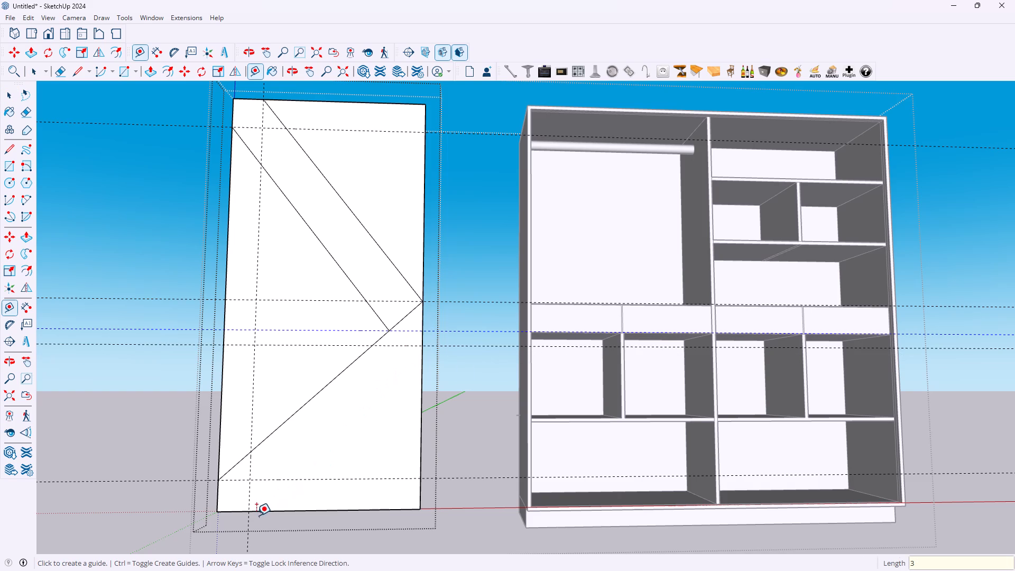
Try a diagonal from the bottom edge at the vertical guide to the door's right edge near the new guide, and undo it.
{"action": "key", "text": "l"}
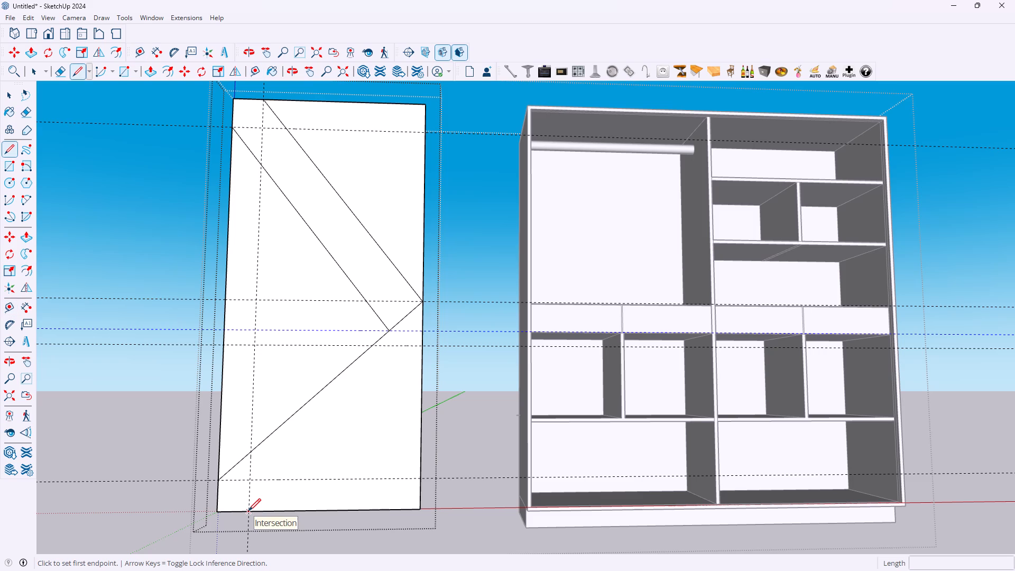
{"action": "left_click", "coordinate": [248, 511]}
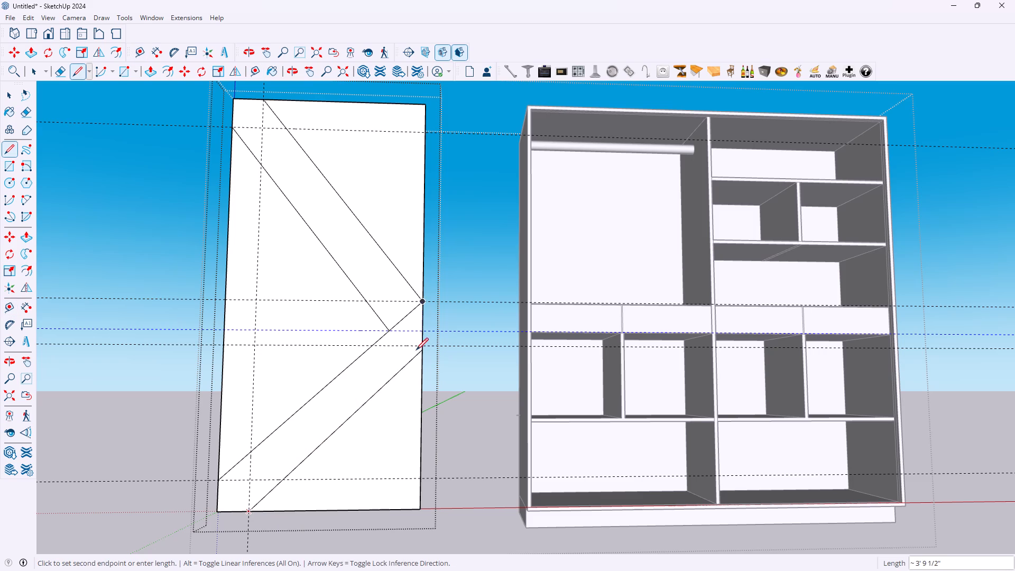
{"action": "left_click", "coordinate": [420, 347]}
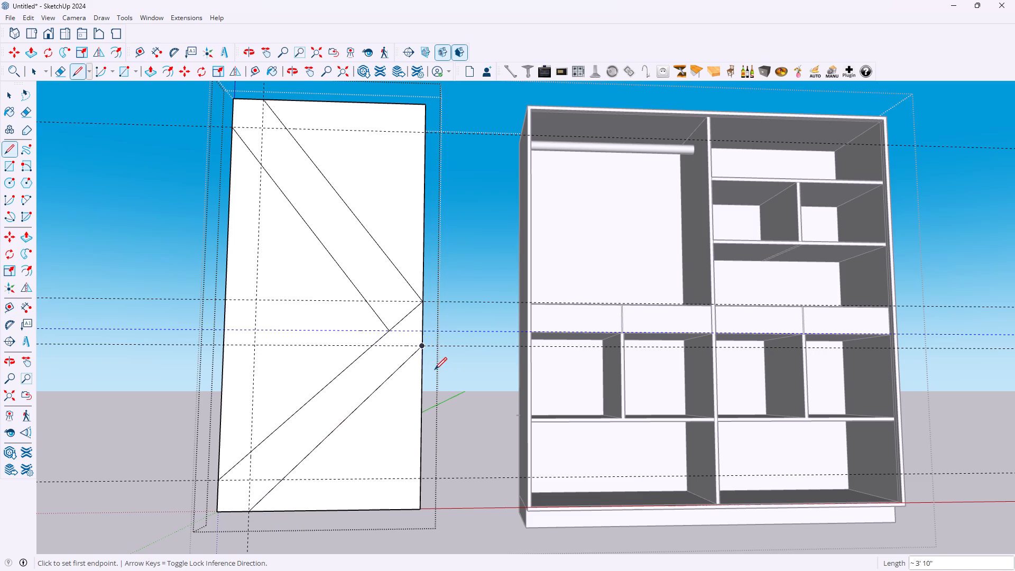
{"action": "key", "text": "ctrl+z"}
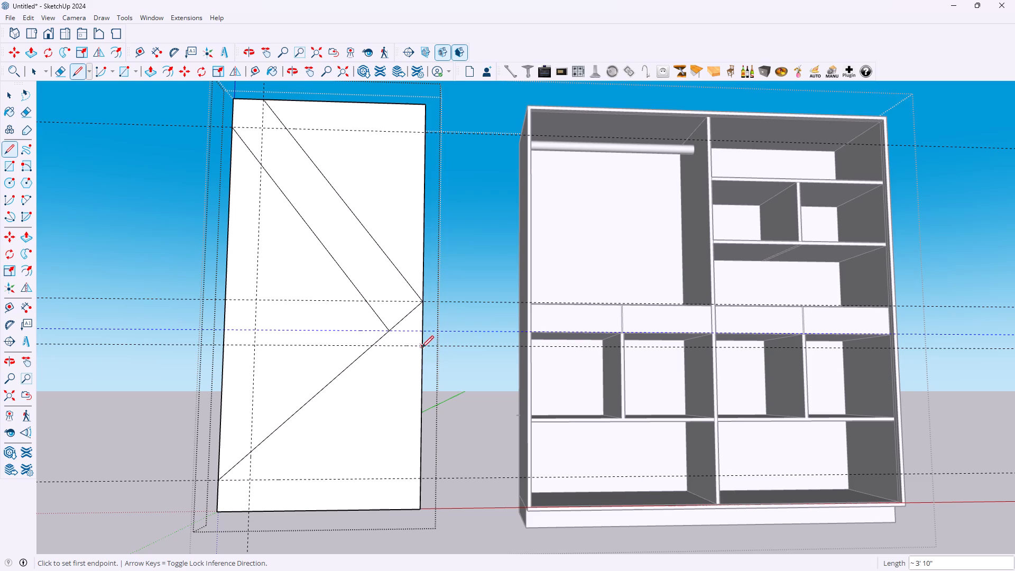
Draw a diagonal about 3' 10" long from the door's right edge at the new guide to the bottom edge at the vertical guide.
{"action": "left_click", "coordinate": [423, 346]}
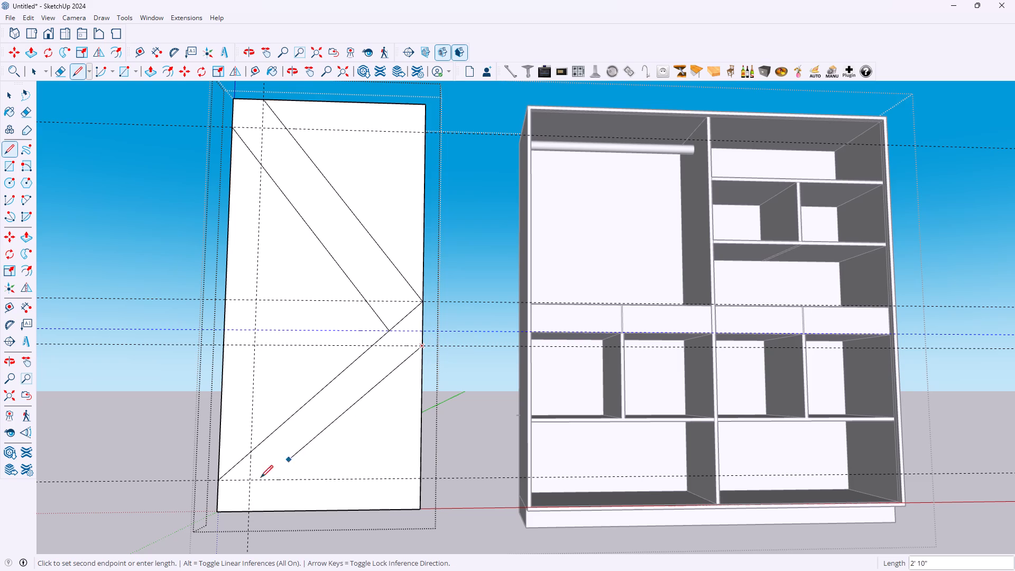
{"action": "left_click", "coordinate": [248, 511]}
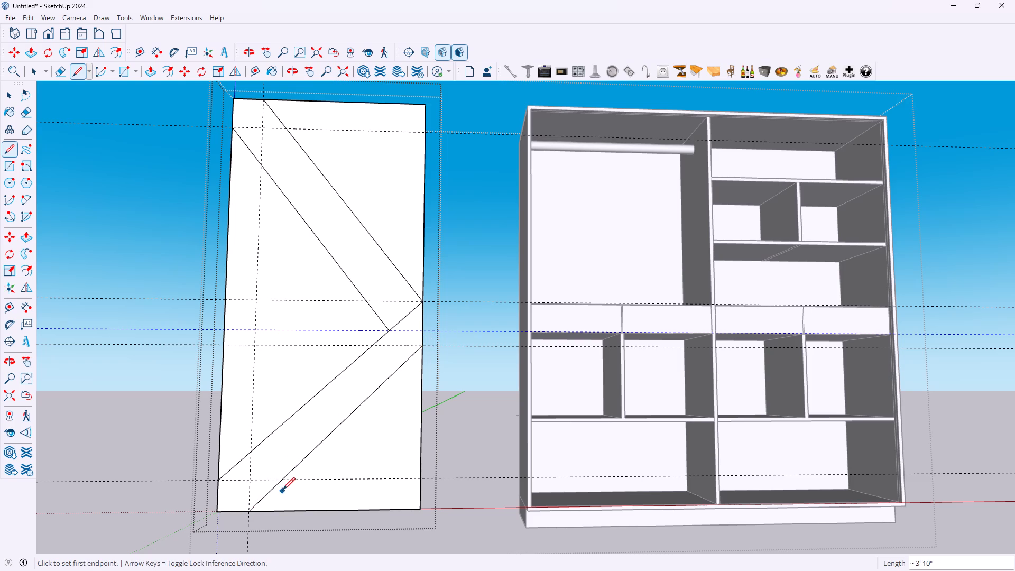
{"action": "key", "text": "space"}
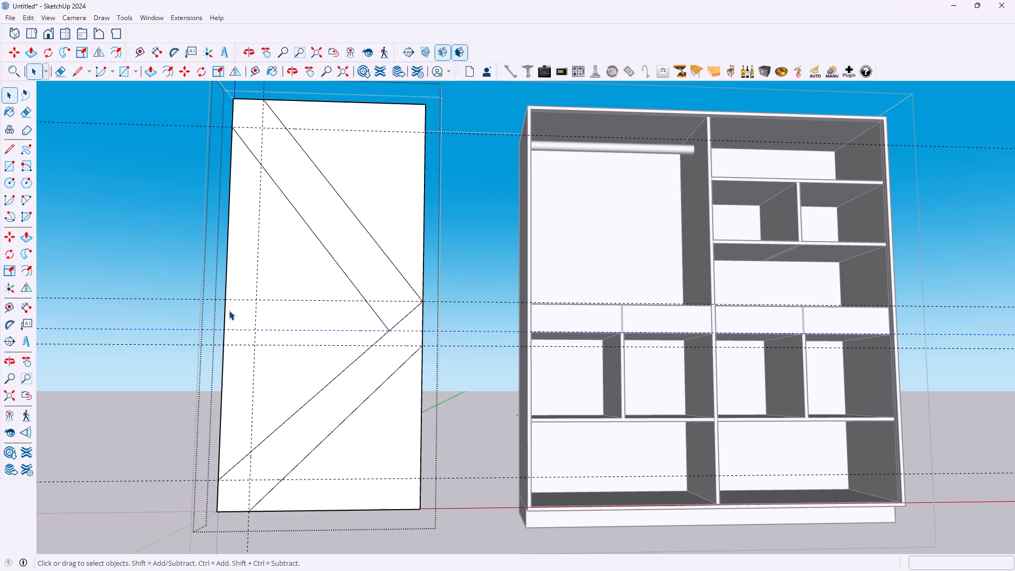
Delete all the construction guides.
{"action": "left_click", "coordinate": [44, 16]}
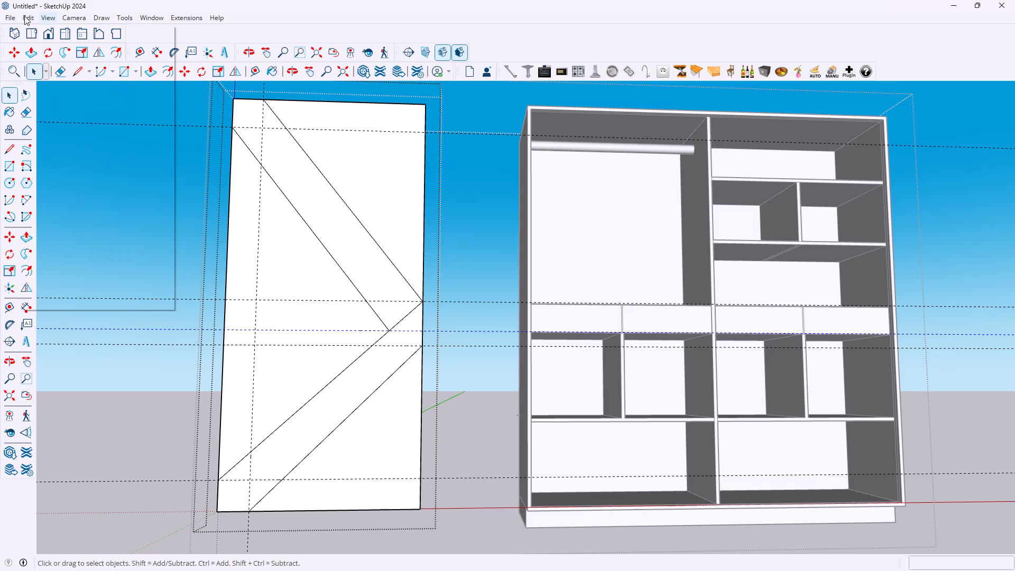
{"action": "left_click", "coordinate": [56, 124]}
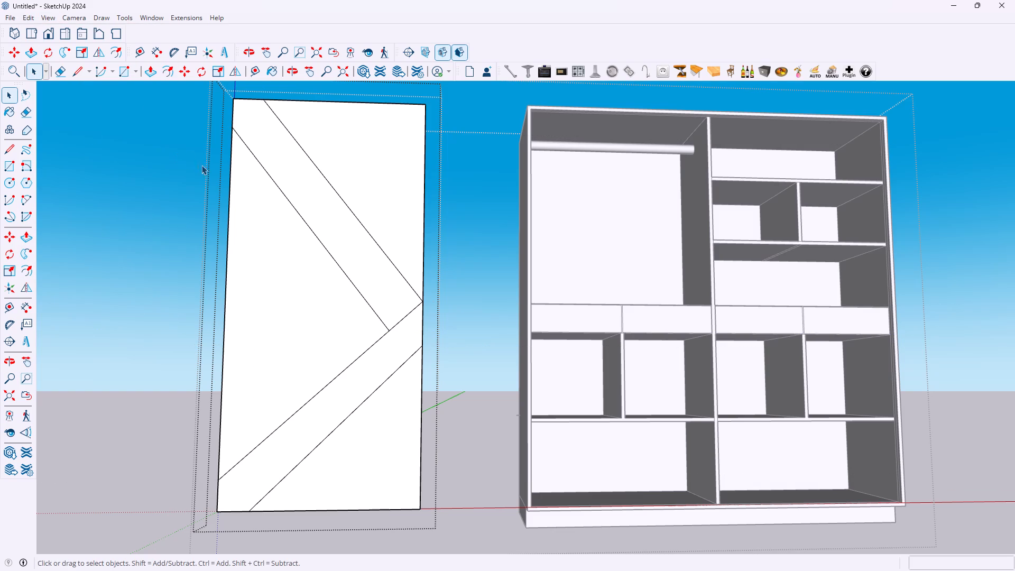
Measure the upper diagonal band's width between its line ends at the door's upper-left corner.
{"action": "middle_click_drag", "start_coordinate": [262, 377], "coordinate": [301, 376]}
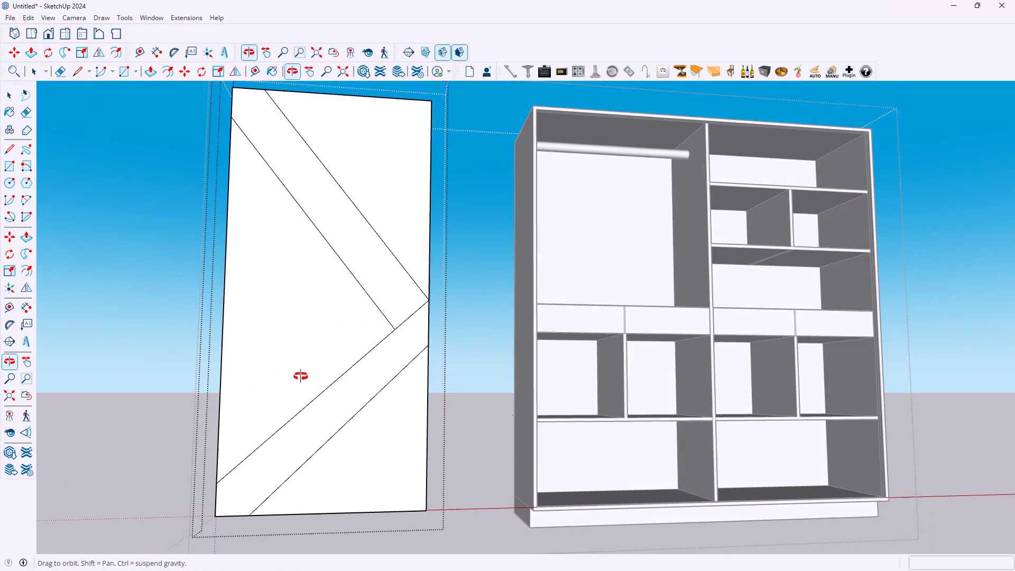
{"action": "middle_click_drag", "start_coordinate": [301, 376], "coordinate": [242, 383]}
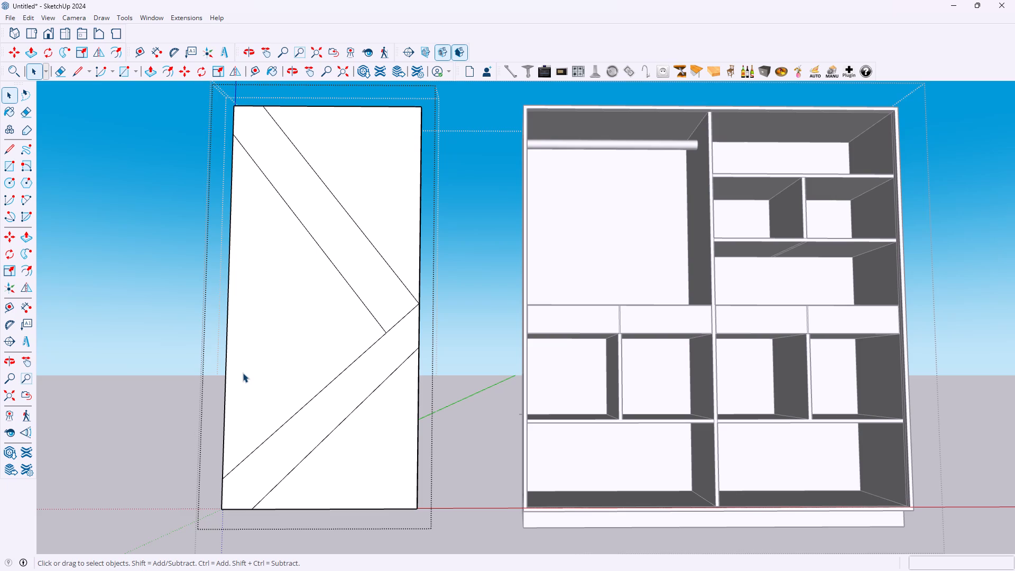
{"action": "scroll", "coordinate": [248, 371], "scroll_direction": "down", "scroll_amount": 1}
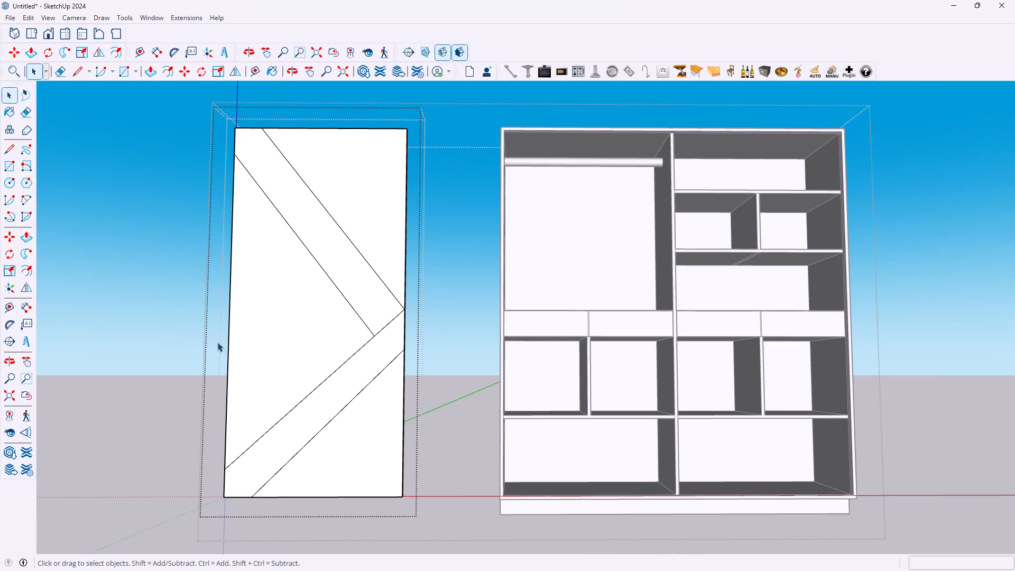
{"action": "middle_click_drag", "start_coordinate": [217, 341], "coordinate": [247, 356]}
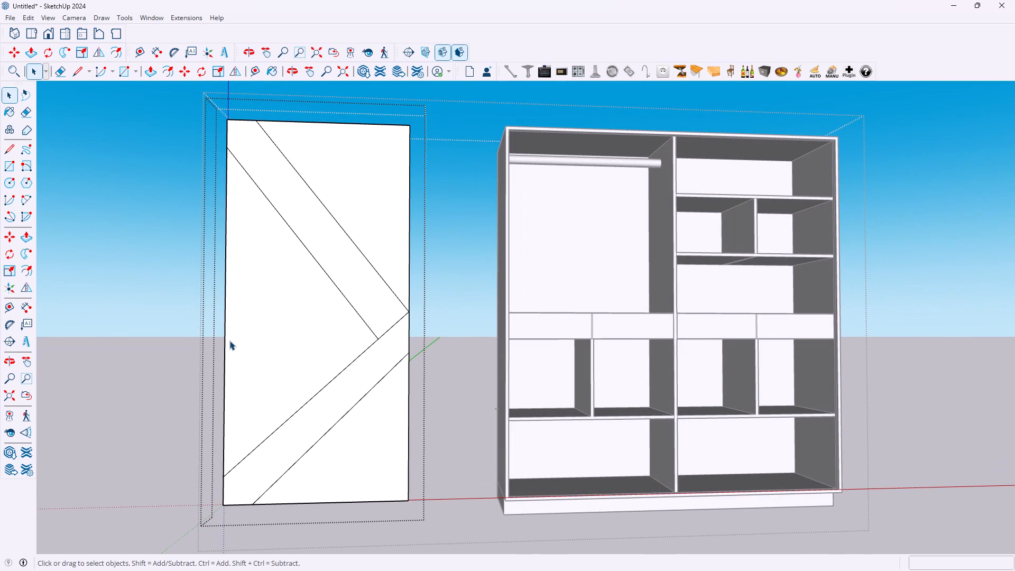
{"action": "key", "text": "t"}
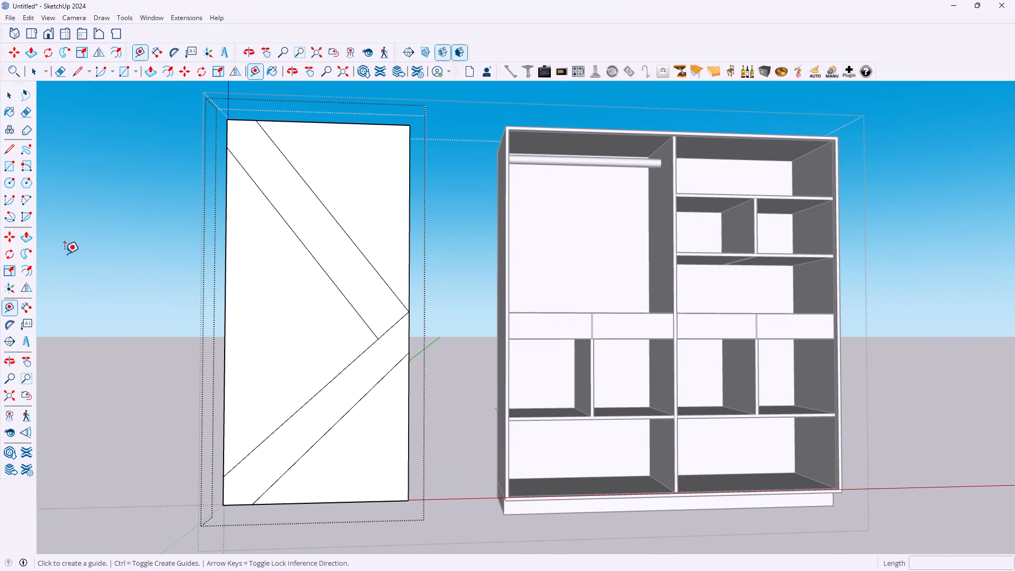
{"action": "left_click", "coordinate": [22, 303]}
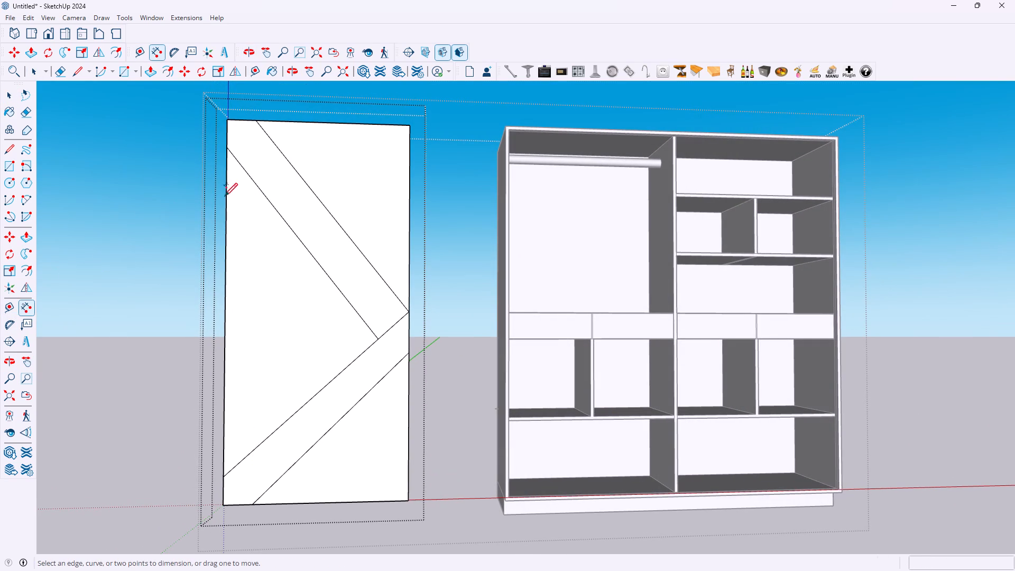
{"action": "left_click", "coordinate": [226, 147]}
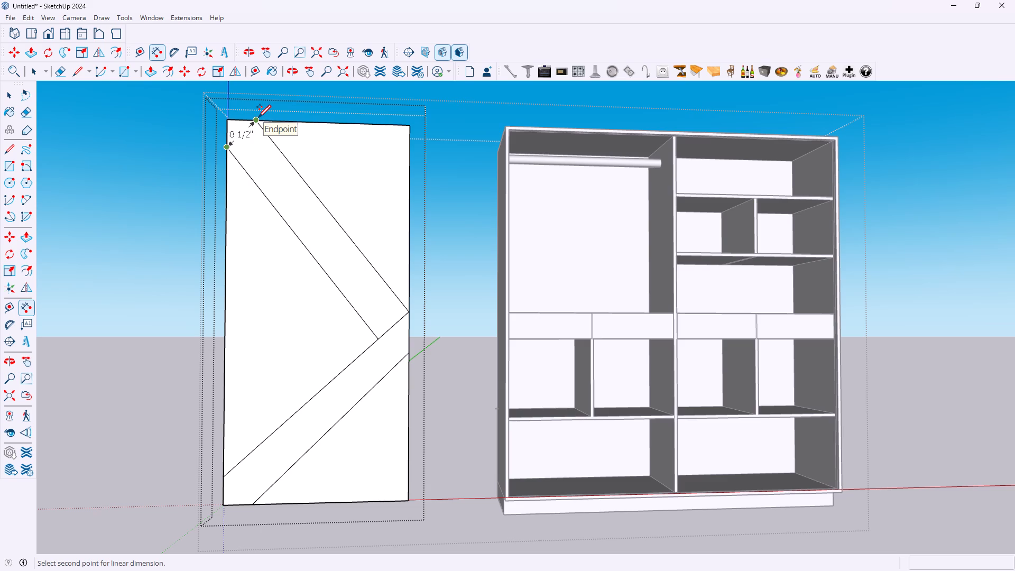
{"action": "key", "text": "space"}
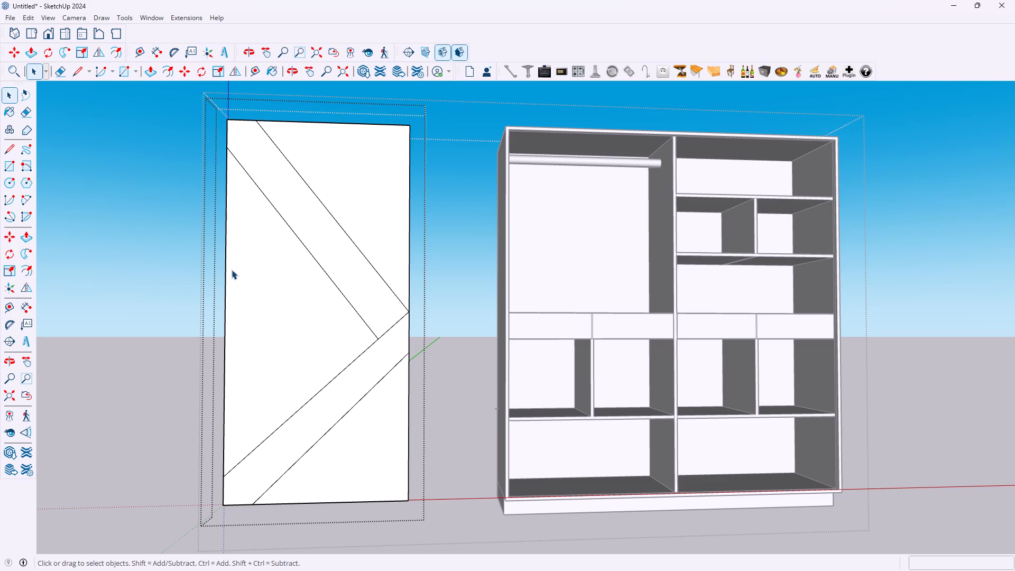
Measure the lower diagonal band's width at the door's lower-left corner and at the junction of the inner diagonals.
{"action": "left_click", "coordinate": [21, 307]}
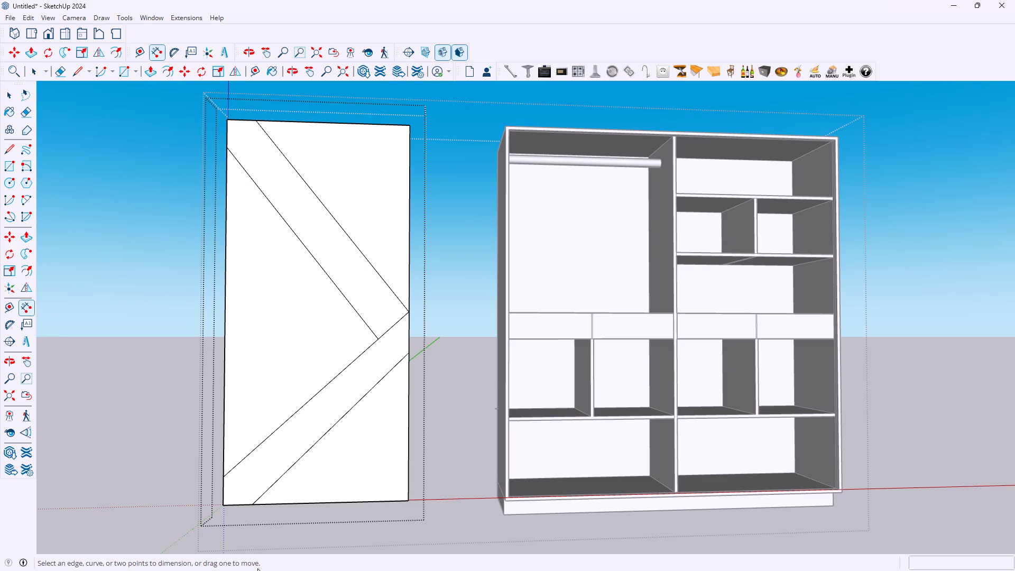
{"action": "left_click", "coordinate": [225, 474]}
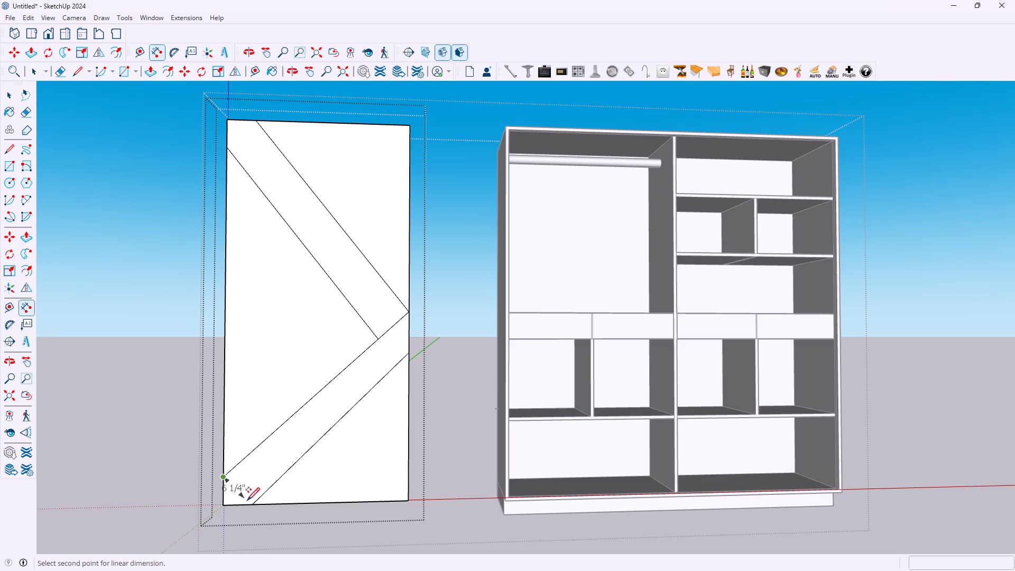
{"action": "left_click", "coordinate": [252, 503]}
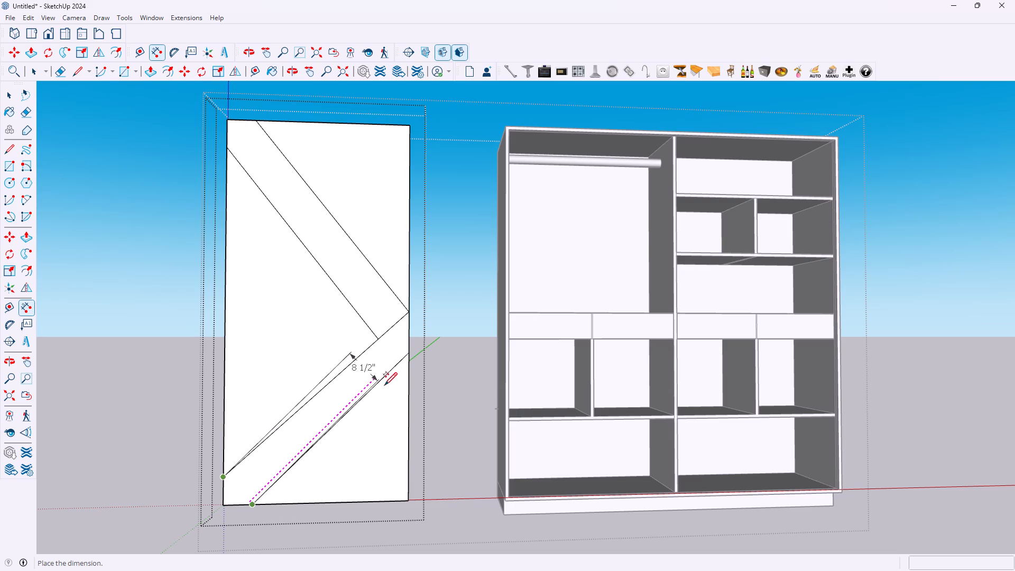
{"action": "key", "text": "space"}
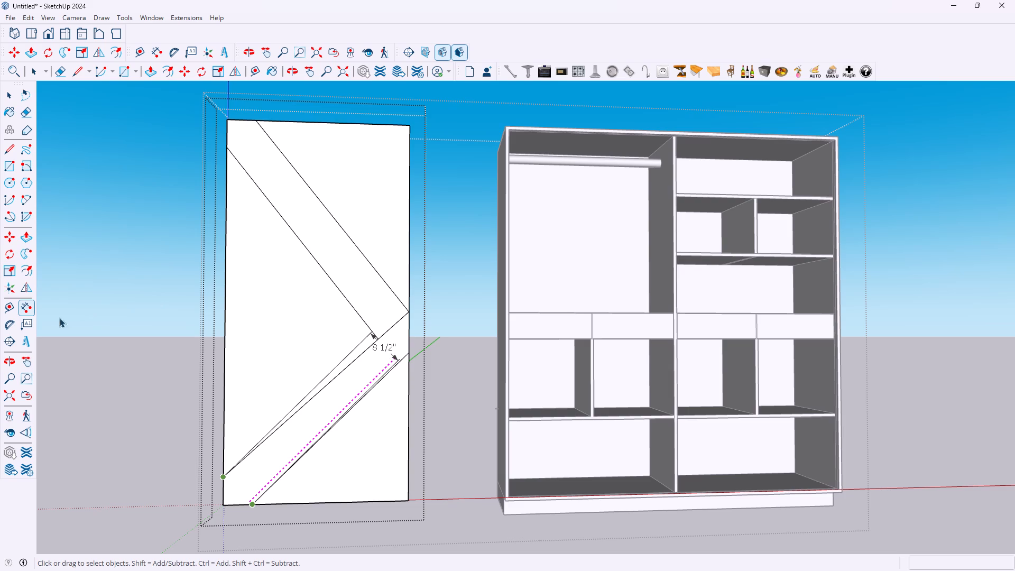
{"action": "left_click", "coordinate": [25, 308]}
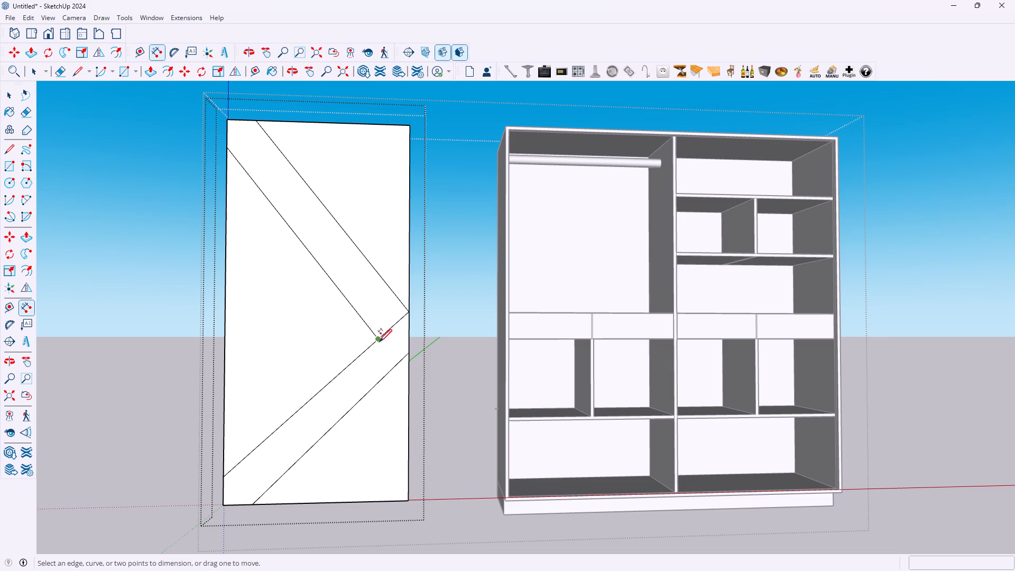
{"action": "left_click", "coordinate": [379, 339]}
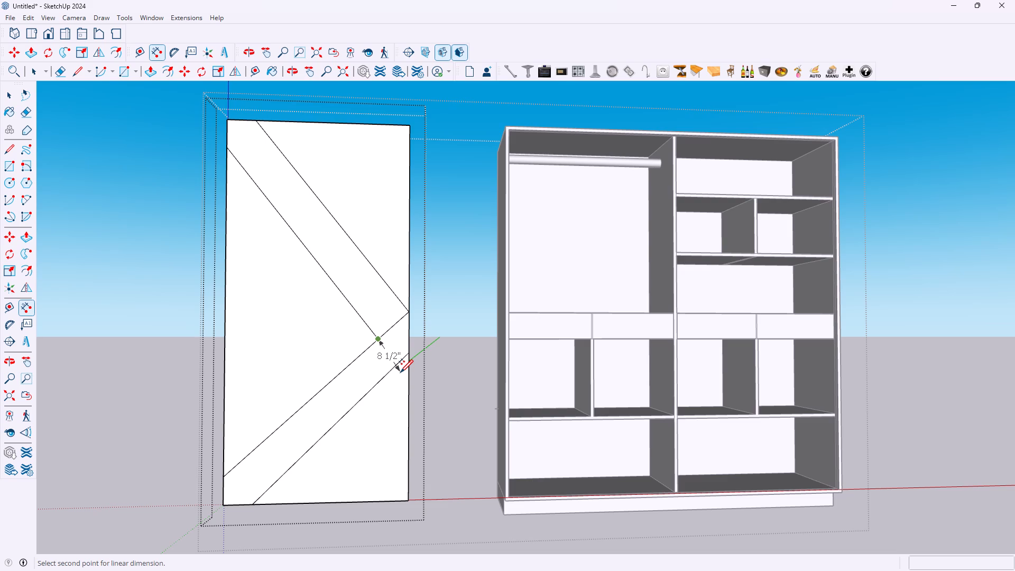
{"action": "left_click", "coordinate": [400, 372]}
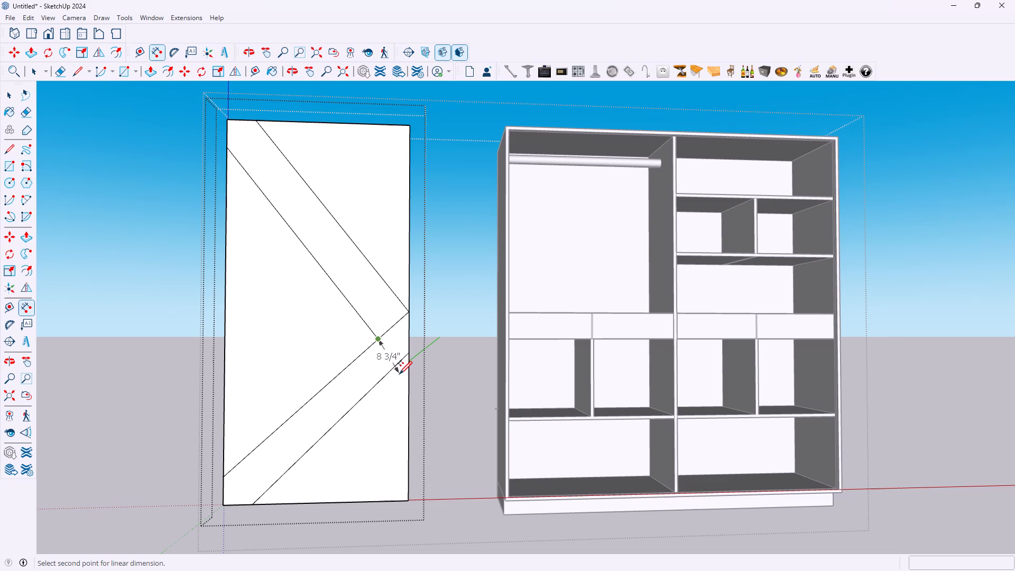
{"action": "key", "text": "space"}
Delete the lowest diagonal, which runs from the door's right edge to its bottom edge.
{"action": "left_click", "coordinate": [396, 364]}
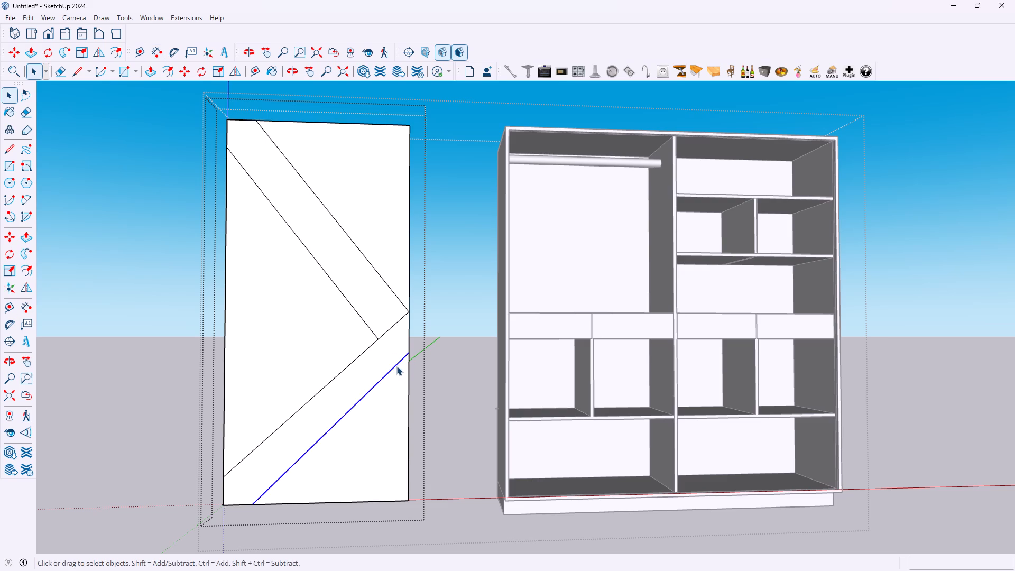
{"action": "key", "text": "Delete"}
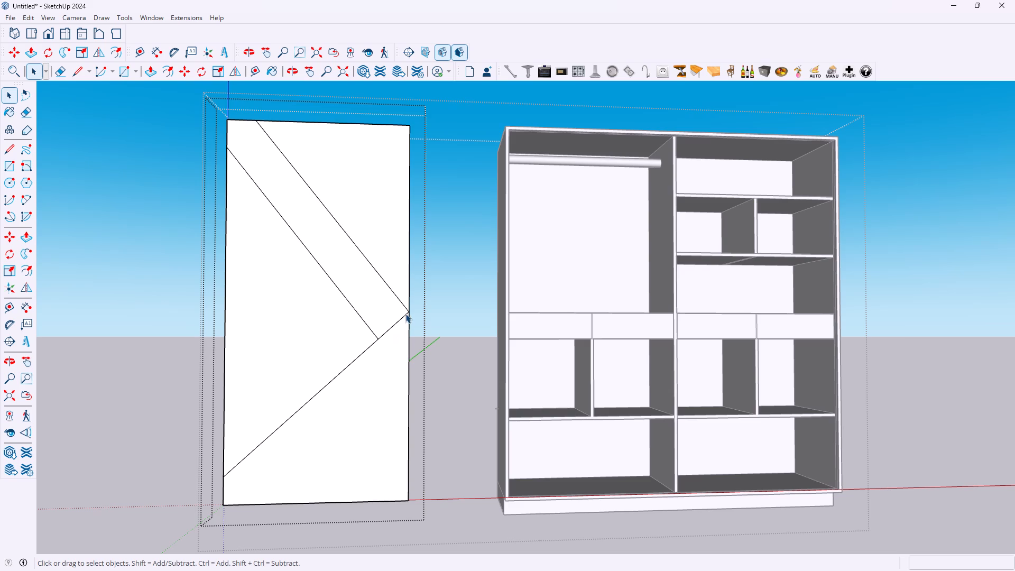
Measure from the diagonals' meeting point on the door's right edge to the junction of the inner diagonals.
{"action": "key", "text": "t"}
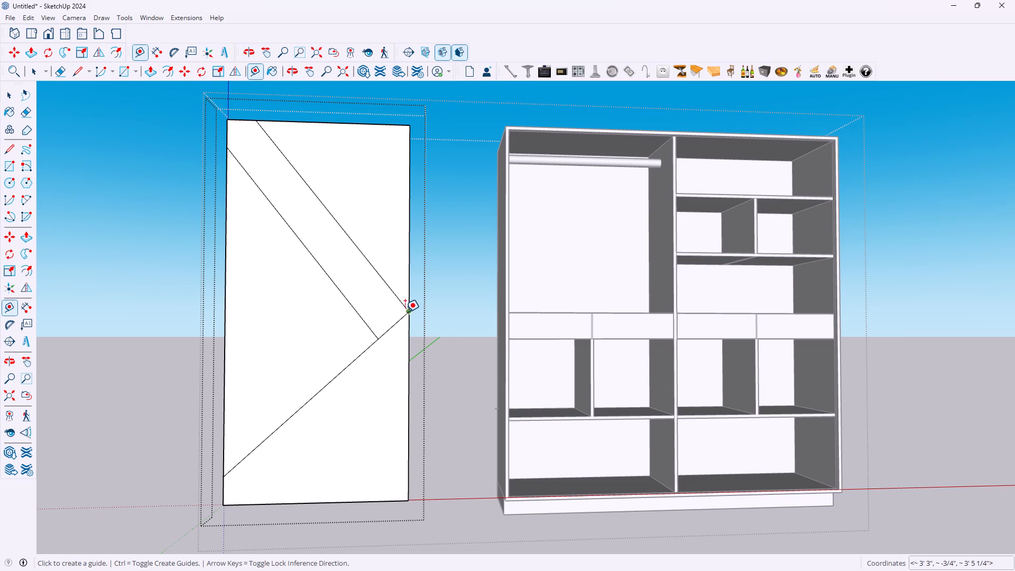
{"action": "left_click", "coordinate": [405, 312]}
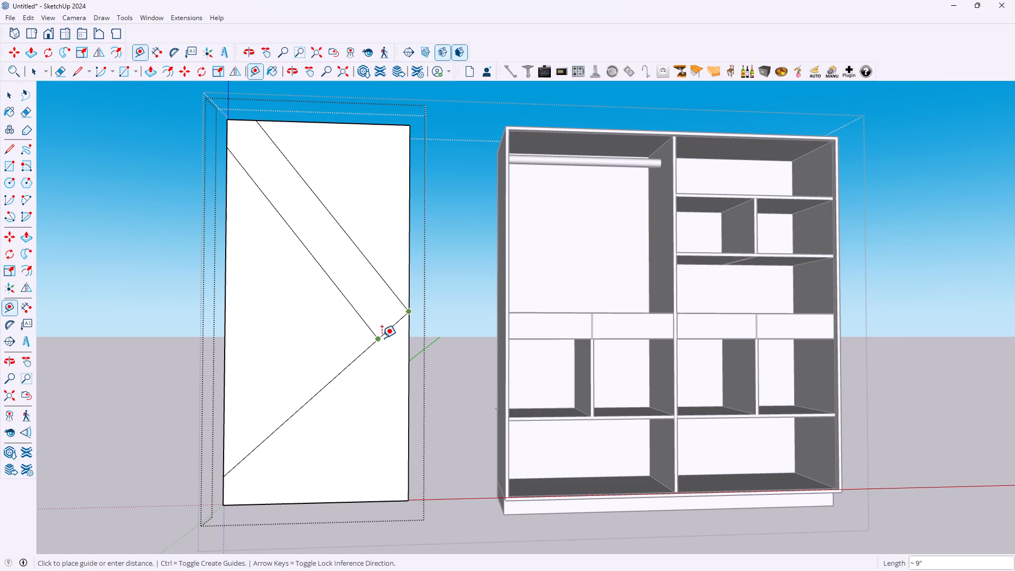
{"action": "key", "text": "space"}
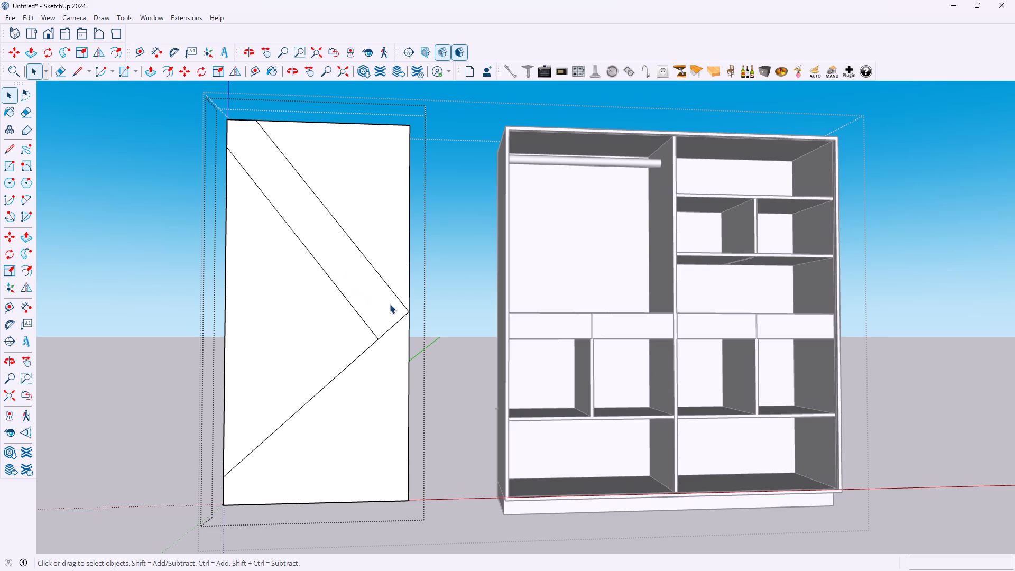
Draw a short horizontal line inward from the diagonals' meeting point on the door's right edge, ending above the inner junction.
{"action": "key", "text": "l"}
{"action": "left_click", "coordinate": [409, 313]}
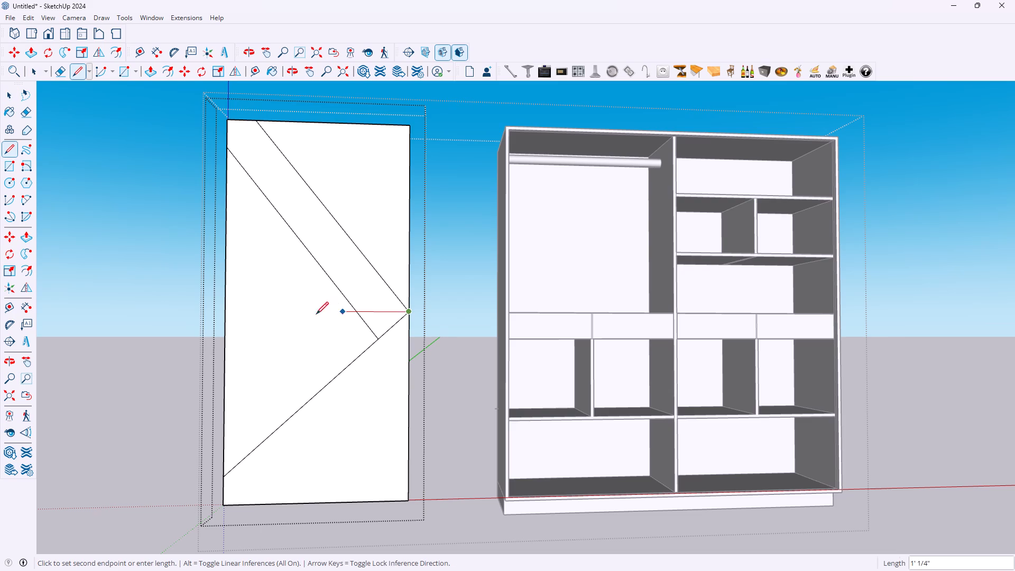
{"action": "left_click", "coordinate": [374, 306]}
{"action": "key", "text": "space"}
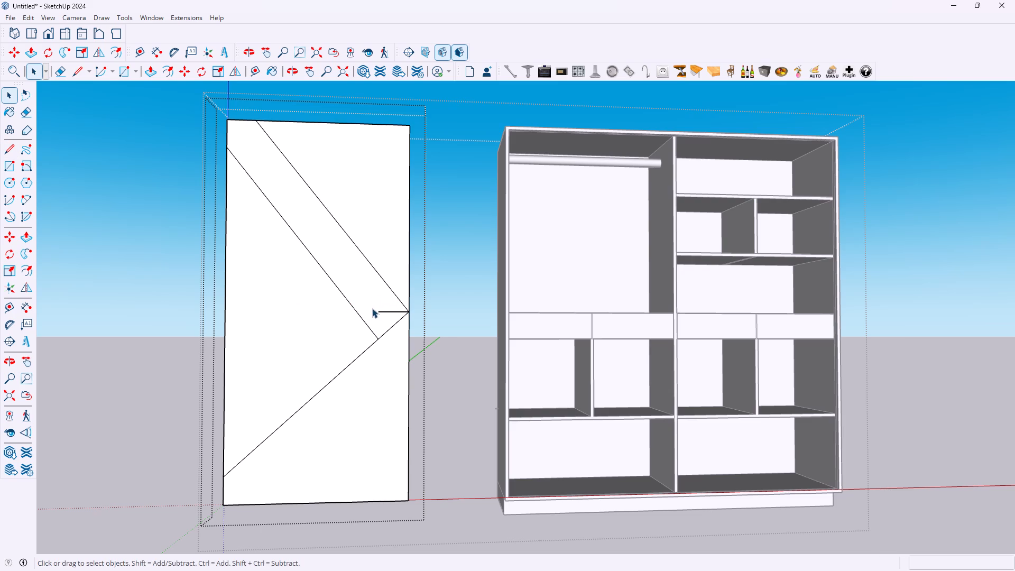
Place a horizontal guide 1' 2" below the short horizontal line.
{"action": "key", "text": "t"}
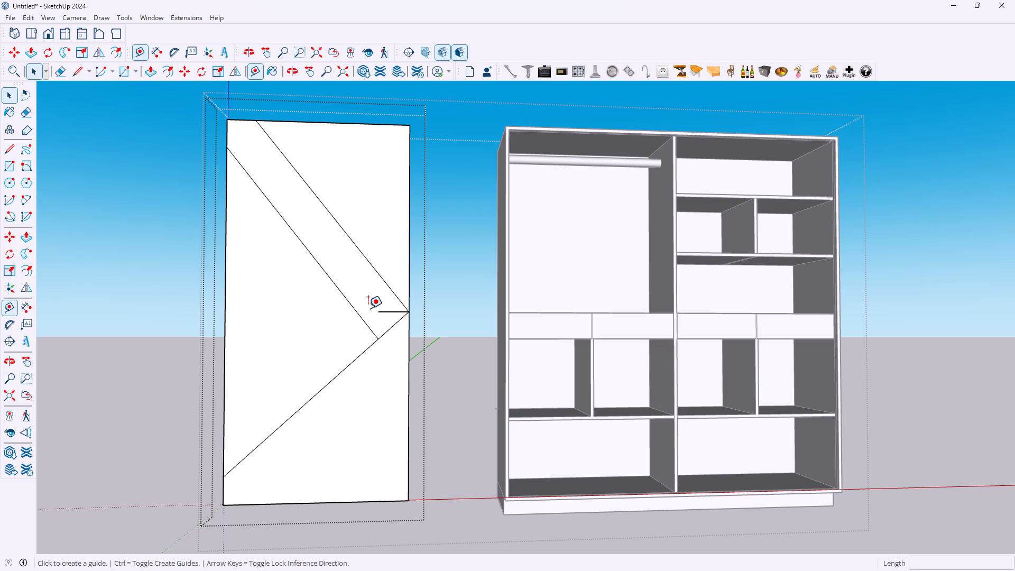
{"action": "left_click", "coordinate": [387, 311]}
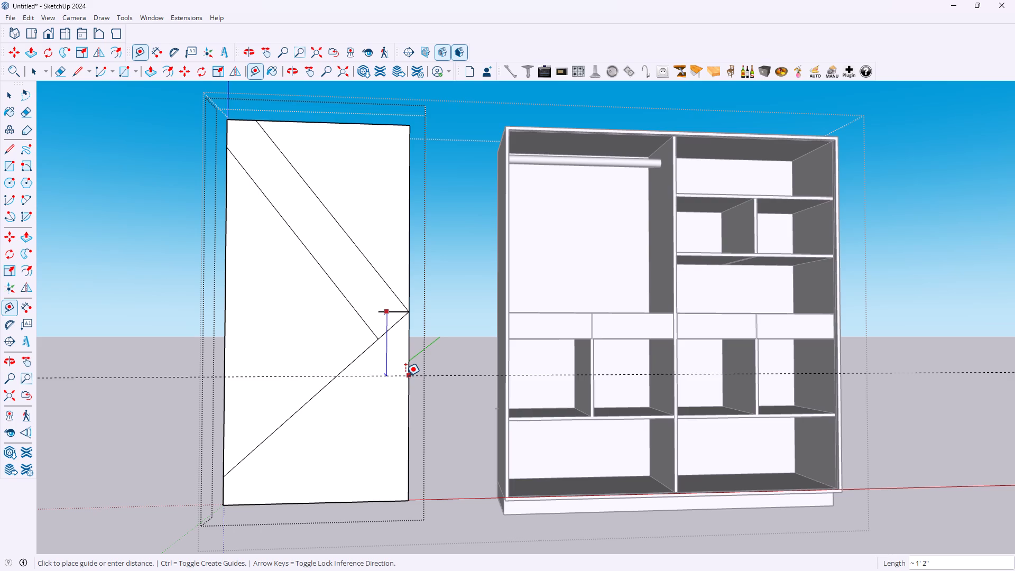
{"action": "scroll", "coordinate": [405, 376], "scroll_direction": "up", "scroll_amount": 3}
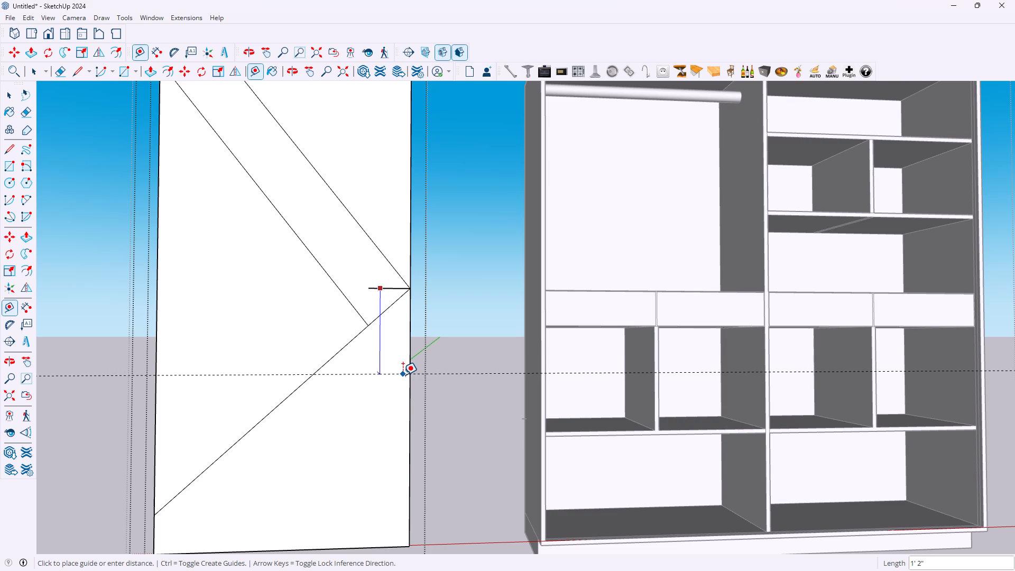
{"action": "left_click", "coordinate": [403, 375]}
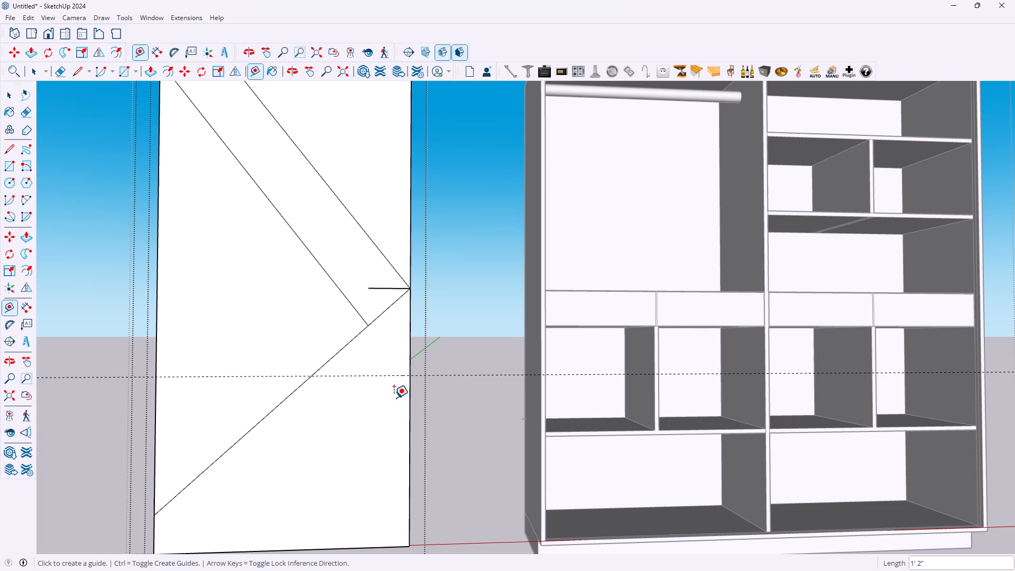
Use a trial dimension from the lower diagonal's left end to find the point 8 1/2" away on the door's bottom edge.
{"action": "scroll", "coordinate": [333, 405], "scroll_direction": "down", "scroll_amount": 5}
{"action": "scroll", "coordinate": [260, 519], "scroll_direction": "up", "scroll_amount": 7}
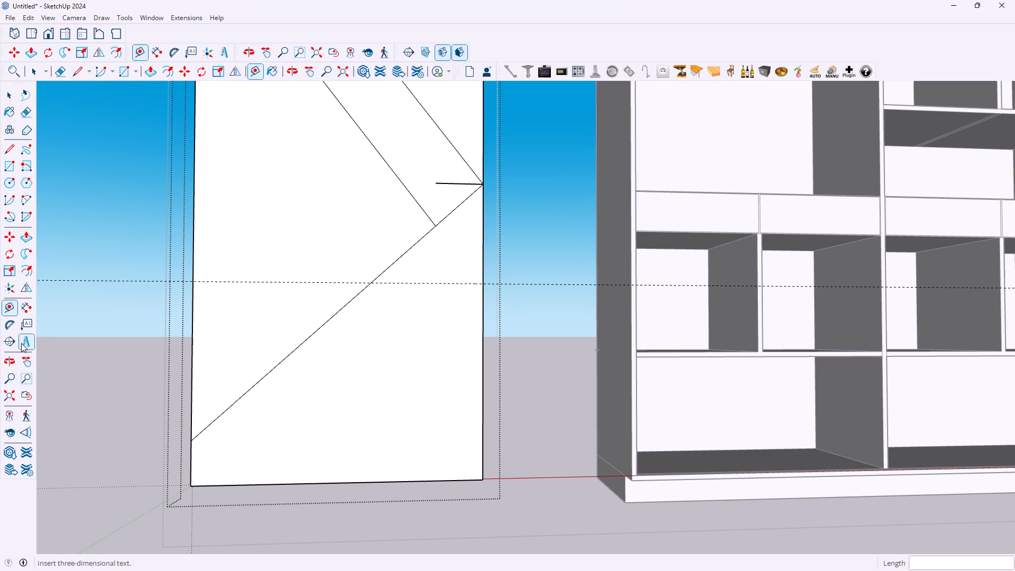
{"action": "left_click", "coordinate": [25, 309]}
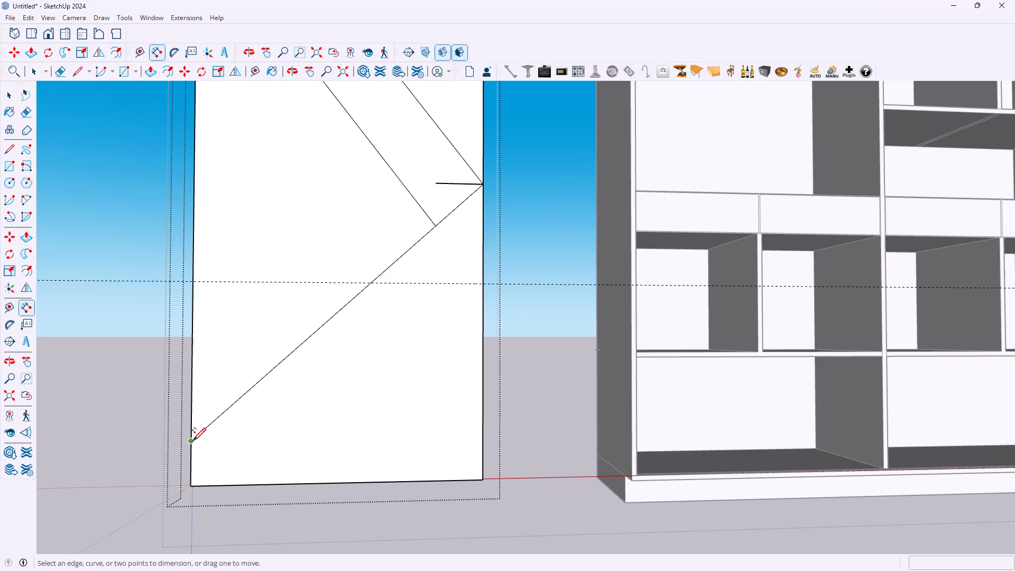
{"action": "left_click", "coordinate": [189, 440]}
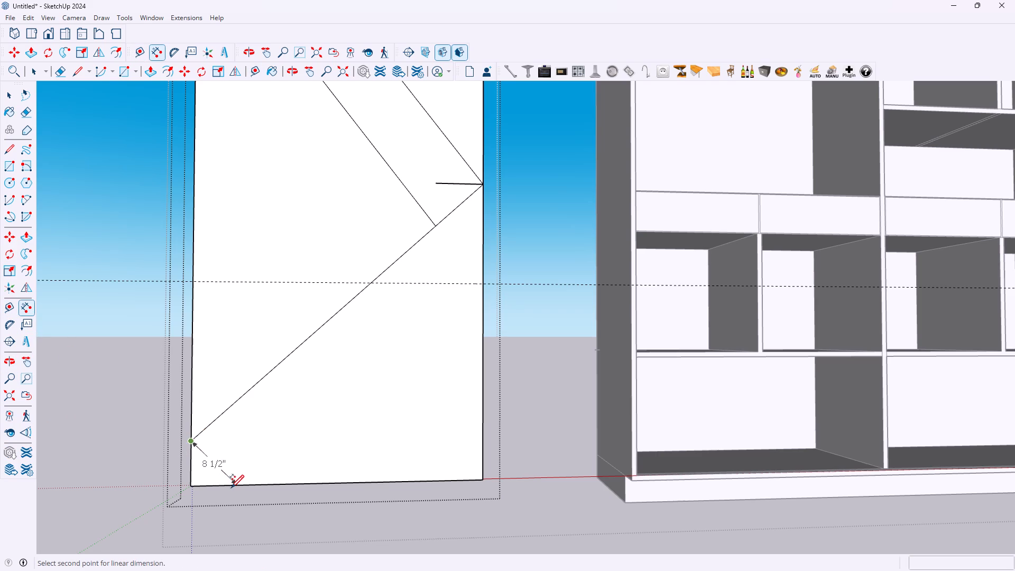
{"action": "left_click", "coordinate": [231, 487]}
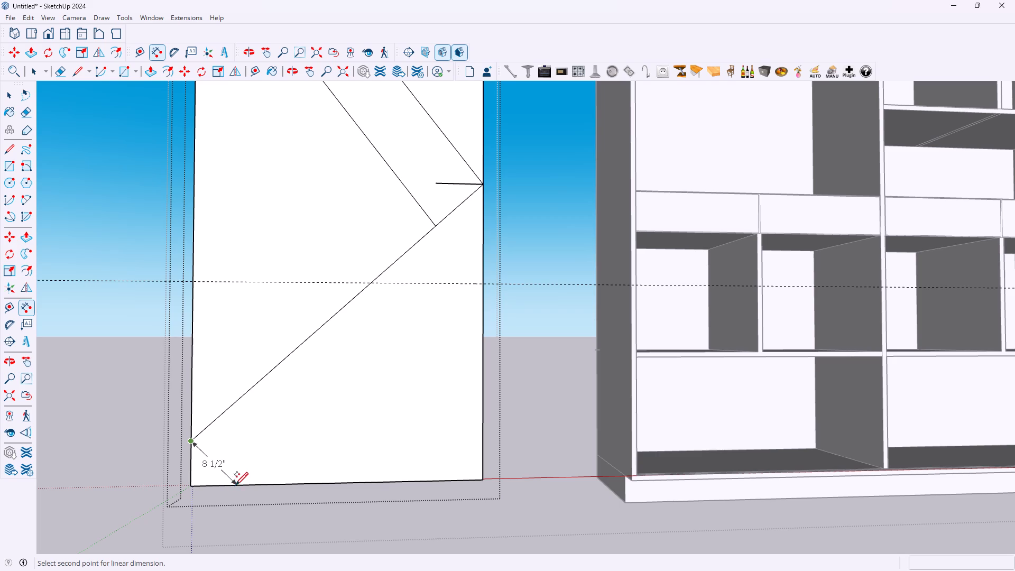
{"action": "left_click", "coordinate": [237, 485]}
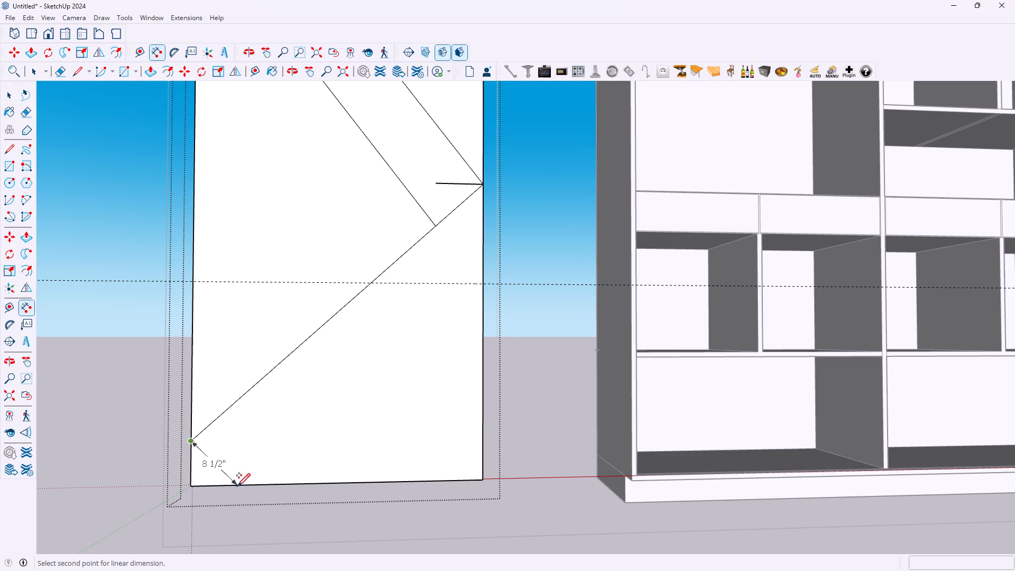
{"action": "left_click", "coordinate": [238, 484]}
{"action": "key", "text": "space"}
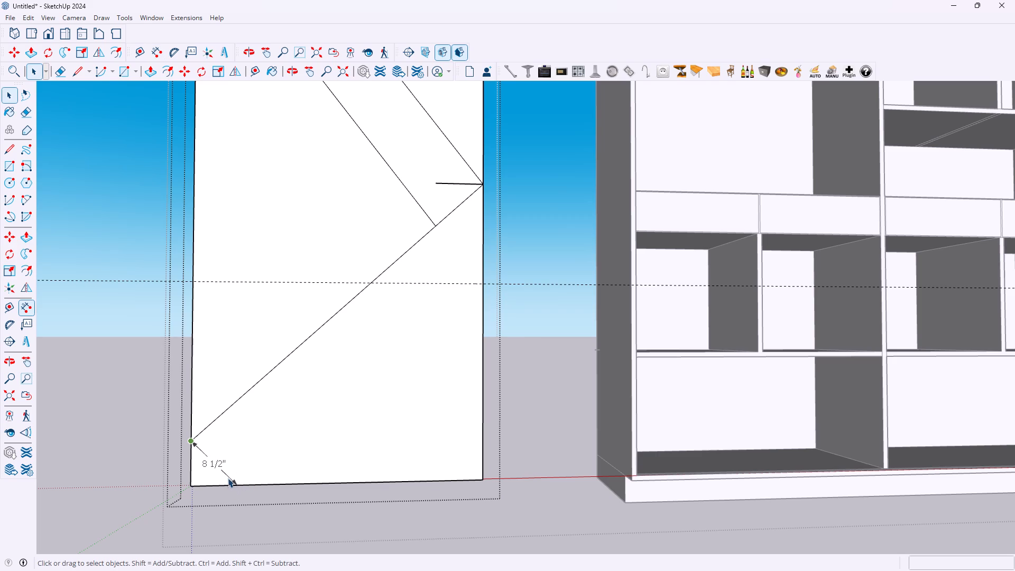
Place a vertical guide 6" in from the door's left edge.
{"action": "key", "text": "t"}
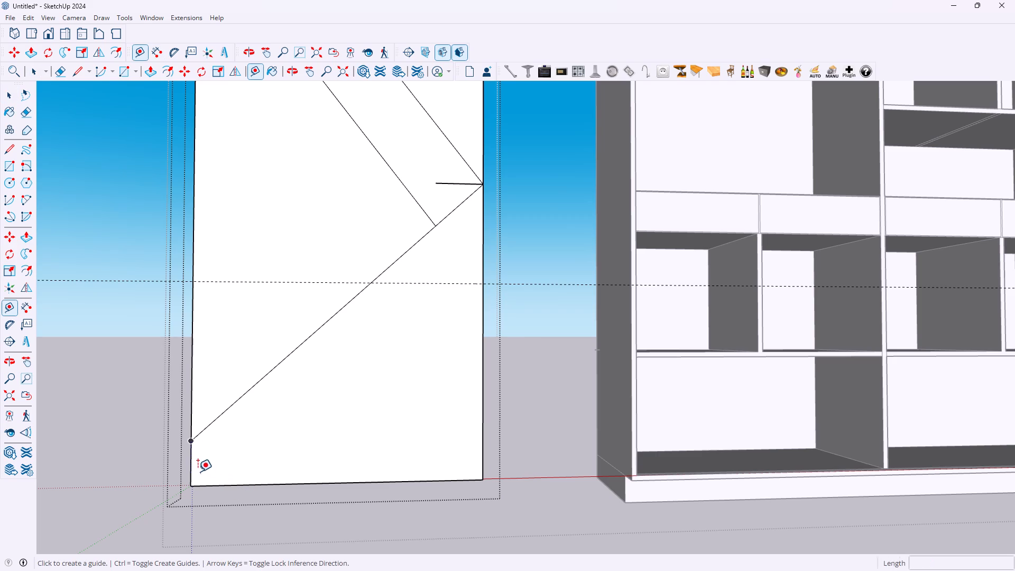
{"action": "left_click", "coordinate": [188, 467]}
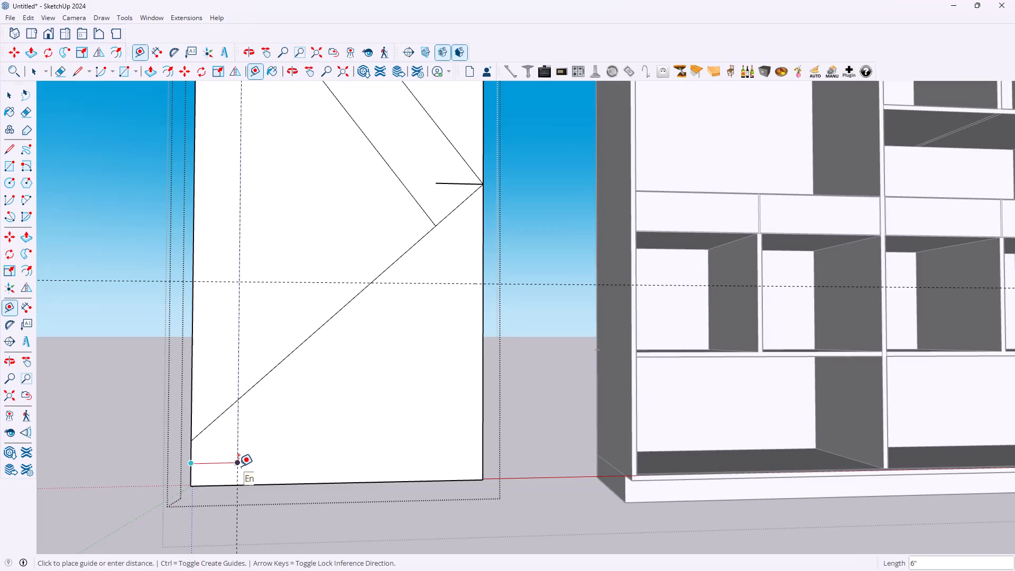
{"action": "key", "text": "6"}
{"action": "key", "text": "Return"}
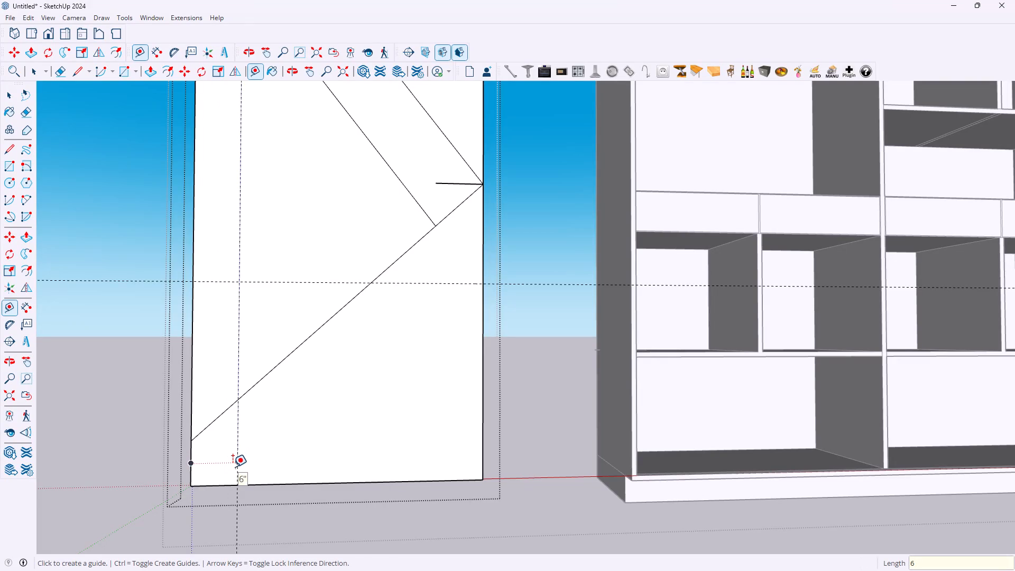
Draw a diagonal line about 3' 9" long from the vertical guide's crossing with the door's bottom edge up to its right edge.
{"action": "key", "text": "l"}
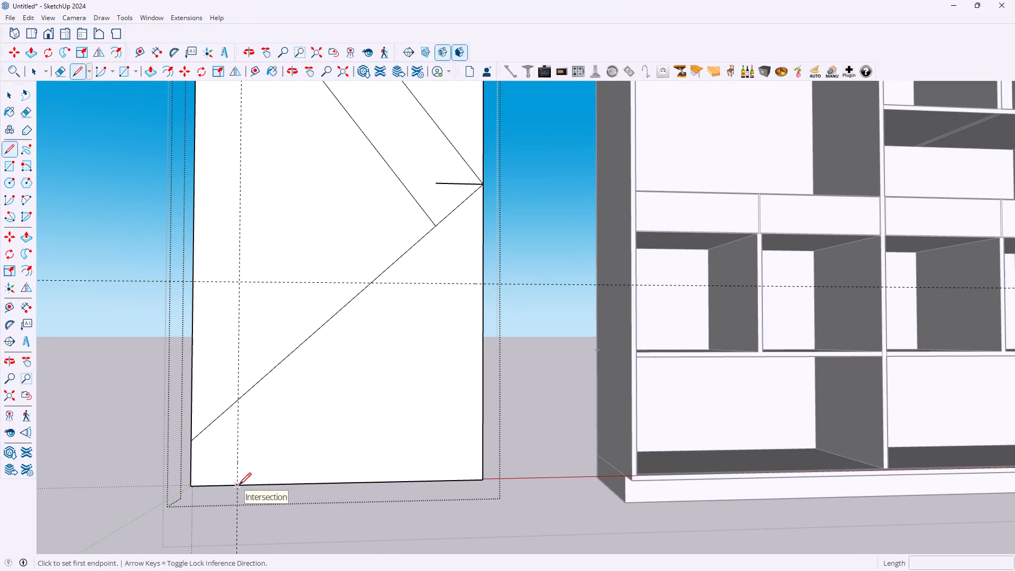
{"action": "left_click", "coordinate": [239, 485]}
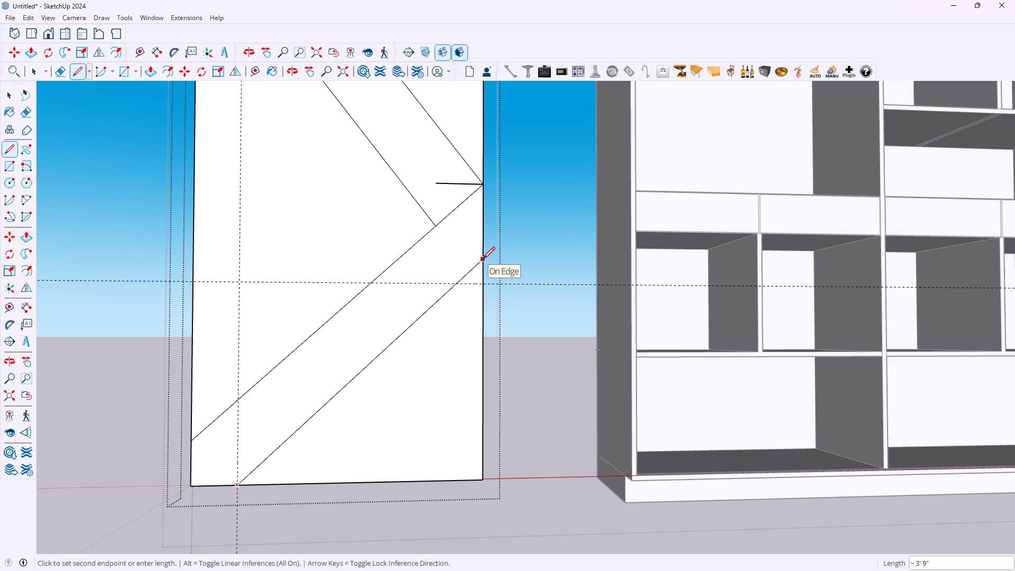
{"action": "left_click", "coordinate": [483, 259]}
Measure down the door's right edge from the diagonals' meeting point towards the new lower diagonal's upper end.
{"action": "scroll", "coordinate": [479, 260], "scroll_direction": "down", "scroll_amount": 2}
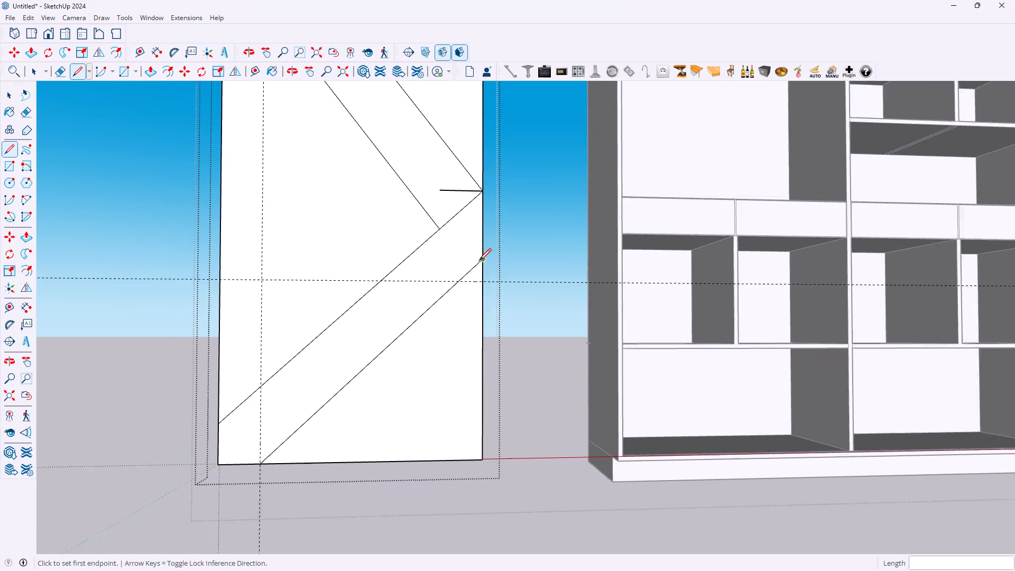
{"action": "scroll", "coordinate": [479, 261], "scroll_direction": "down", "scroll_amount": 7}
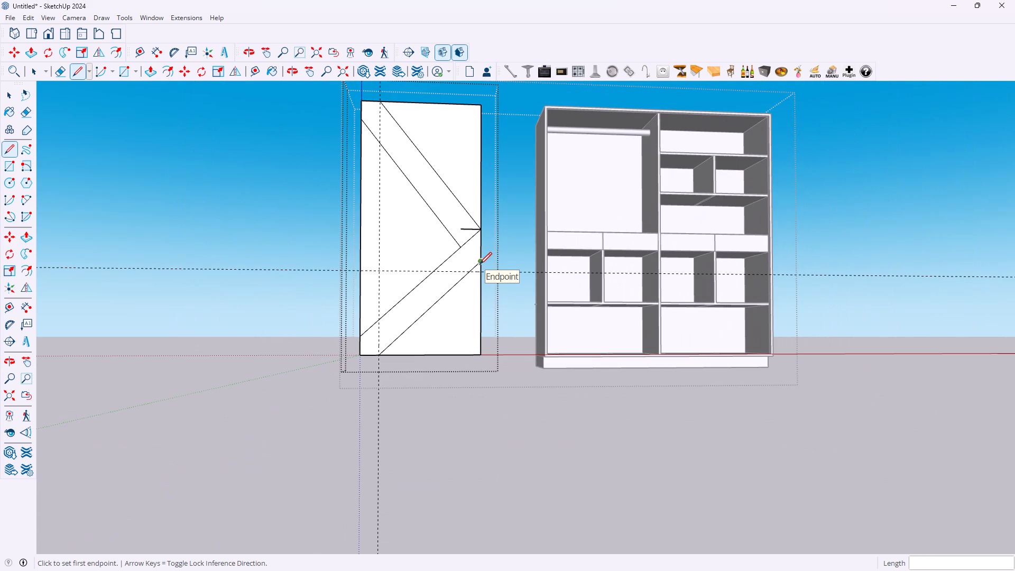
{"action": "scroll", "coordinate": [480, 266], "scroll_direction": "up", "scroll_amount": 8}
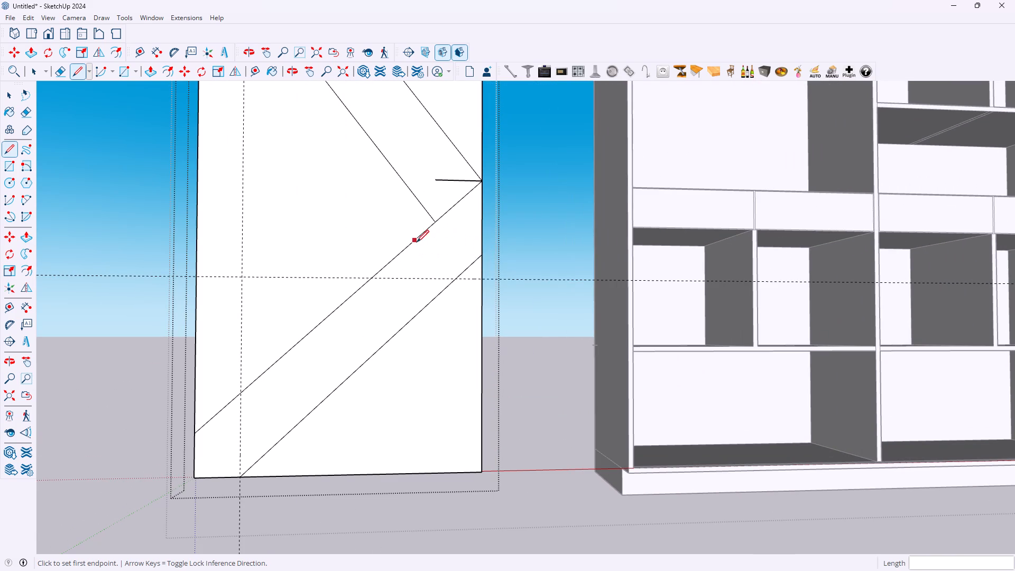
{"action": "key", "text": "t"}
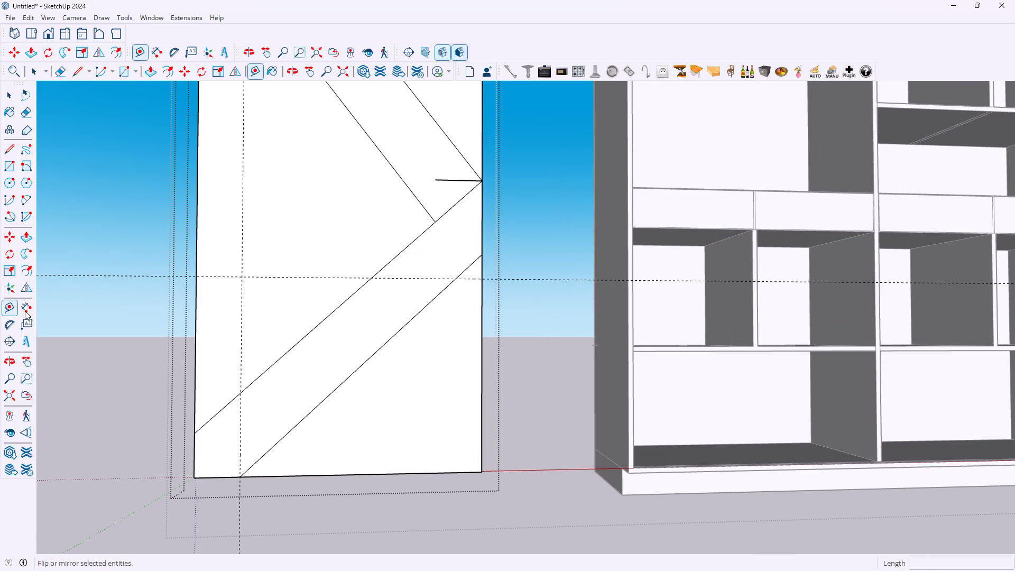
{"action": "left_click", "coordinate": [22, 311]}
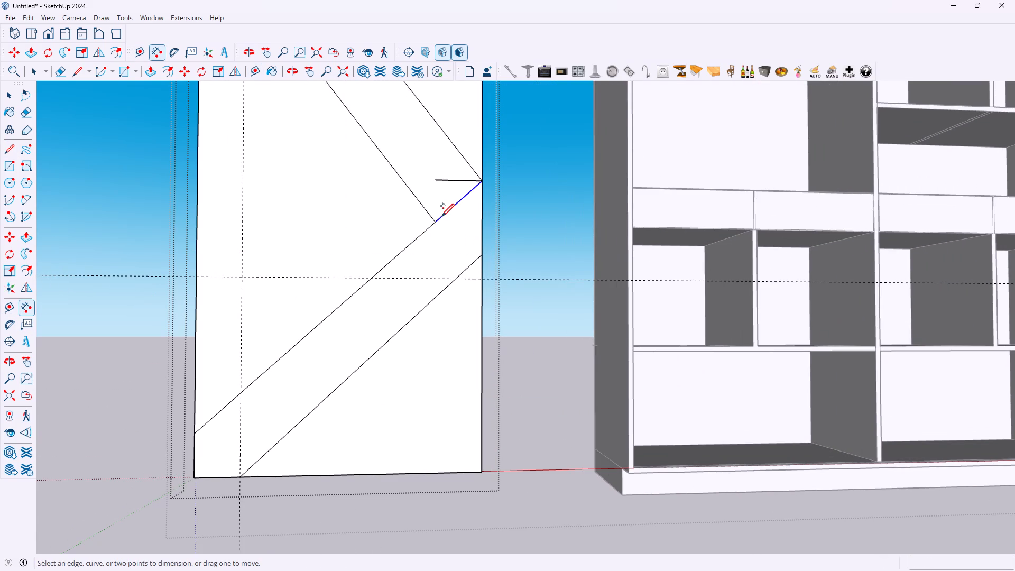
{"action": "left_click", "coordinate": [481, 180]}
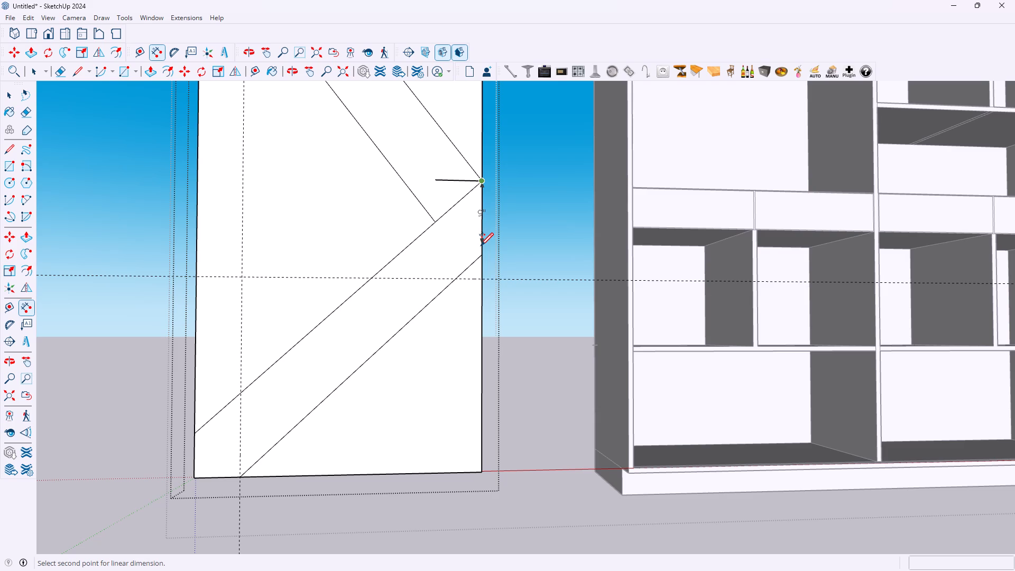
{"action": "left_click", "coordinate": [481, 245]}
{"action": "key", "text": "space"}
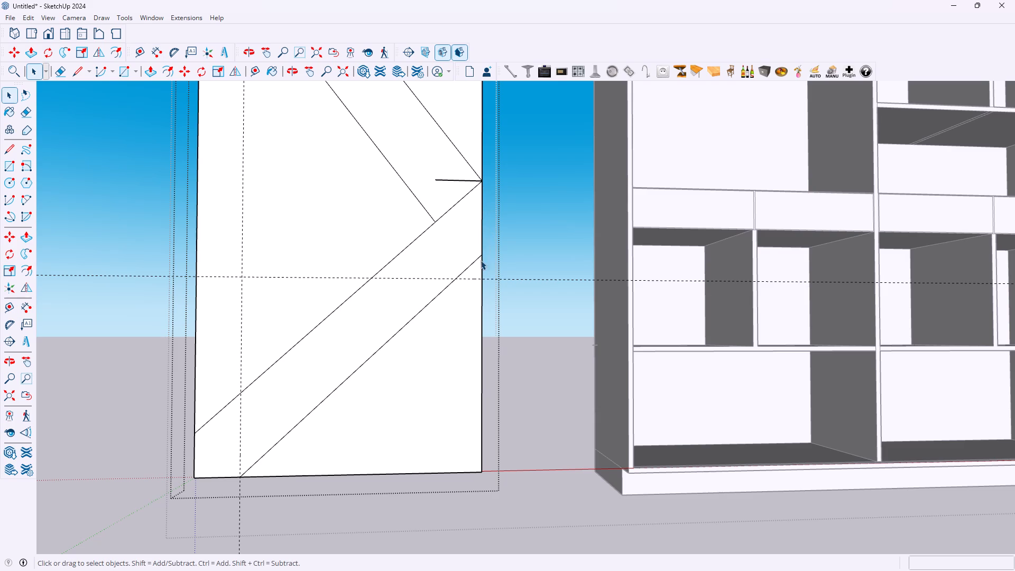
Delete the horizontal guide placed 1' 2" below the short horizontal line.
{"action": "left_click", "coordinate": [491, 278]}
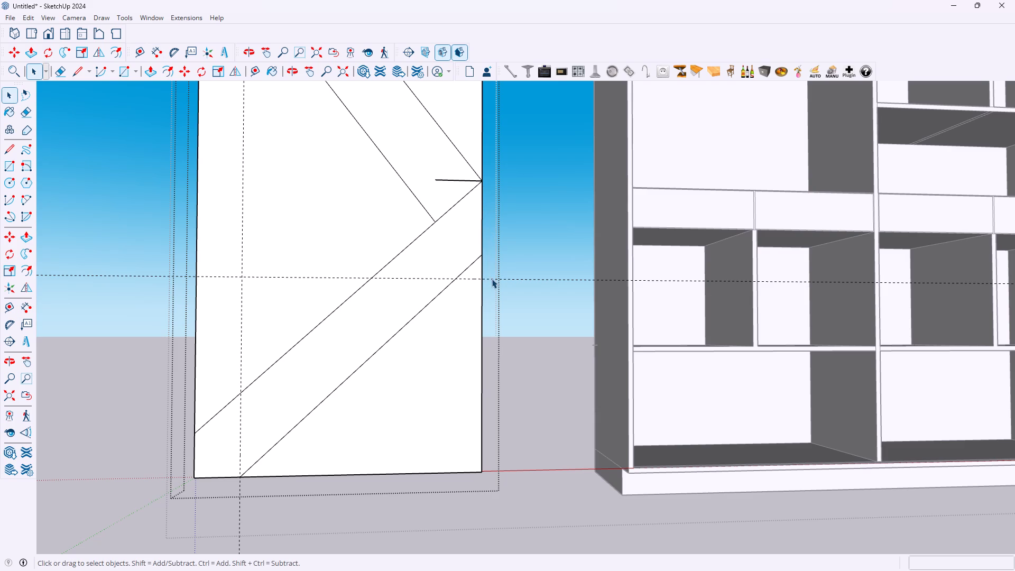
{"action": "left_click", "coordinate": [492, 279]}
{"action": "key", "text": "Delete"}
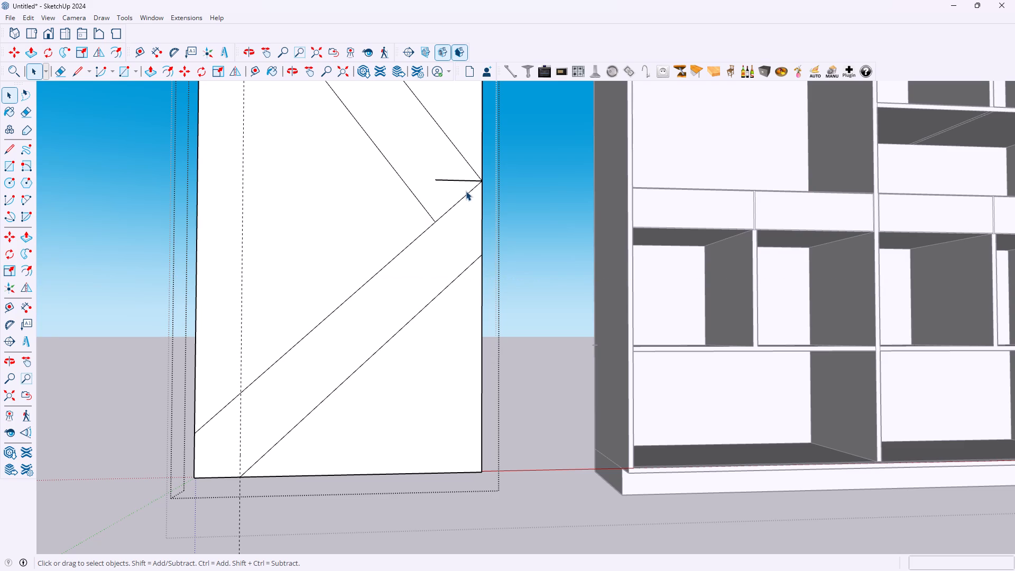
Place a horizontal guide 9" below the short horizontal line on the door.
{"action": "key", "text": "t"}
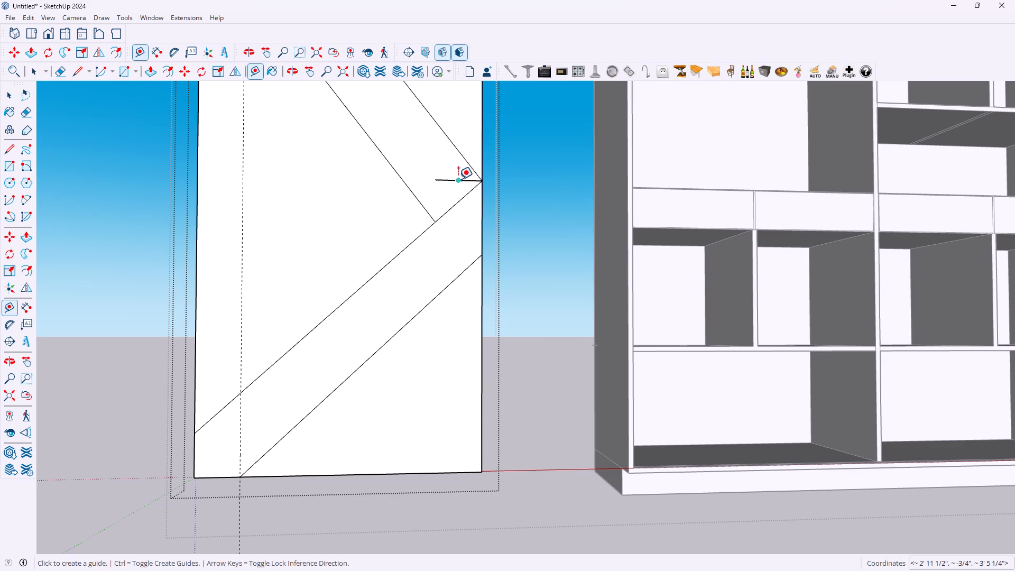
{"action": "left_click", "coordinate": [458, 179]}
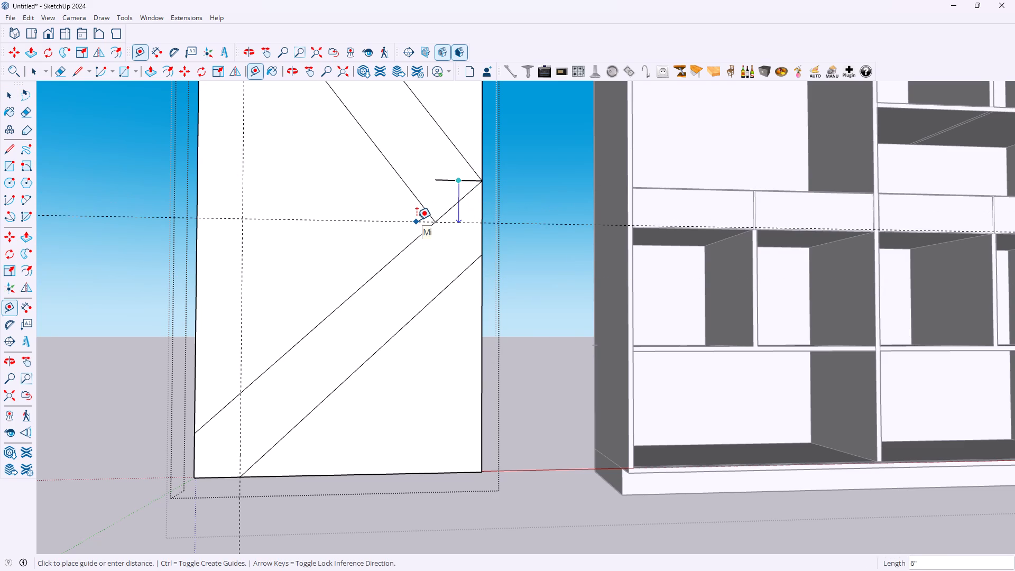
{"action": "key", "text": "9"}
{"action": "key", "text": "Return"}
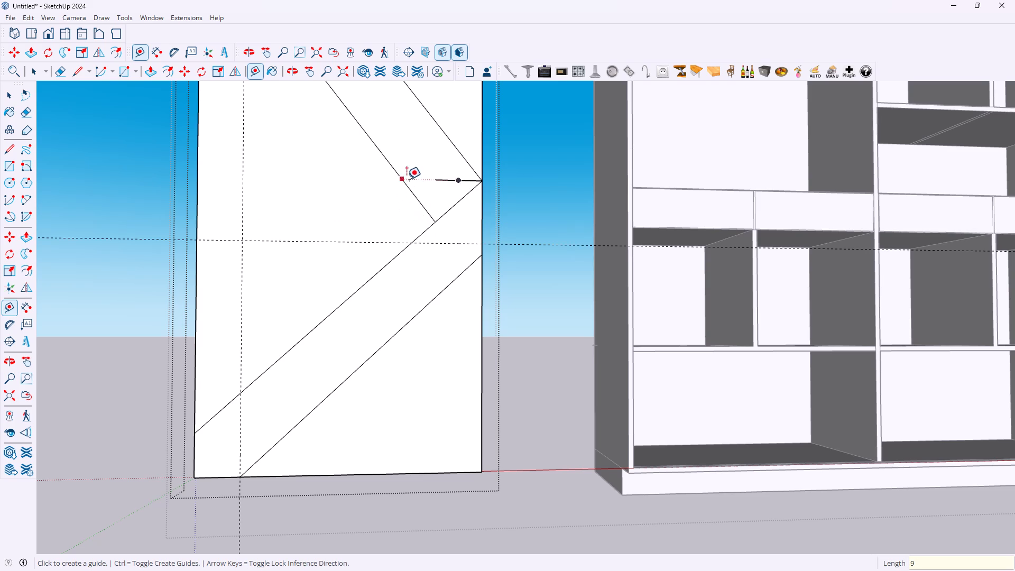
Measure the lower band's width from the inner diagonals' junction across to the new lower diagonal, and compare it with the upper band.
{"action": "left_click", "coordinate": [23, 308]}
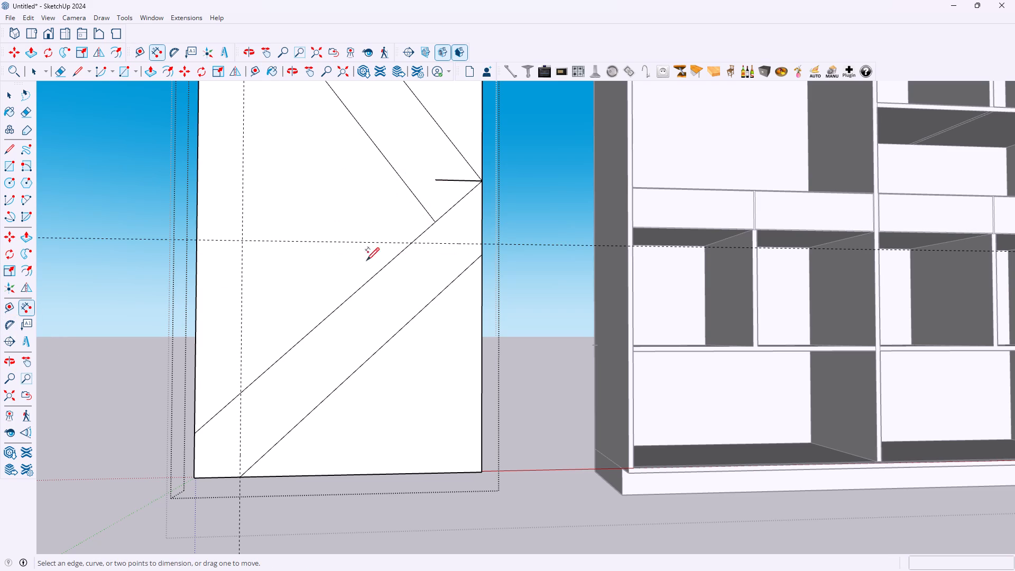
{"action": "left_click", "coordinate": [435, 222]}
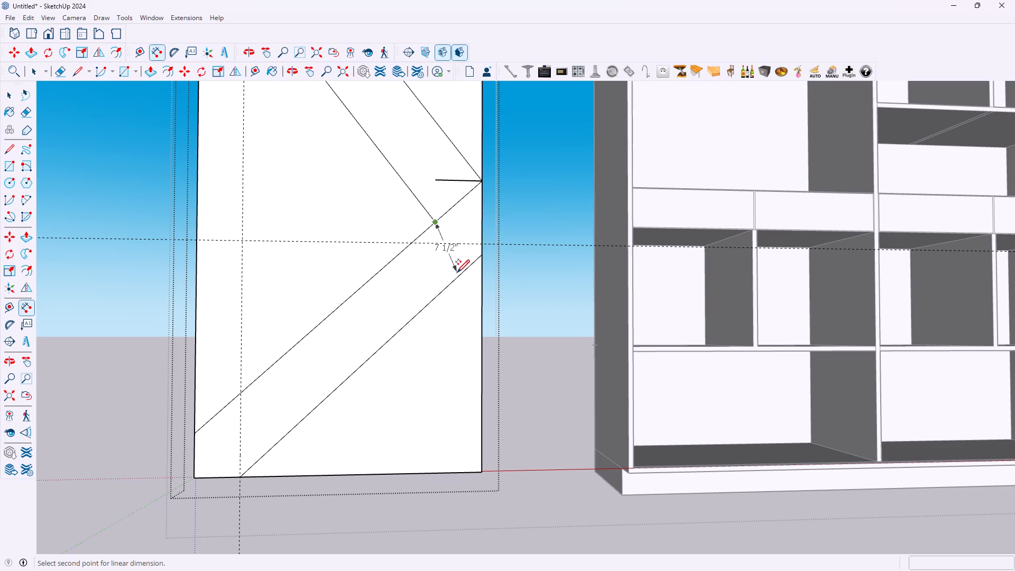
{"action": "scroll", "coordinate": [448, 275], "scroll_direction": "up", "scroll_amount": 2}
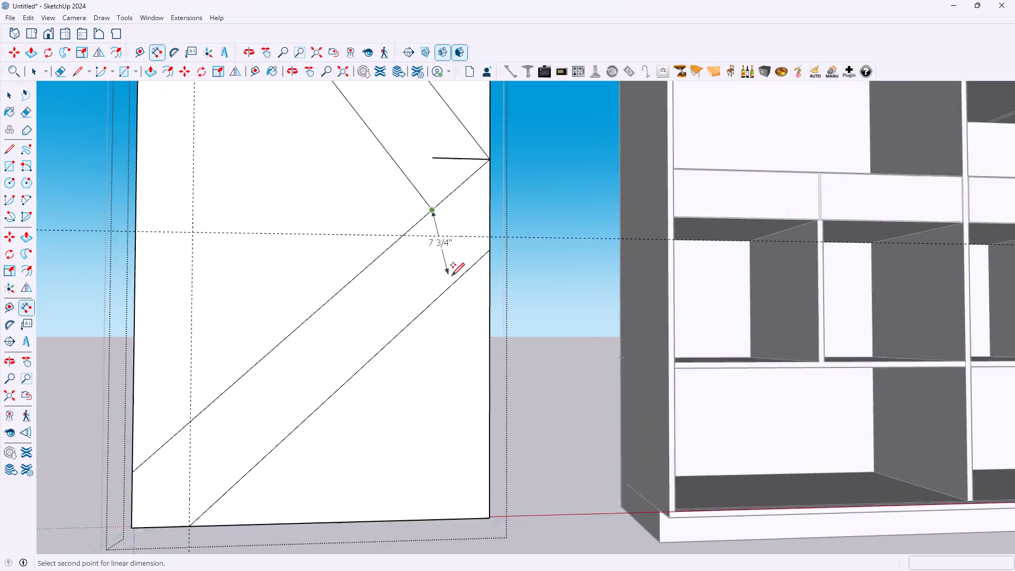
{"action": "scroll", "coordinate": [451, 275], "scroll_direction": "up", "scroll_amount": 11}
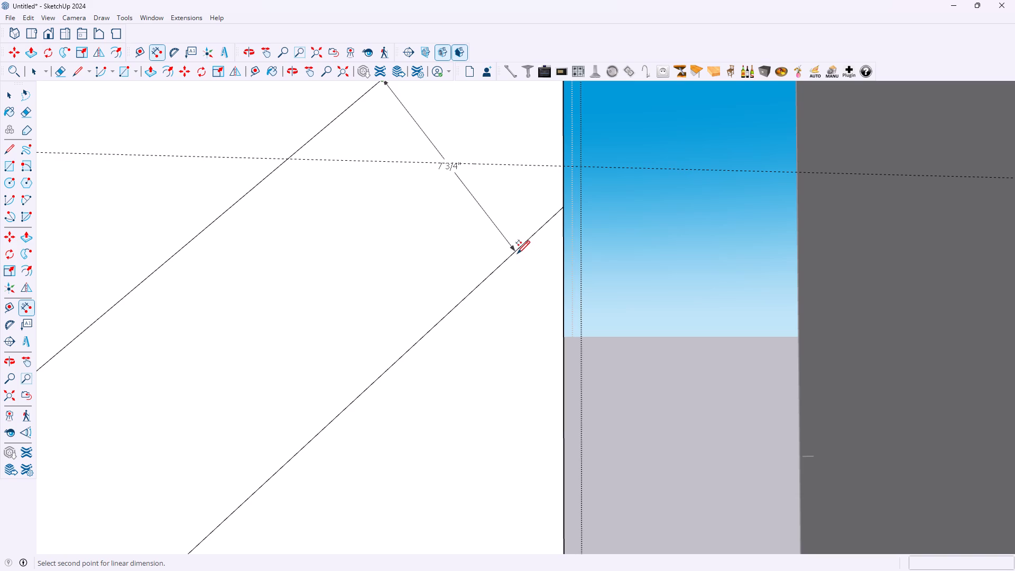
{"action": "scroll", "coordinate": [516, 252], "scroll_direction": "down", "scroll_amount": 6}
{"action": "scroll", "coordinate": [514, 244], "scroll_direction": "up", "scroll_amount": 2}
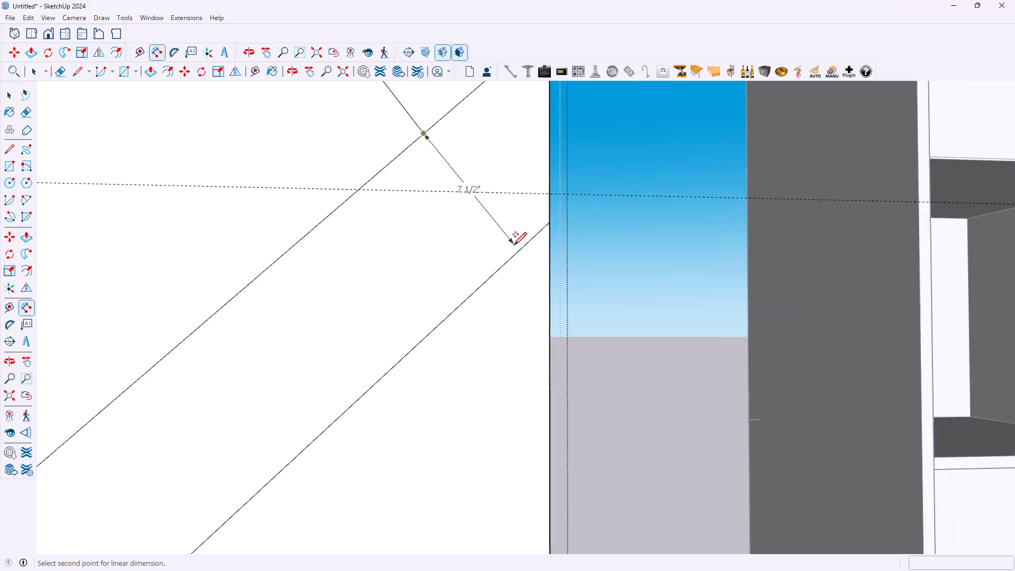
{"action": "scroll", "coordinate": [514, 244], "scroll_direction": "up", "scroll_amount": 3}
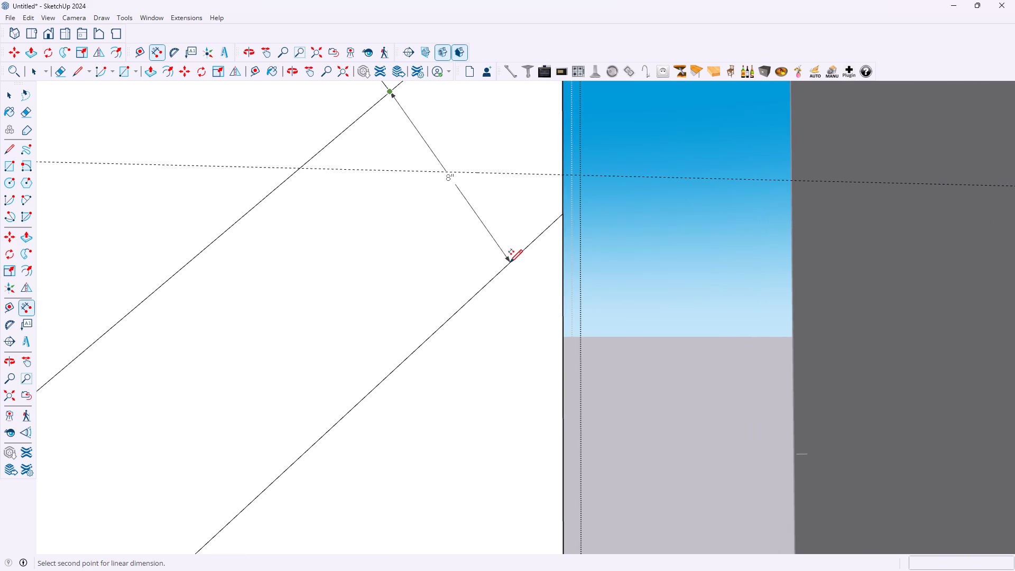
{"action": "scroll", "coordinate": [510, 262], "scroll_direction": "down", "scroll_amount": 10}
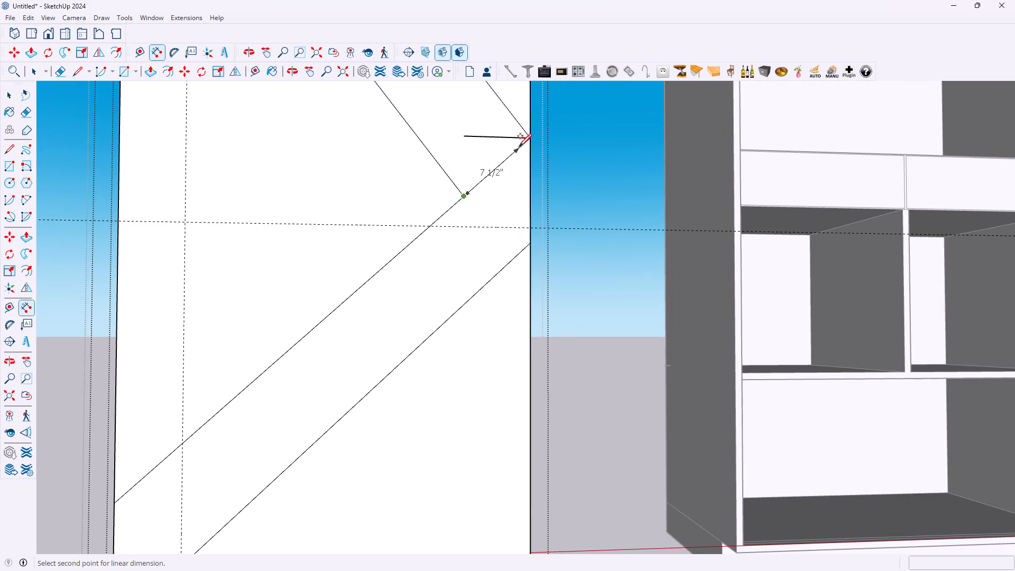
{"action": "scroll", "coordinate": [529, 139], "scroll_direction": "up", "scroll_amount": 10}
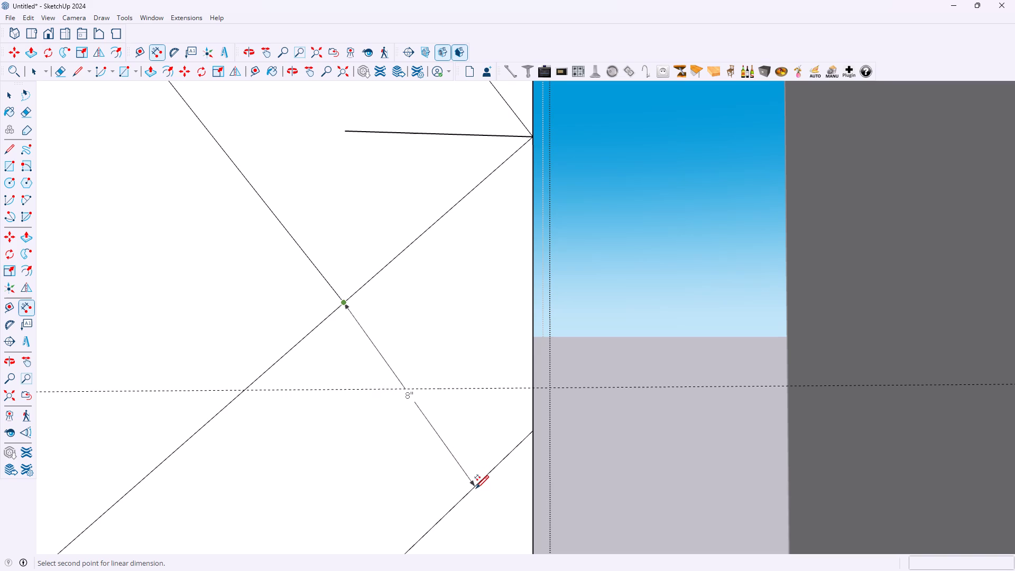
{"action": "scroll", "coordinate": [476, 487], "scroll_direction": "down", "scroll_amount": 18}
{"action": "scroll", "coordinate": [455, 436], "scroll_direction": "down", "scroll_amount": 6}
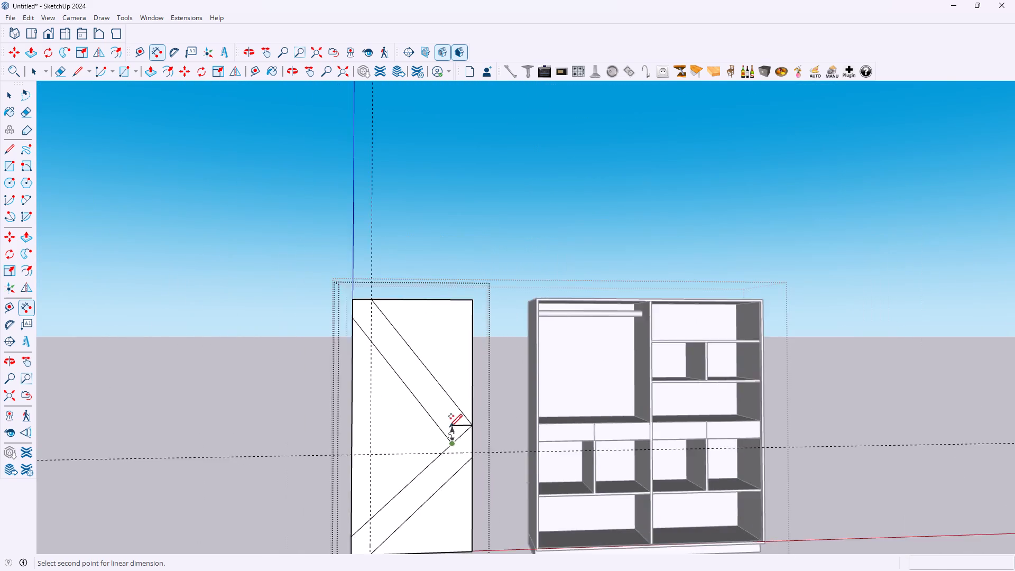
{"action": "scroll", "coordinate": [449, 426], "scroll_direction": "down", "scroll_amount": 6}
{"action": "scroll", "coordinate": [452, 457], "scroll_direction": "up", "scroll_amount": 10}
{"action": "scroll", "coordinate": [379, 375], "scroll_direction": "down", "scroll_amount": 2}
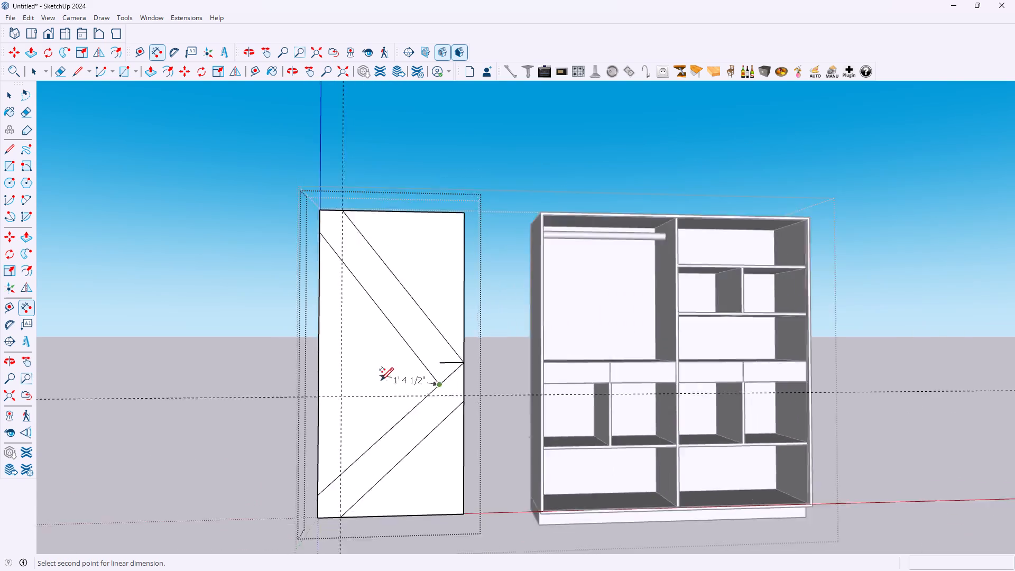
{"action": "scroll", "coordinate": [381, 380], "scroll_direction": "down", "scroll_amount": 9}
{"action": "scroll", "coordinate": [372, 463], "scroll_direction": "up", "scroll_amount": 4}
{"action": "key", "text": "space"}
Measure the lower band's width near its bottom end, from the vertical guide's crossing with its upper diagonal across to the lower diagonal.
{"action": "scroll", "coordinate": [363, 438], "scroll_direction": "up", "scroll_amount": 4}
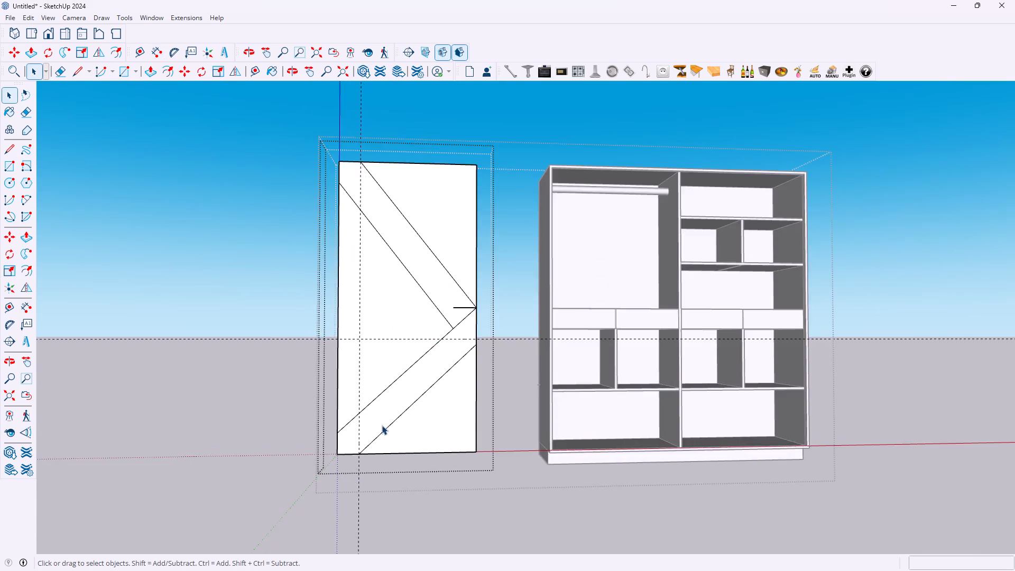
{"action": "scroll", "coordinate": [382, 425], "scroll_direction": "up", "scroll_amount": 13}
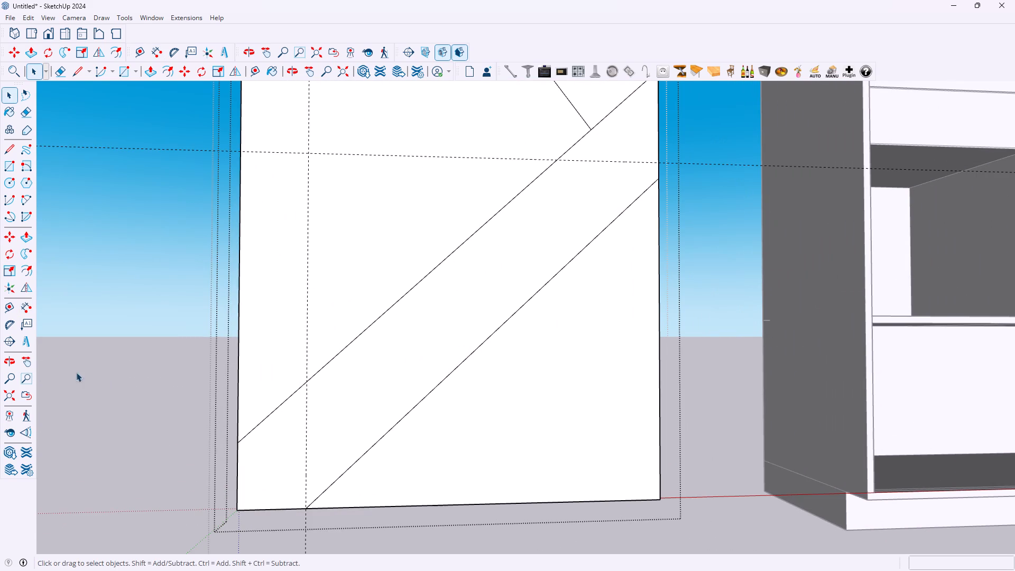
{"action": "left_click", "coordinate": [26, 311]}
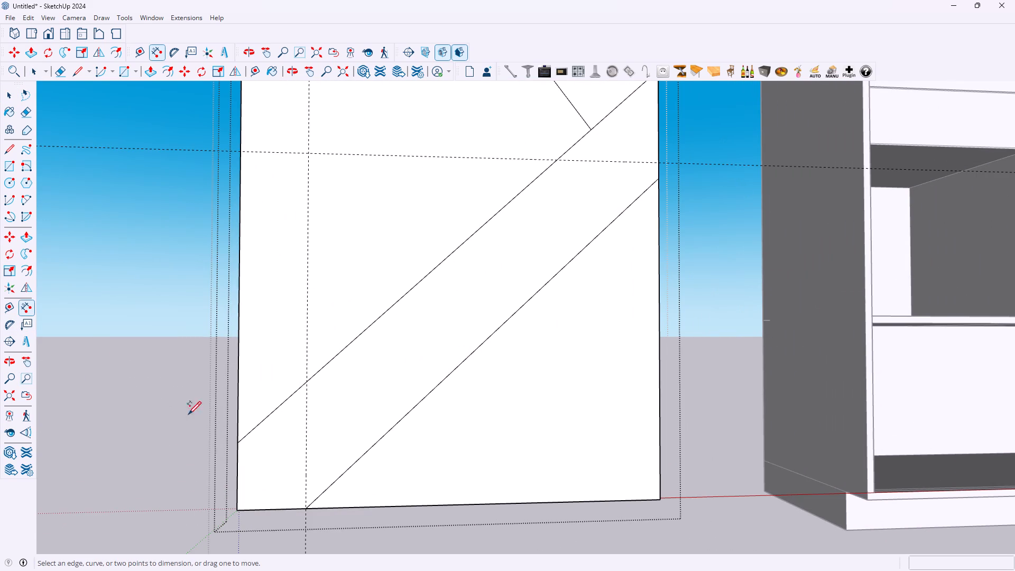
{"action": "left_click", "coordinate": [308, 380]}
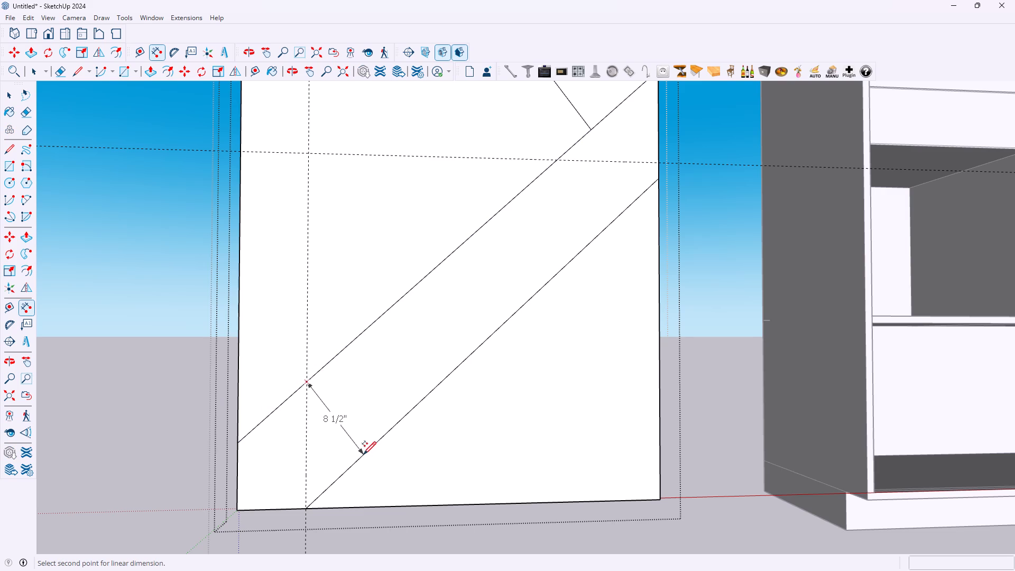
{"action": "key", "text": "Escape"}
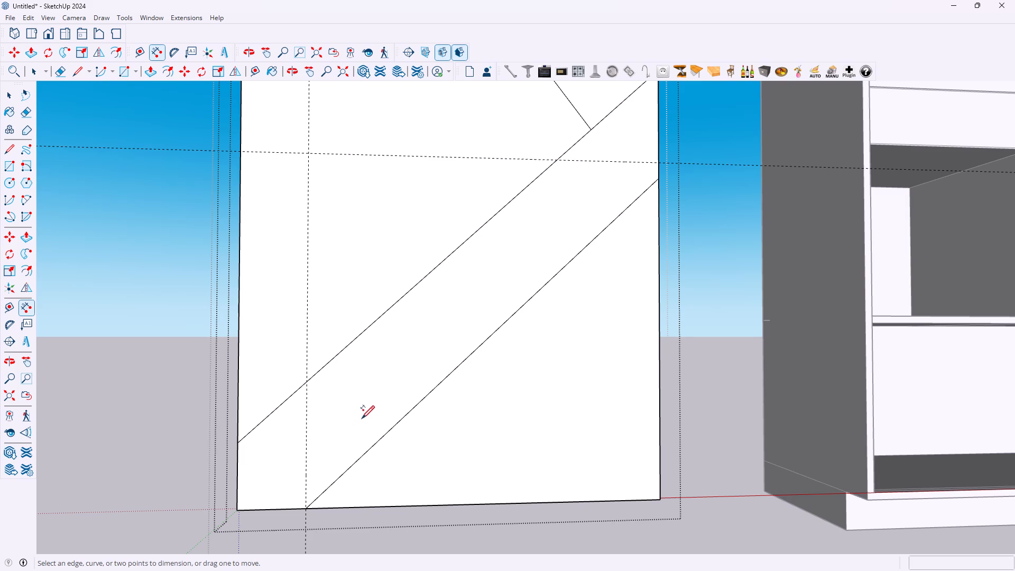
Delete the lower diagonal of the door's lower band.
{"action": "key", "text": "space"}
{"action": "left_click", "coordinate": [412, 407]}
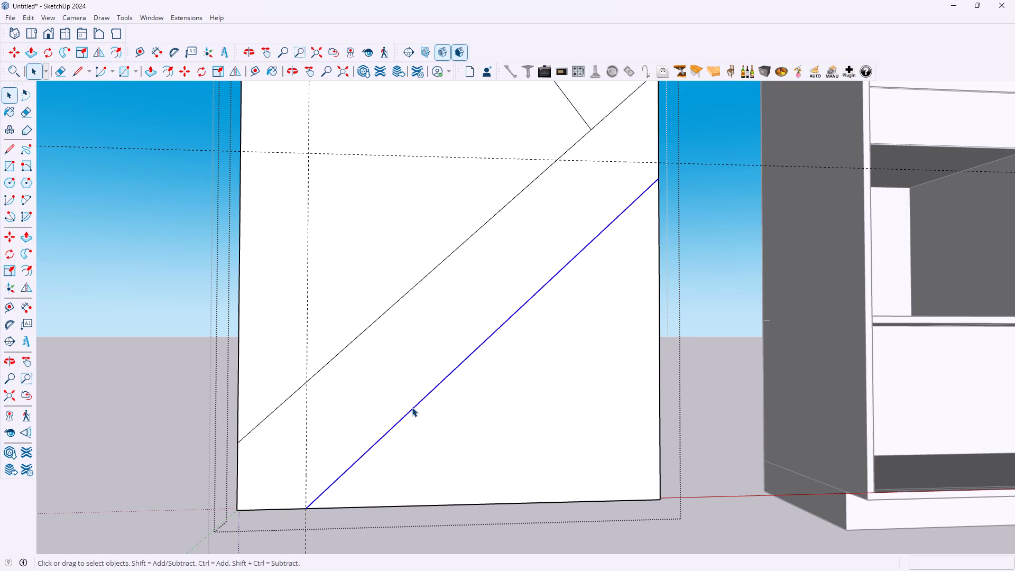
{"action": "key", "text": "Delete"}
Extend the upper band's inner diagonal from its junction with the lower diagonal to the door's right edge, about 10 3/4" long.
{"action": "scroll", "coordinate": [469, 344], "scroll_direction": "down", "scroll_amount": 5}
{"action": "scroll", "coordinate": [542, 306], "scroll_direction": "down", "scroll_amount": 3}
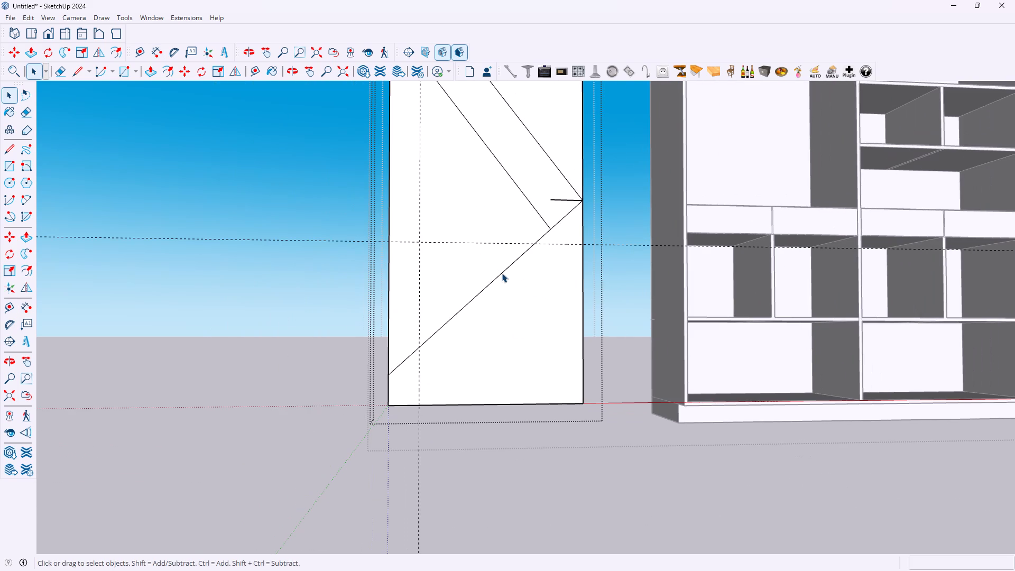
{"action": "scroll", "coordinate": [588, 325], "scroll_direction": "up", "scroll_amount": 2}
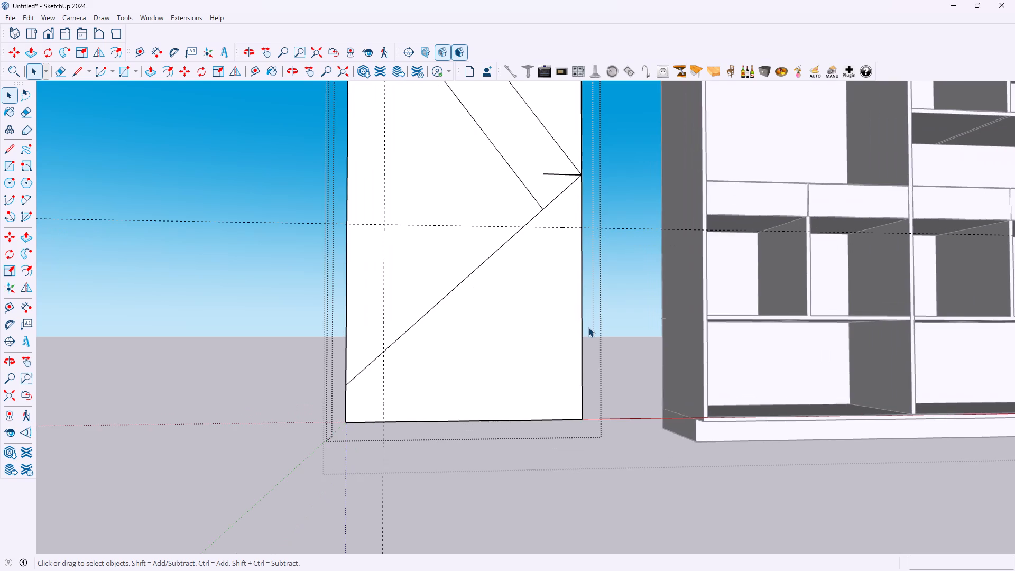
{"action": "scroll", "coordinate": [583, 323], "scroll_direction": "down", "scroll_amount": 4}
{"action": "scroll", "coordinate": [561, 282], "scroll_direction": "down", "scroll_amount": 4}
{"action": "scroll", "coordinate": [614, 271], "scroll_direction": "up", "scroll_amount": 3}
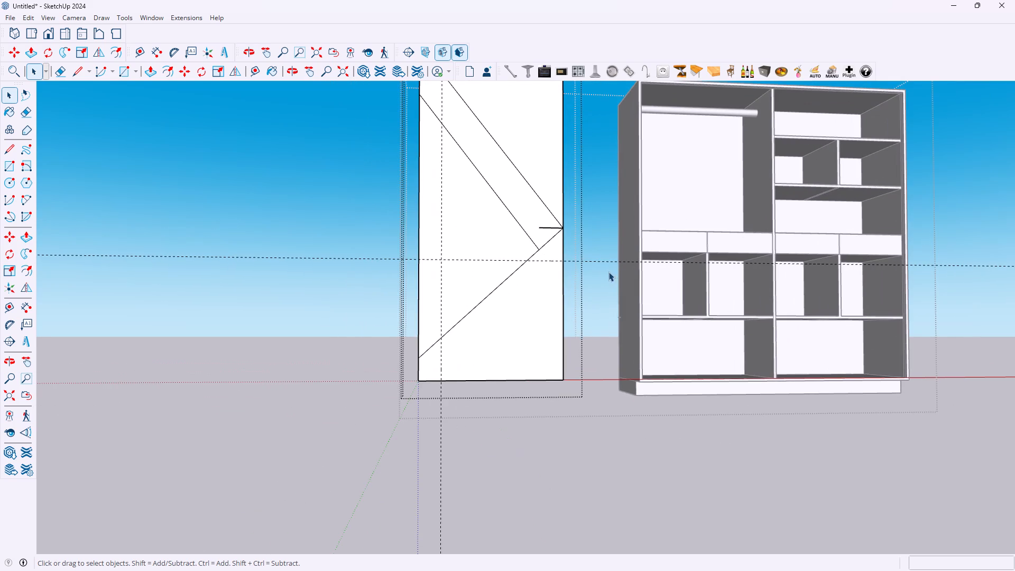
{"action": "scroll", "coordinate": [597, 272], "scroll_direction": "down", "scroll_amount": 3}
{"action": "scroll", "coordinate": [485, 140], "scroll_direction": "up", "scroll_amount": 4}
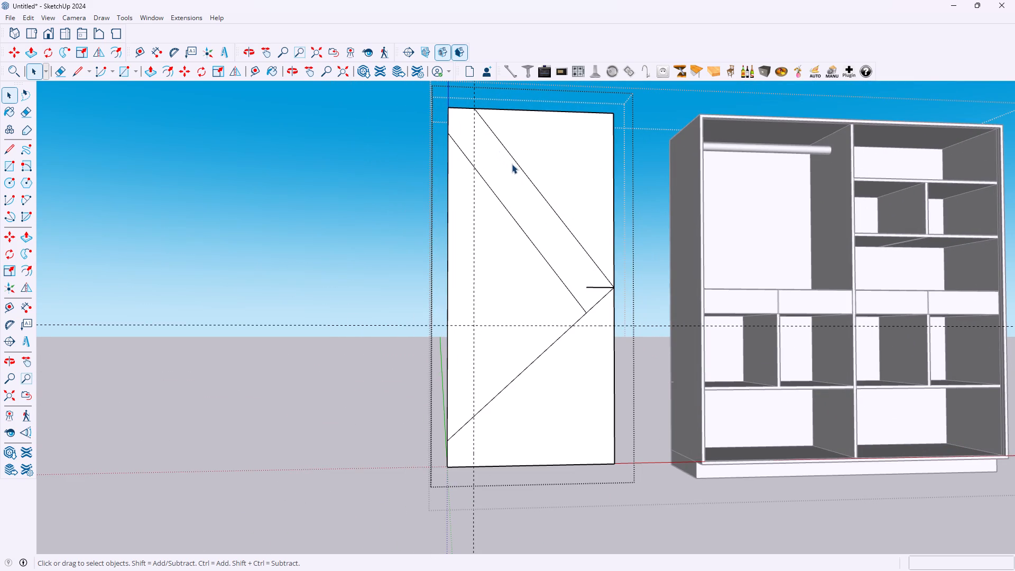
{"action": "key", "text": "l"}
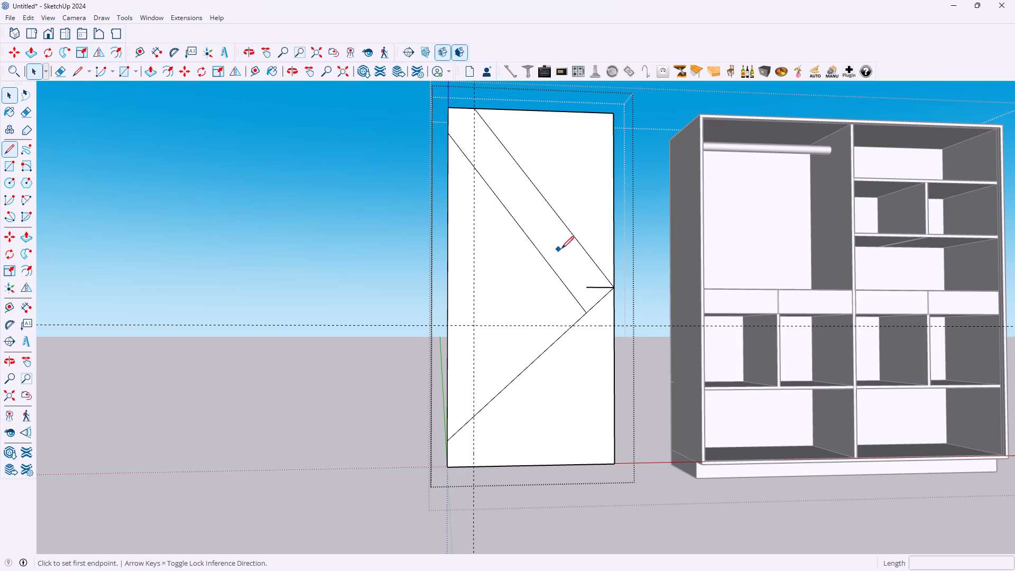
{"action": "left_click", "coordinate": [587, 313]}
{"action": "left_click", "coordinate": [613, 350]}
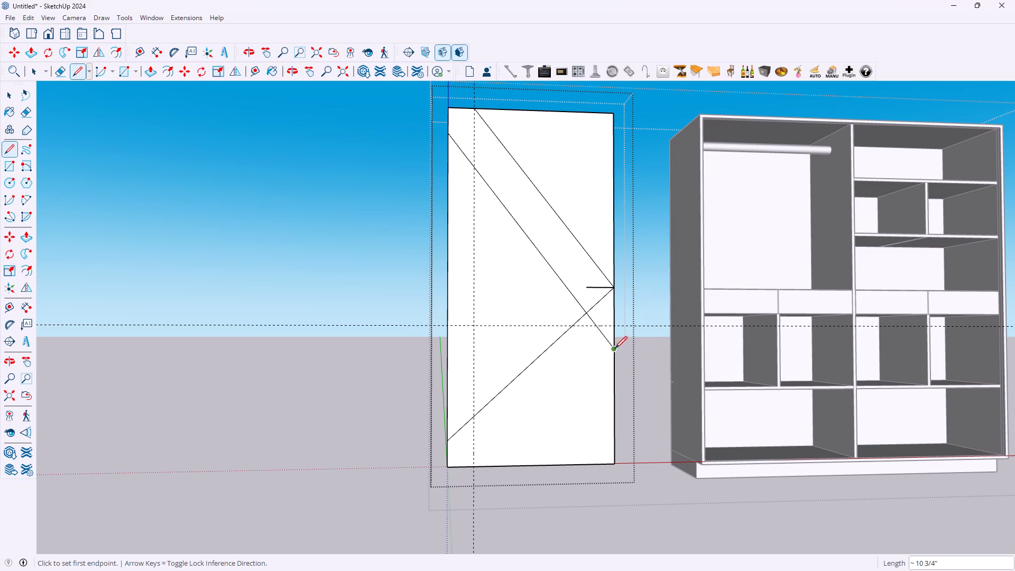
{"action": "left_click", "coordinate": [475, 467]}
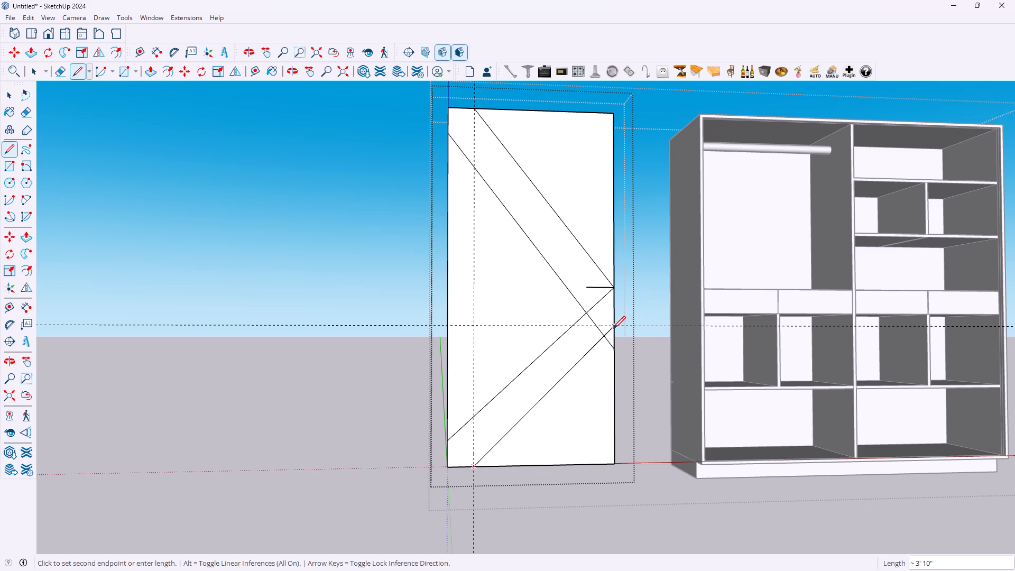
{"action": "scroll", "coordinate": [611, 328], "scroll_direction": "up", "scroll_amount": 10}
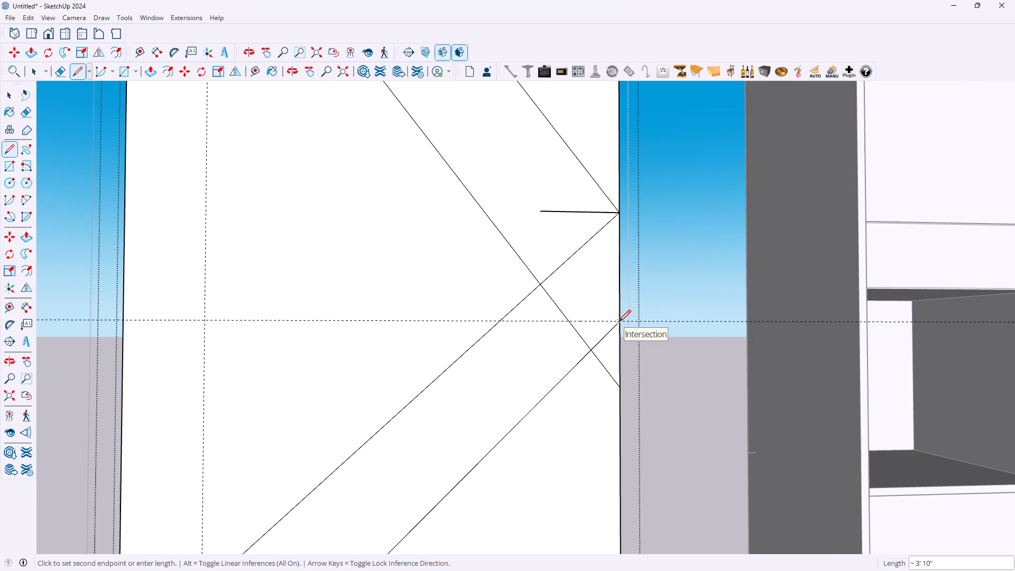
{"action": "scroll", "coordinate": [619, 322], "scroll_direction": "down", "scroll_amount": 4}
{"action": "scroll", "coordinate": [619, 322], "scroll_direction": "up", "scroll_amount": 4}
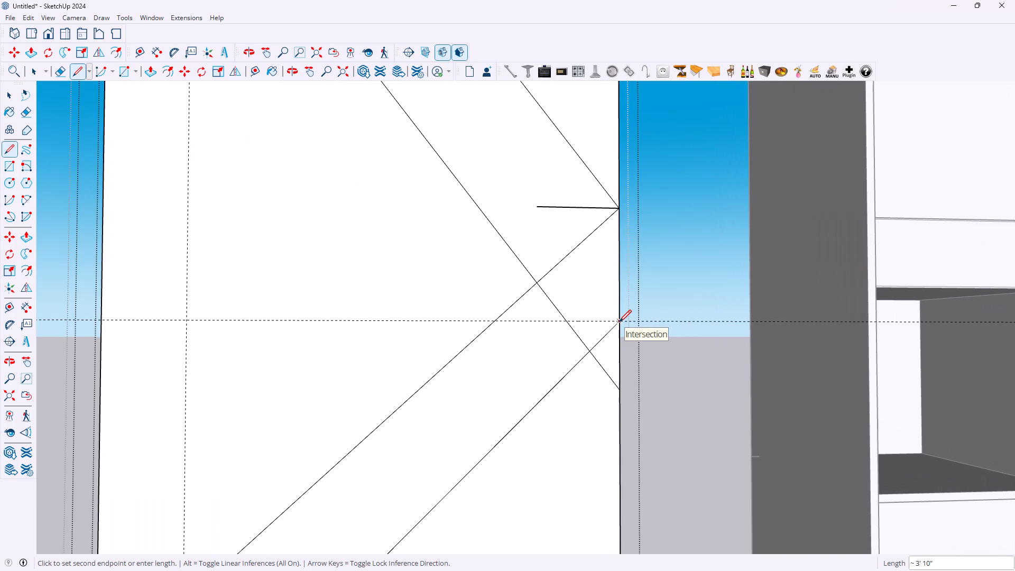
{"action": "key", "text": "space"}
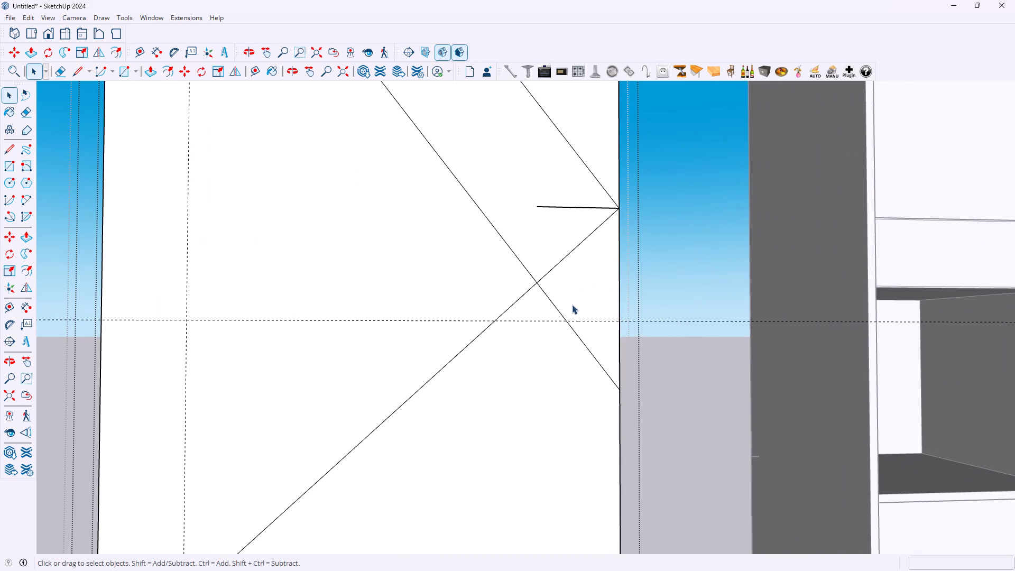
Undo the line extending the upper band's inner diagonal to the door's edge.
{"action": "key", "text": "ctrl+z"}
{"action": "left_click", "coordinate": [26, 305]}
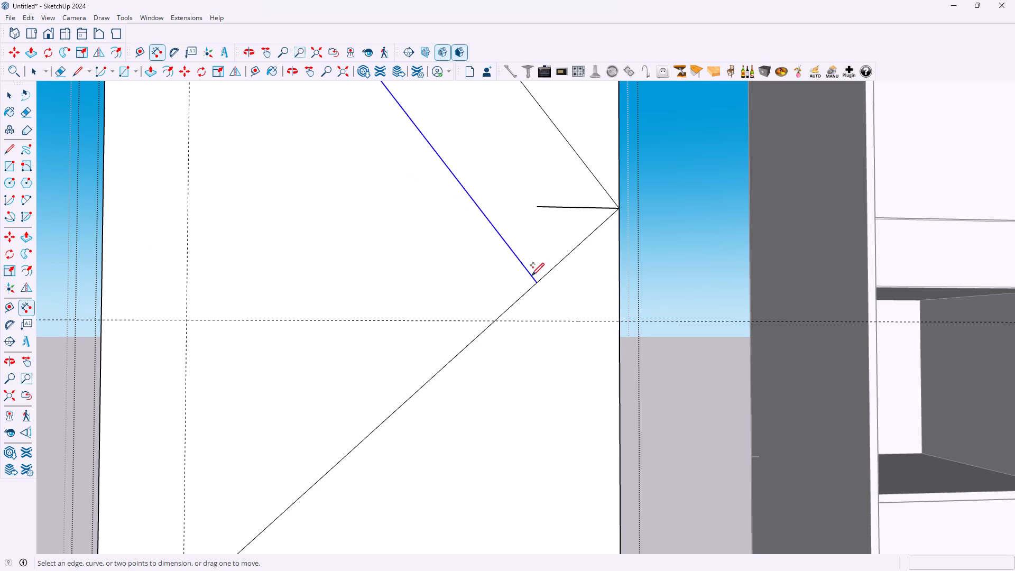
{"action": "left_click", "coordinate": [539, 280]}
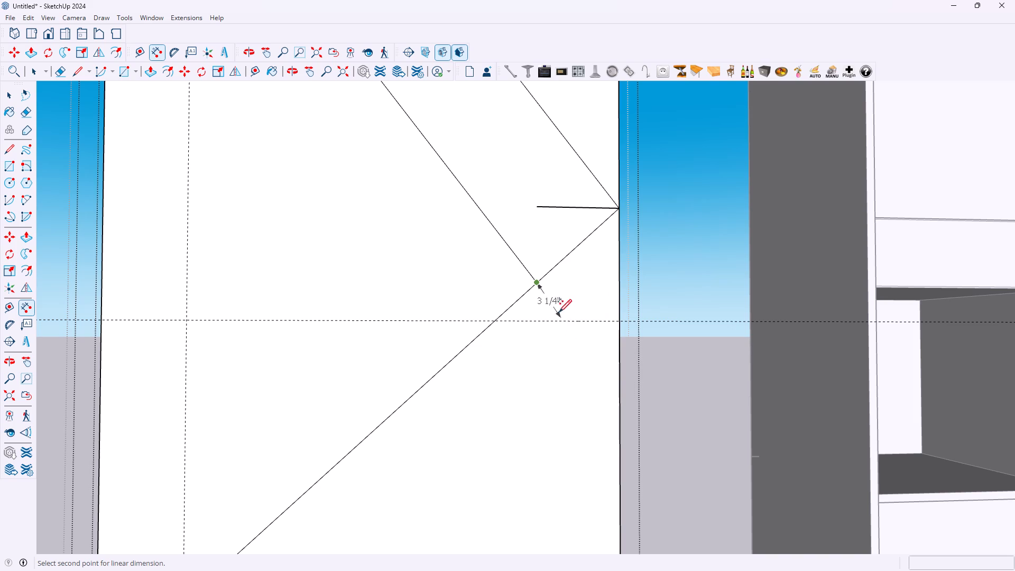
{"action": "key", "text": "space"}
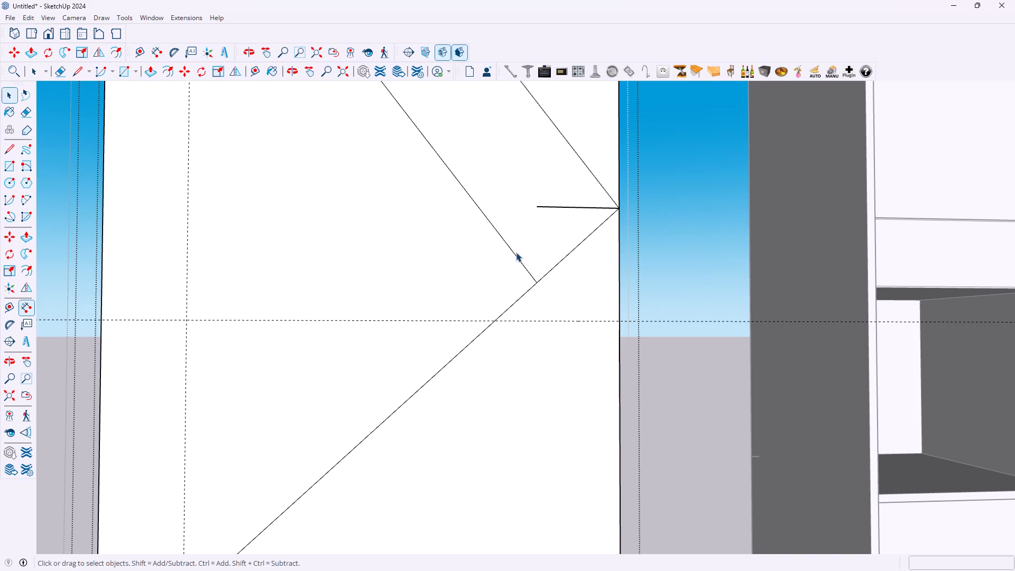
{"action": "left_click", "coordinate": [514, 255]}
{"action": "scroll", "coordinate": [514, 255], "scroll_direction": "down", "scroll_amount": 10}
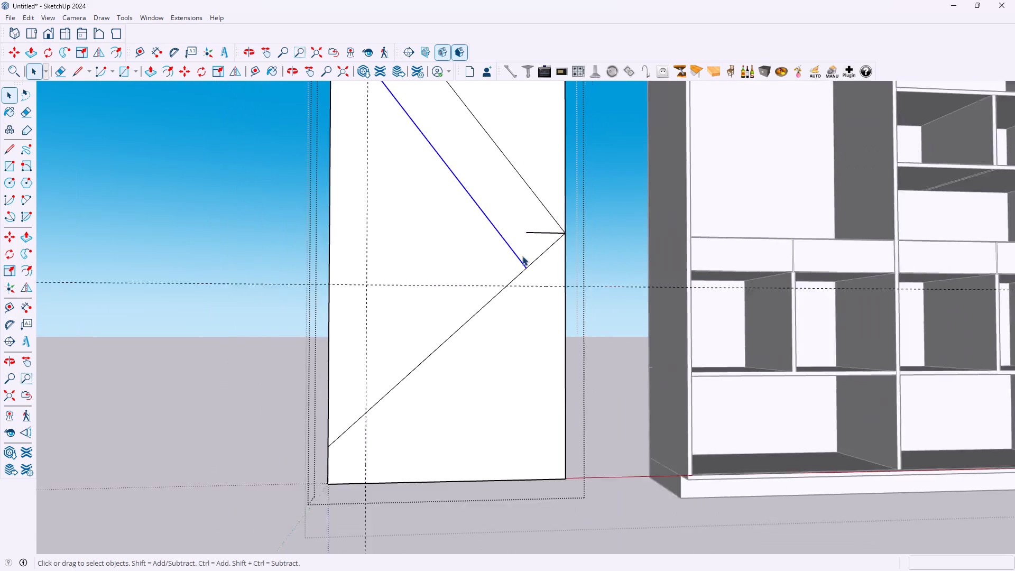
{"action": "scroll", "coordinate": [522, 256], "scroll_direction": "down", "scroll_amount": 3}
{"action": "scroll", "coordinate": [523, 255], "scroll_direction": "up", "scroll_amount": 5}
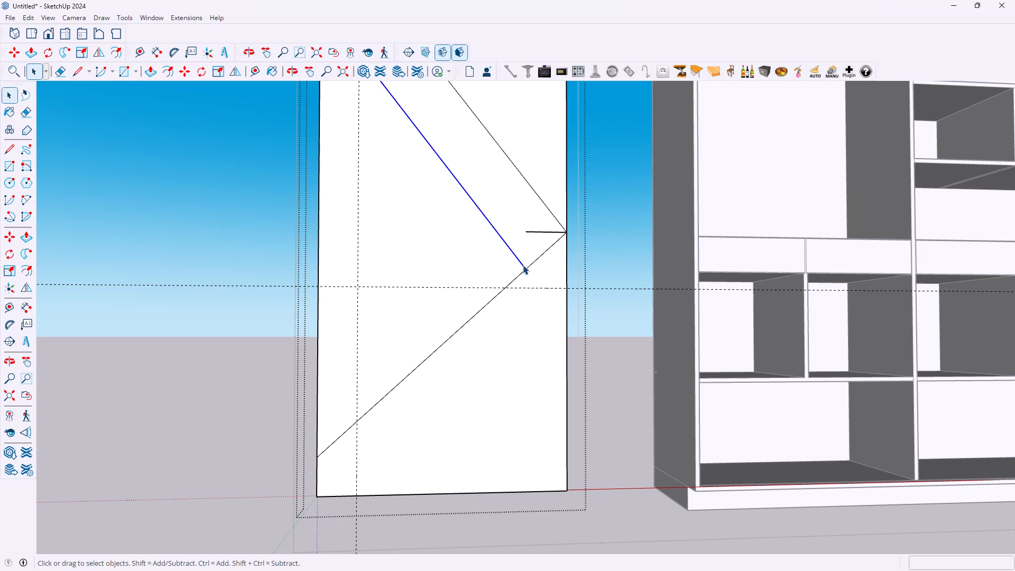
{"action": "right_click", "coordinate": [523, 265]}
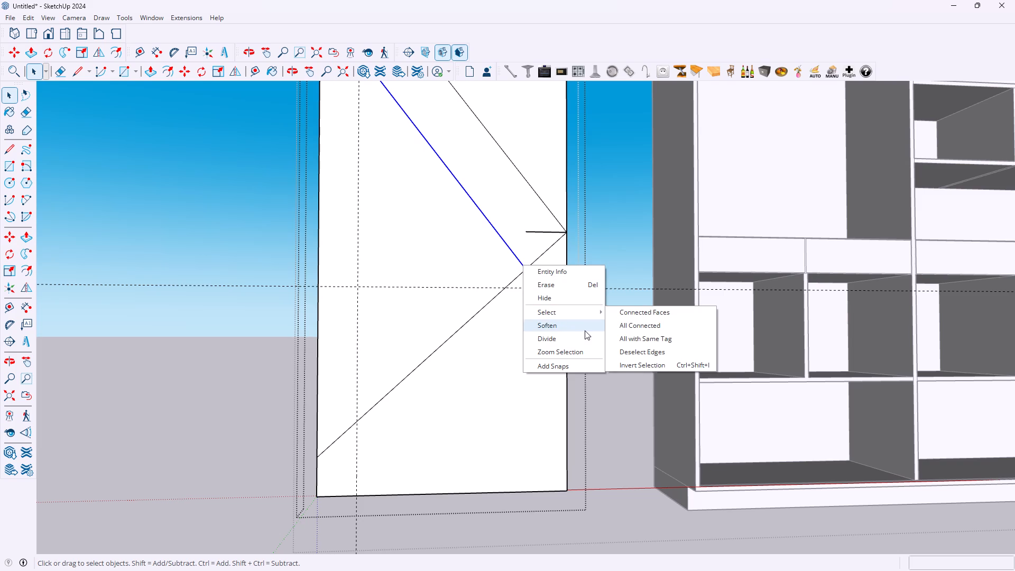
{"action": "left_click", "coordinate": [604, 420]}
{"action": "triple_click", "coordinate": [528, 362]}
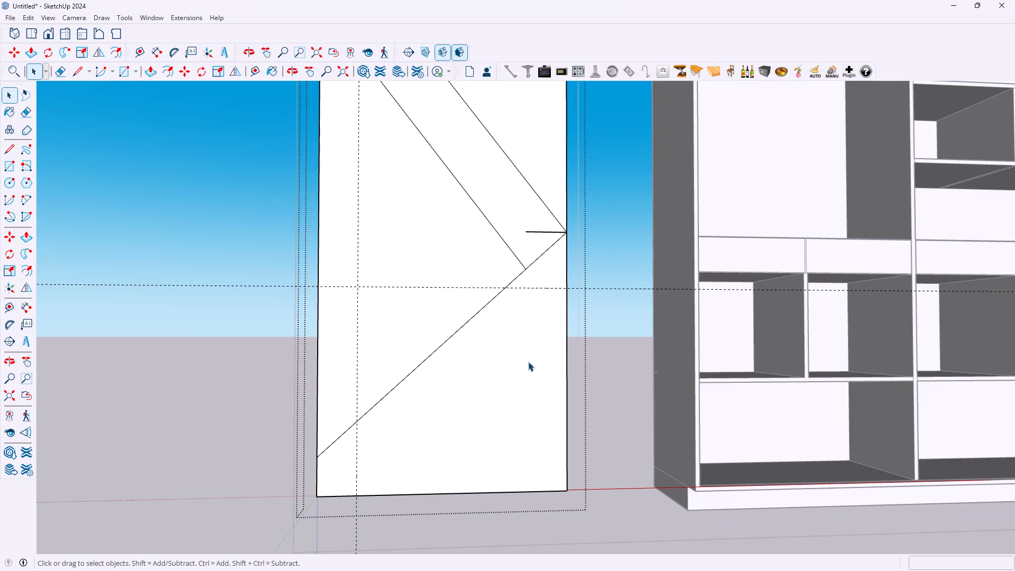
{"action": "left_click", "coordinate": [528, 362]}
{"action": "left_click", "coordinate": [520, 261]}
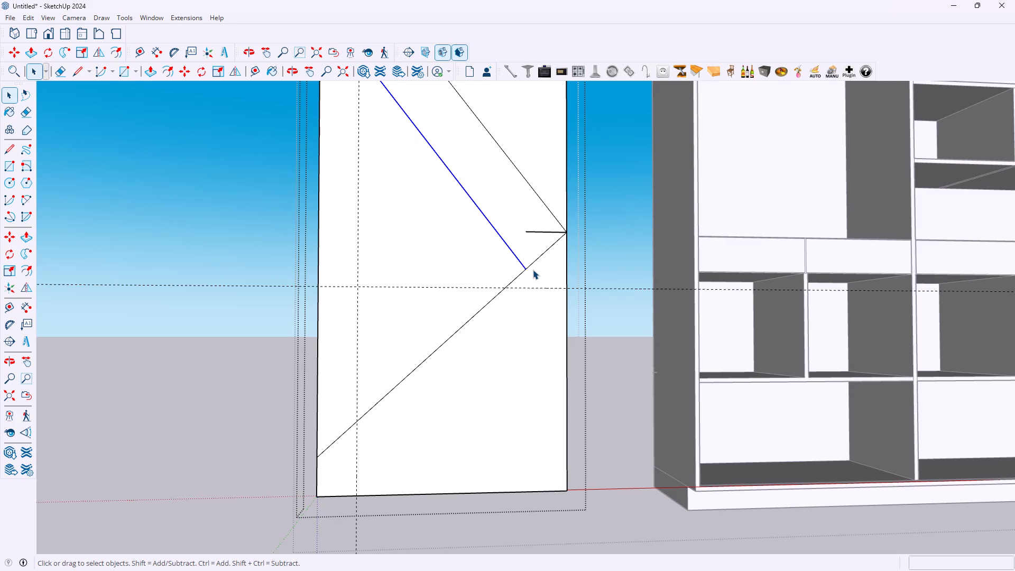
Measure the distance along the door's right edge from the outer diagonals' meeting point down to the horizontal guide.
{"action": "scroll", "coordinate": [533, 270], "scroll_direction": "down", "scroll_amount": 1}
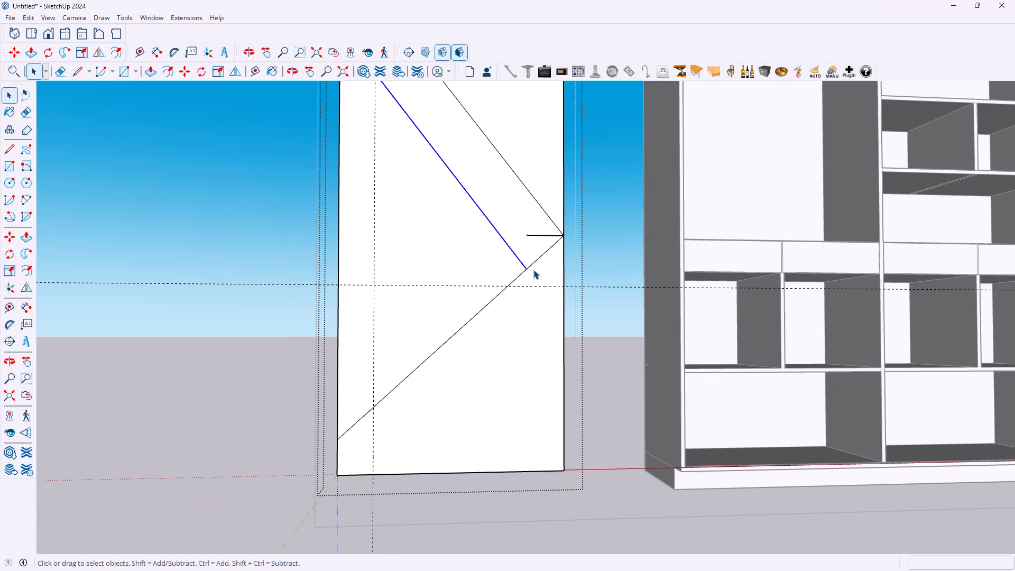
{"action": "scroll", "coordinate": [540, 271], "scroll_direction": "down", "scroll_amount": 7}
{"action": "scroll", "coordinate": [561, 247], "scroll_direction": "up", "scroll_amount": 2}
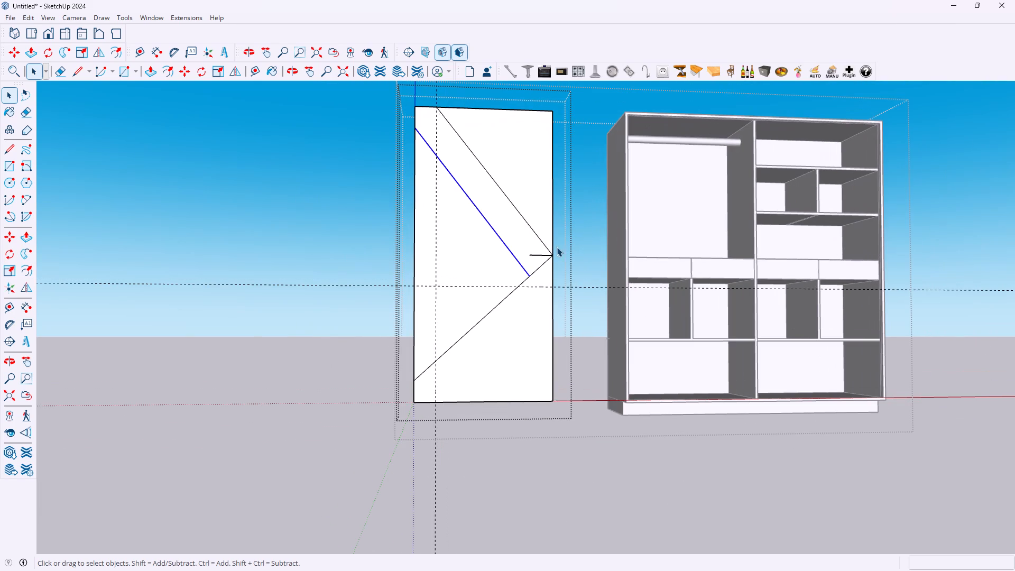
{"action": "scroll", "coordinate": [419, 145], "scroll_direction": "up", "scroll_amount": 1}
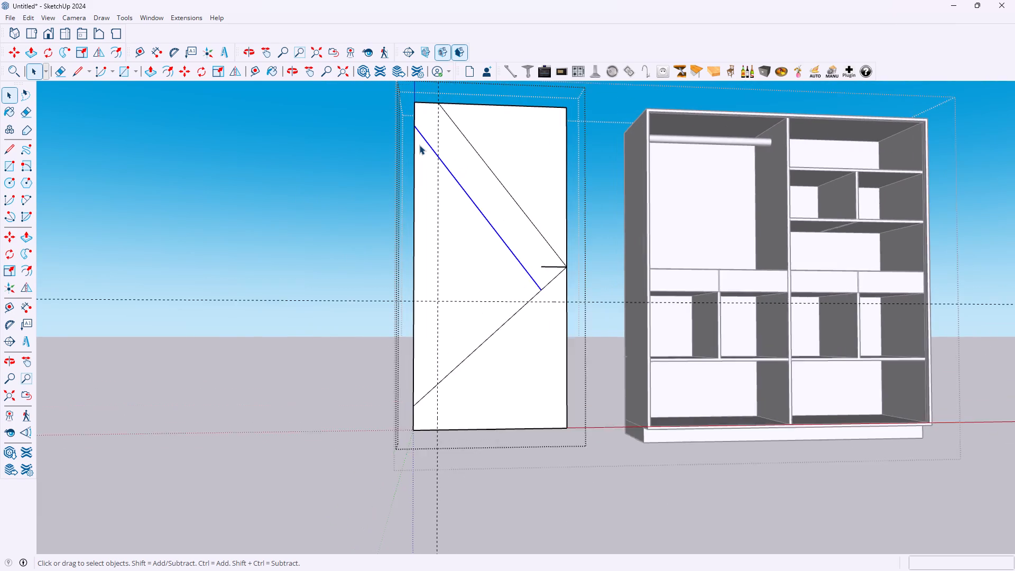
{"action": "scroll", "coordinate": [419, 145], "scroll_direction": "up", "scroll_amount": 1}
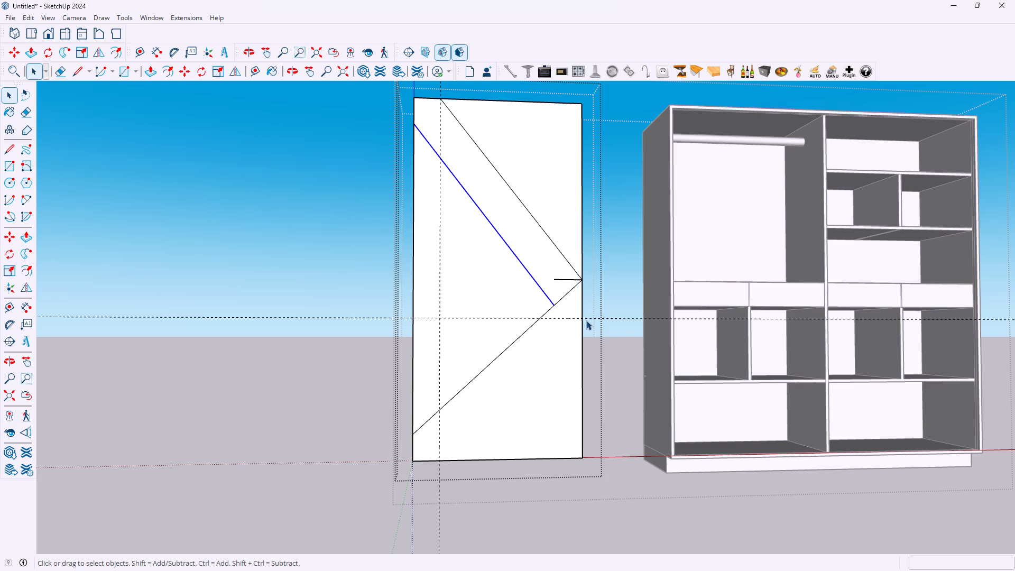
{"action": "scroll", "coordinate": [594, 316], "scroll_direction": "down", "scroll_amount": 3}
{"action": "middle_click_drag", "start_coordinate": [643, 305], "coordinate": [576, 309]}
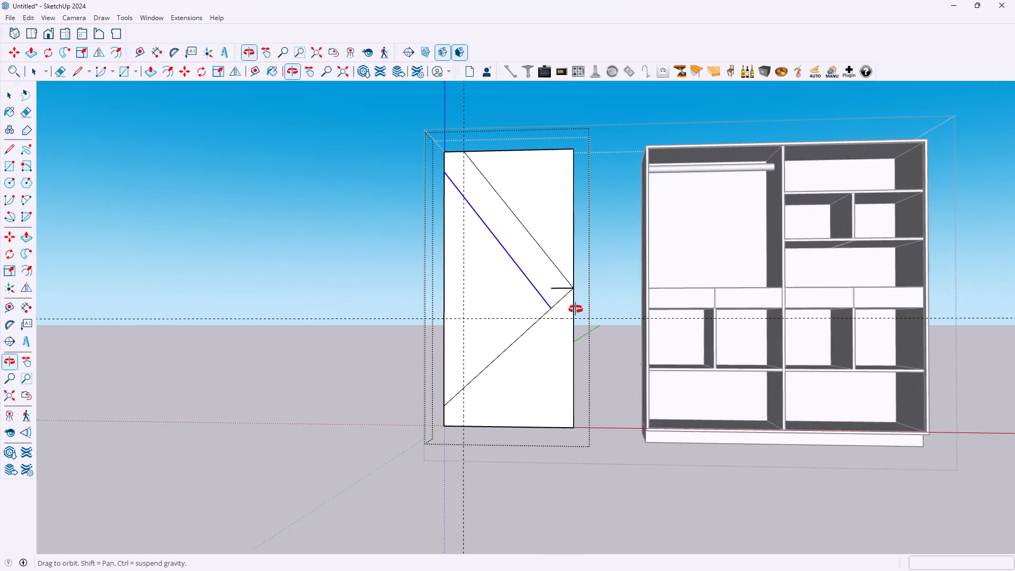
{"action": "middle_click_drag", "start_coordinate": [576, 309], "coordinate": [574, 309]}
{"action": "scroll", "coordinate": [594, 303], "scroll_direction": "up", "scroll_amount": 8}
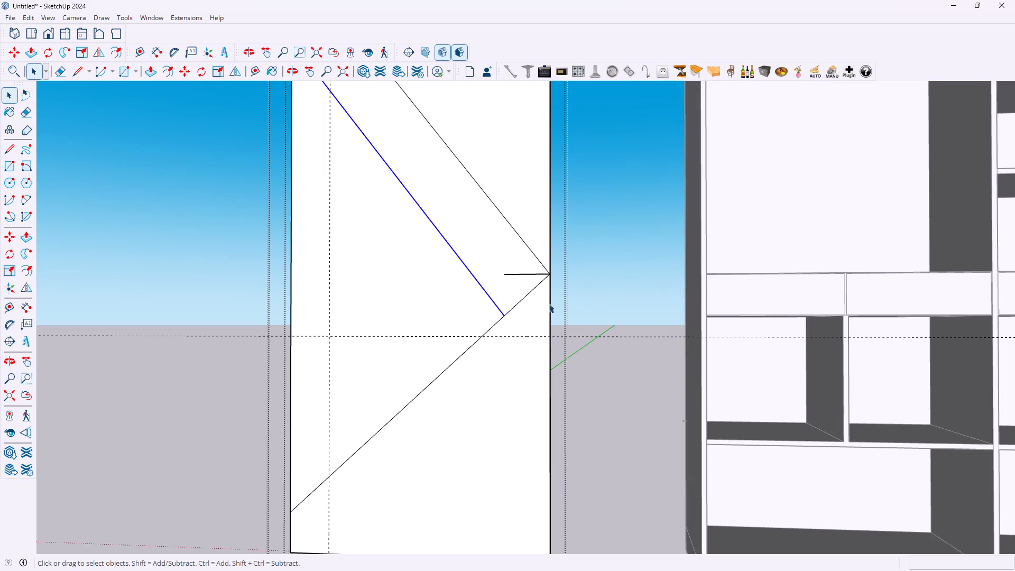
{"action": "left_click", "coordinate": [8, 312]}
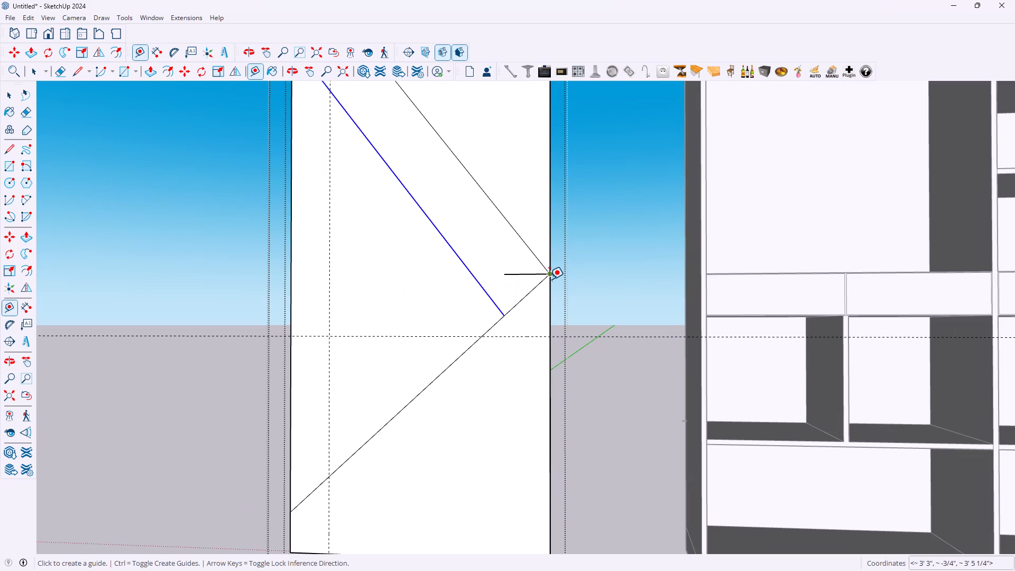
{"action": "left_click", "coordinate": [549, 276]}
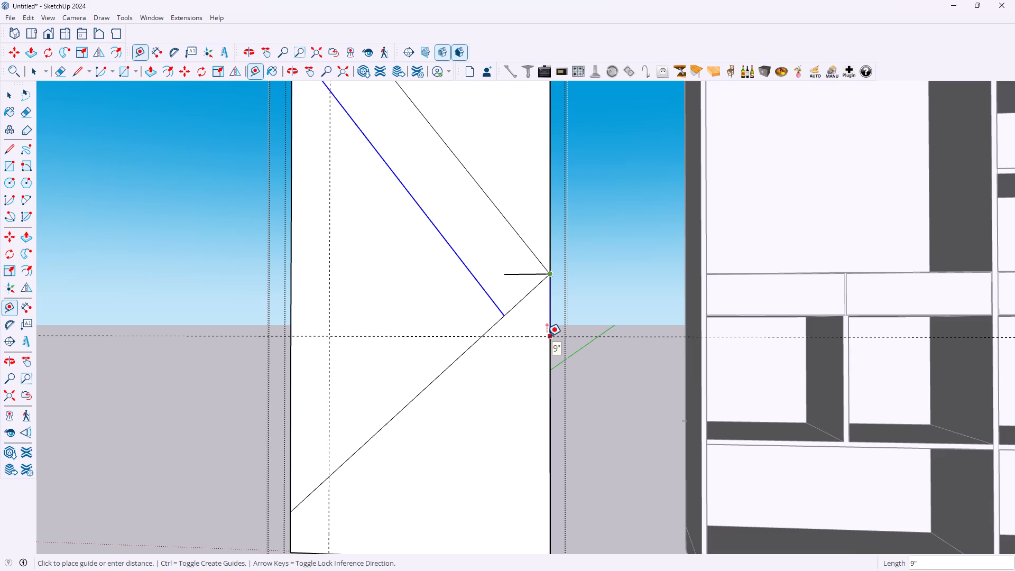
{"action": "key", "text": "space"}
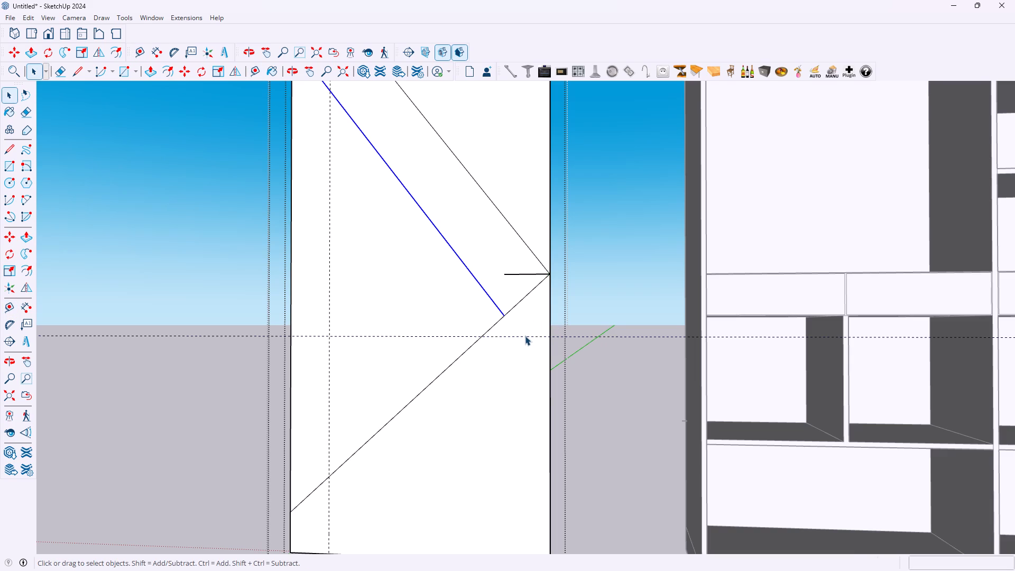
Delete the horizontal guide below the short horizontal line on the door.
{"action": "left_click", "coordinate": [525, 336]}
{"action": "key", "text": "Delete"}
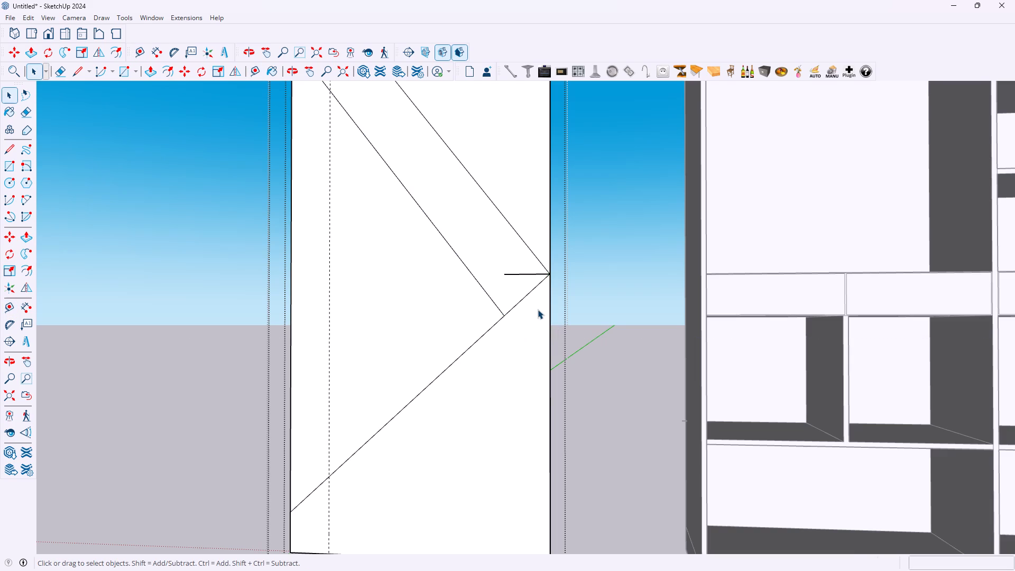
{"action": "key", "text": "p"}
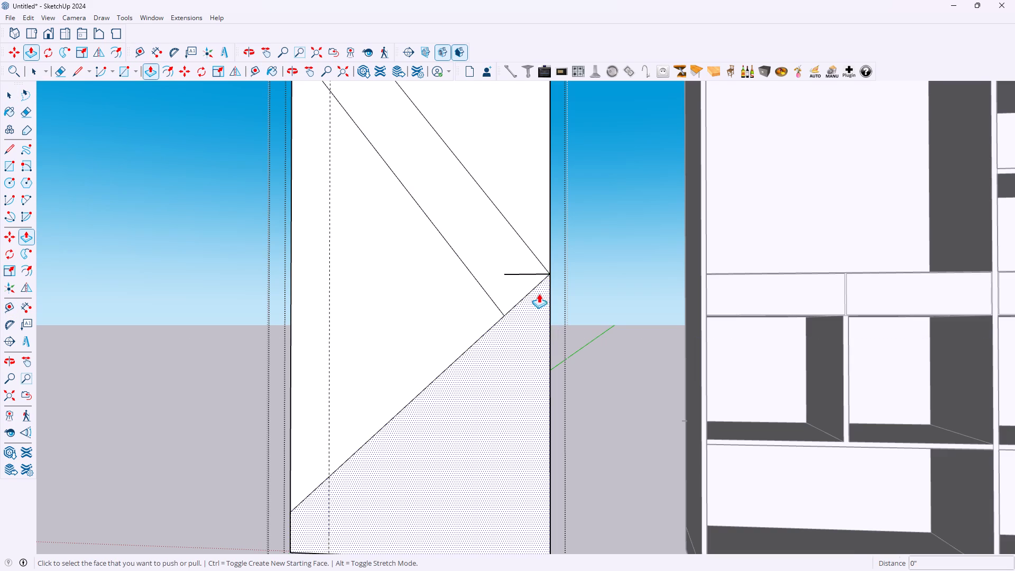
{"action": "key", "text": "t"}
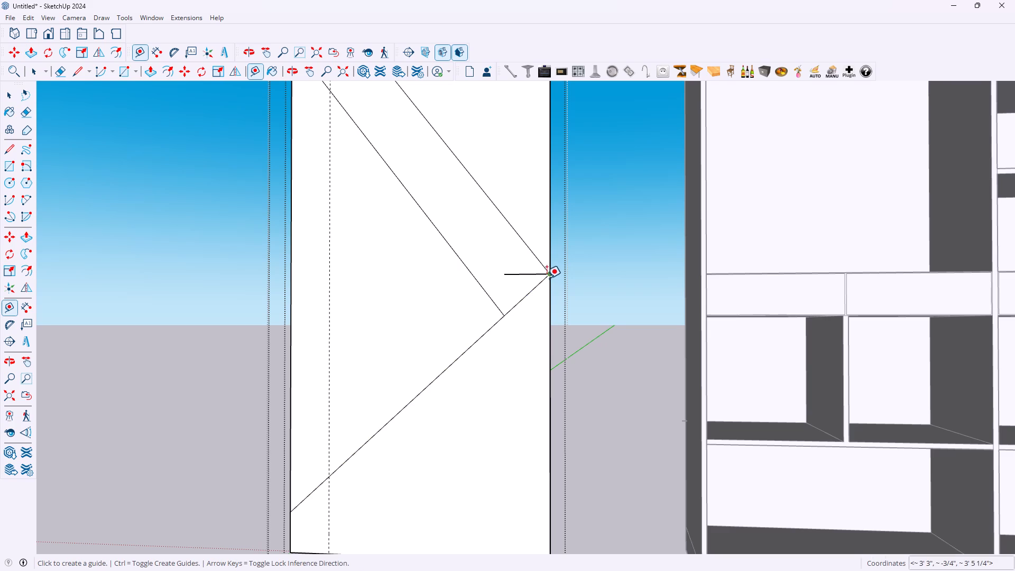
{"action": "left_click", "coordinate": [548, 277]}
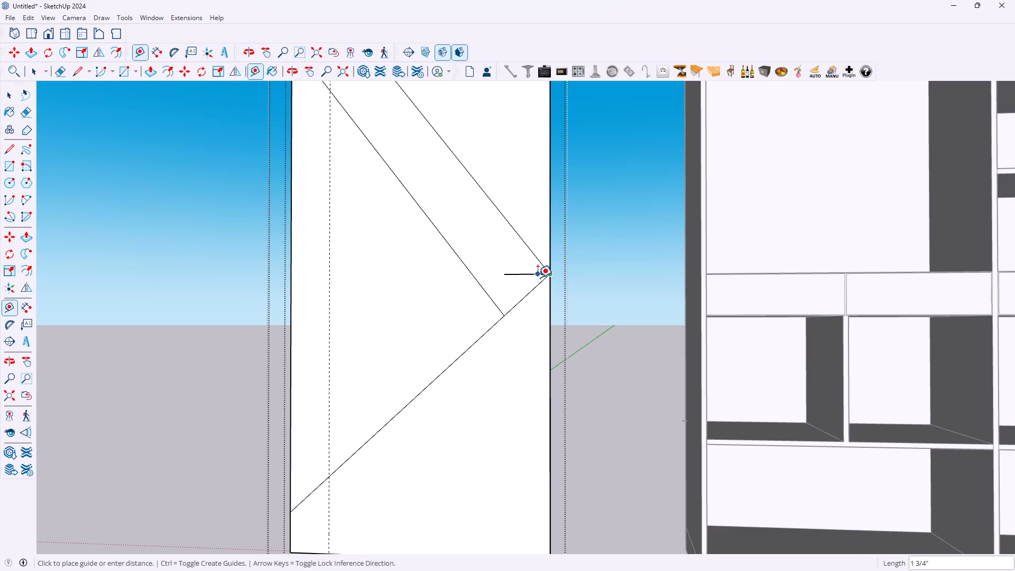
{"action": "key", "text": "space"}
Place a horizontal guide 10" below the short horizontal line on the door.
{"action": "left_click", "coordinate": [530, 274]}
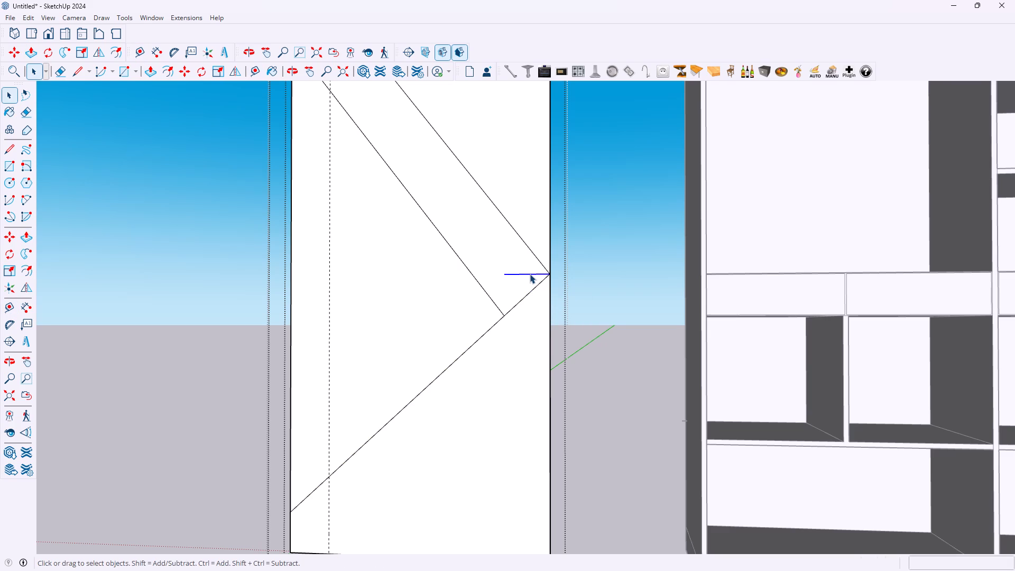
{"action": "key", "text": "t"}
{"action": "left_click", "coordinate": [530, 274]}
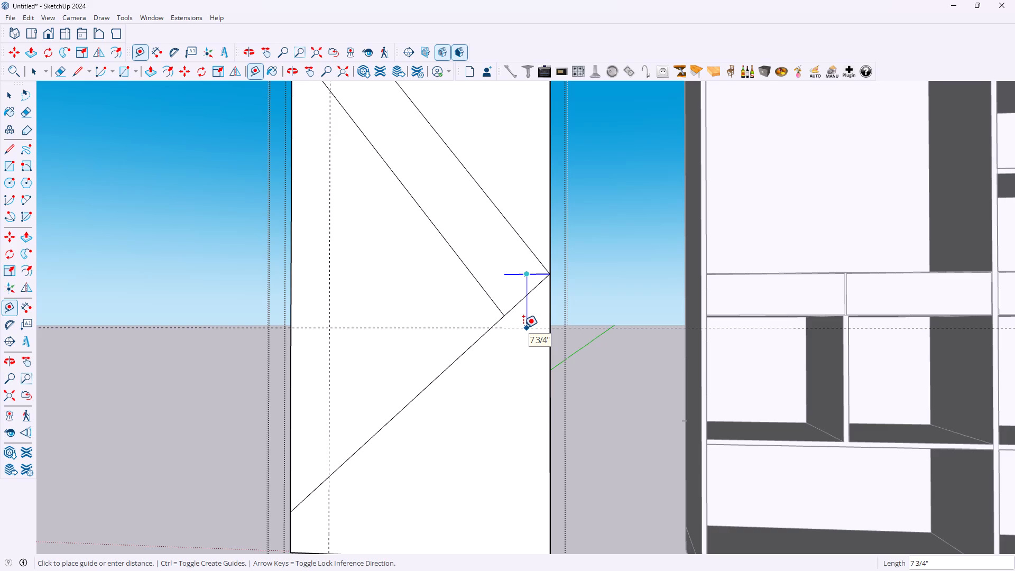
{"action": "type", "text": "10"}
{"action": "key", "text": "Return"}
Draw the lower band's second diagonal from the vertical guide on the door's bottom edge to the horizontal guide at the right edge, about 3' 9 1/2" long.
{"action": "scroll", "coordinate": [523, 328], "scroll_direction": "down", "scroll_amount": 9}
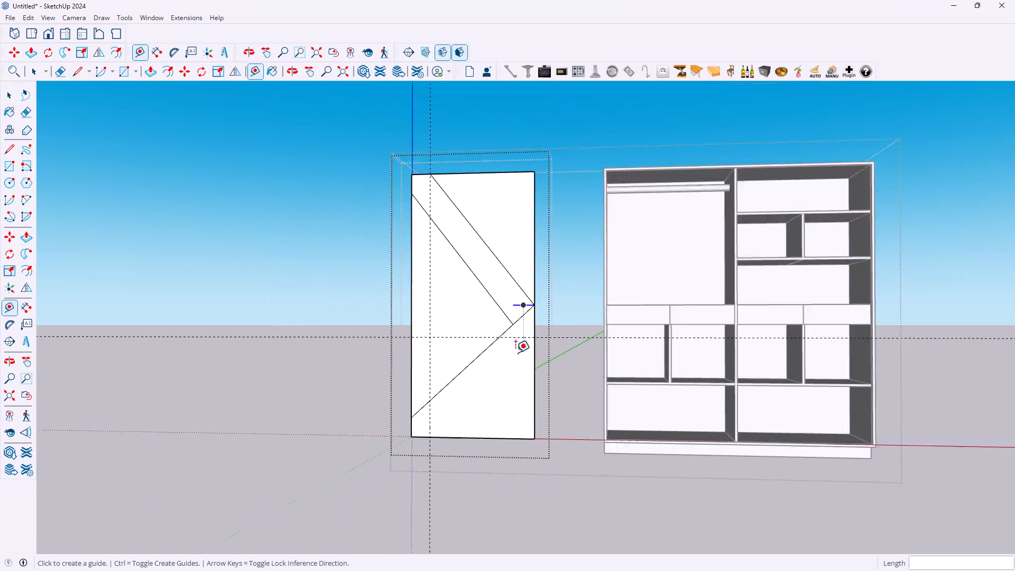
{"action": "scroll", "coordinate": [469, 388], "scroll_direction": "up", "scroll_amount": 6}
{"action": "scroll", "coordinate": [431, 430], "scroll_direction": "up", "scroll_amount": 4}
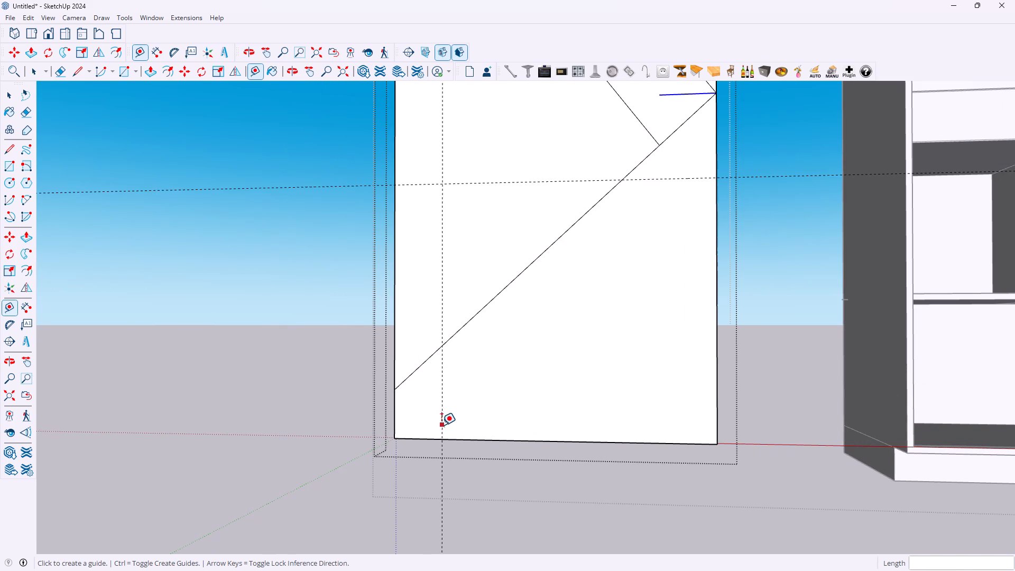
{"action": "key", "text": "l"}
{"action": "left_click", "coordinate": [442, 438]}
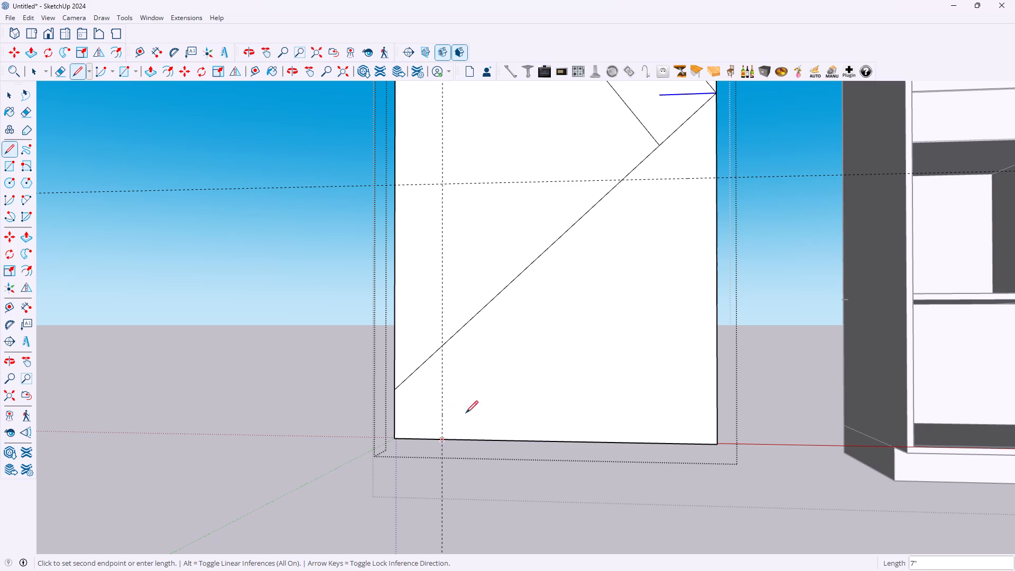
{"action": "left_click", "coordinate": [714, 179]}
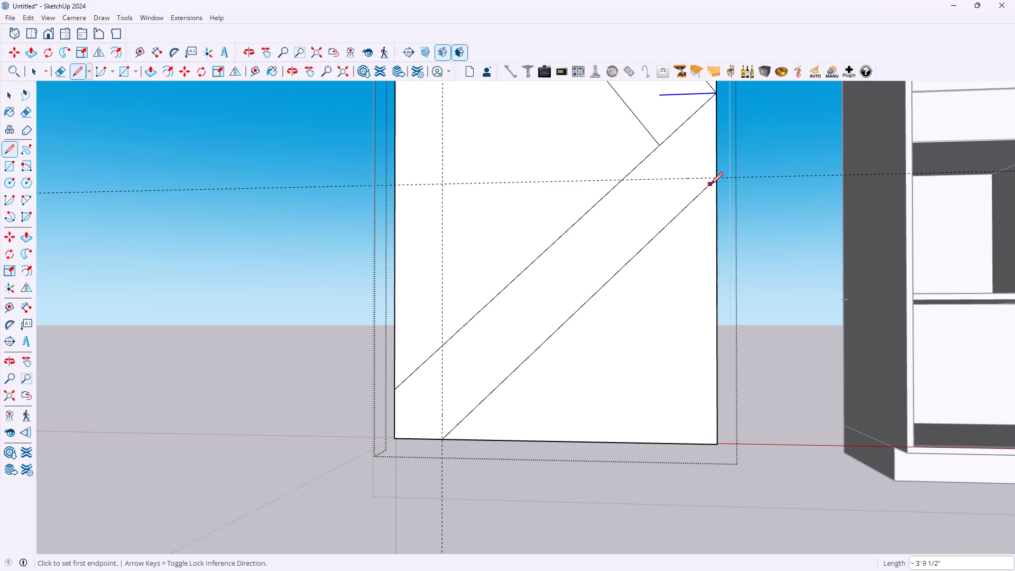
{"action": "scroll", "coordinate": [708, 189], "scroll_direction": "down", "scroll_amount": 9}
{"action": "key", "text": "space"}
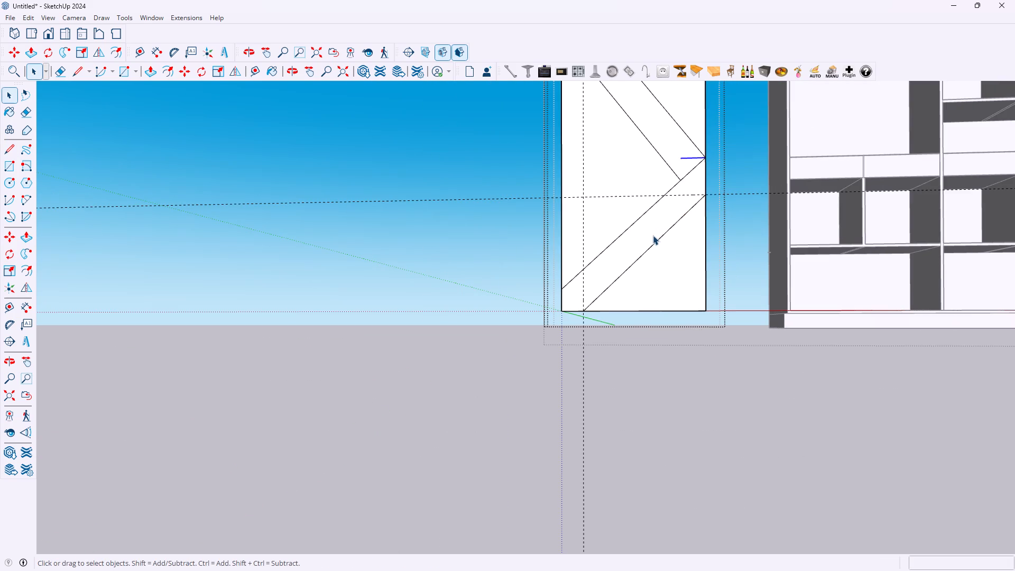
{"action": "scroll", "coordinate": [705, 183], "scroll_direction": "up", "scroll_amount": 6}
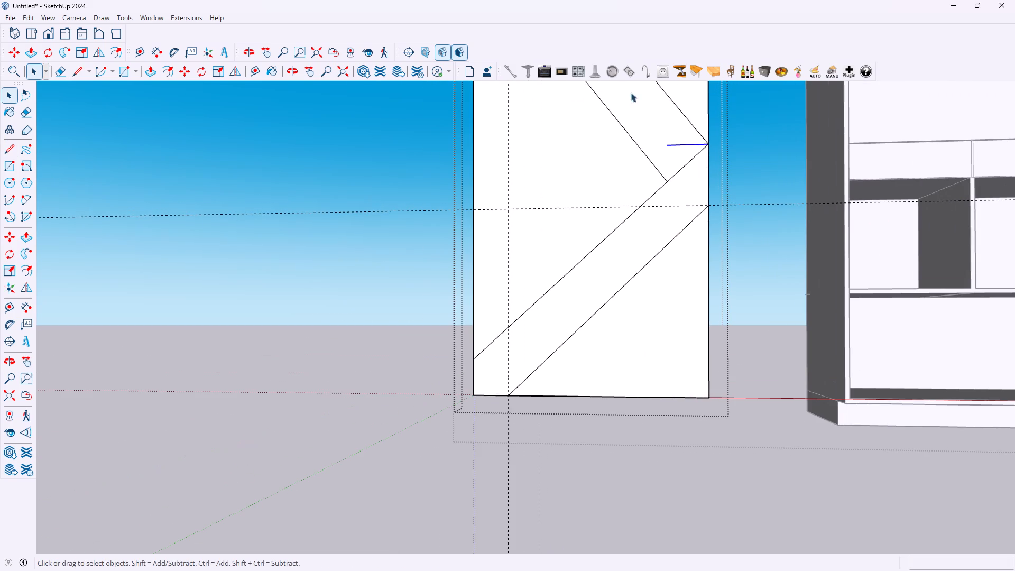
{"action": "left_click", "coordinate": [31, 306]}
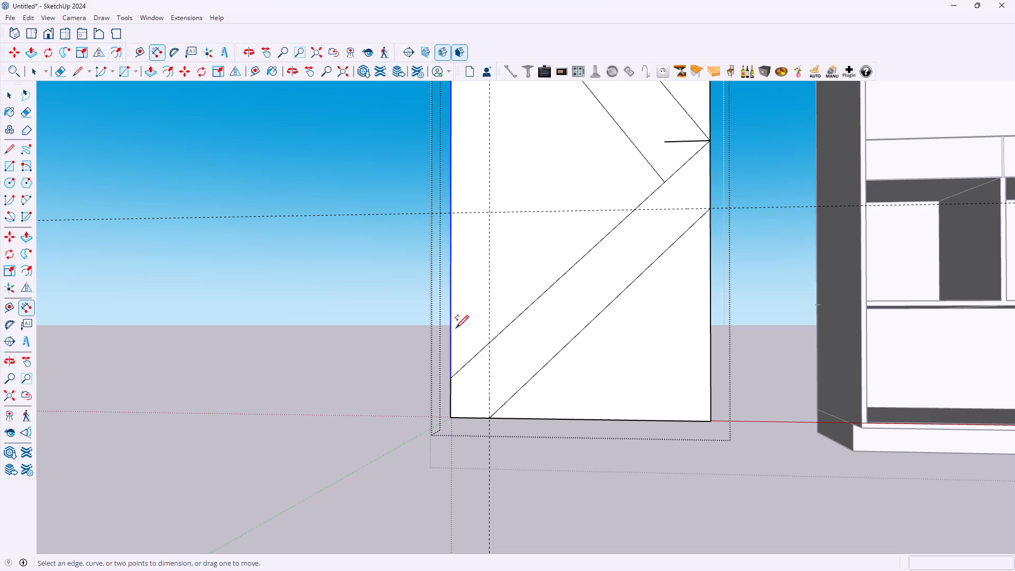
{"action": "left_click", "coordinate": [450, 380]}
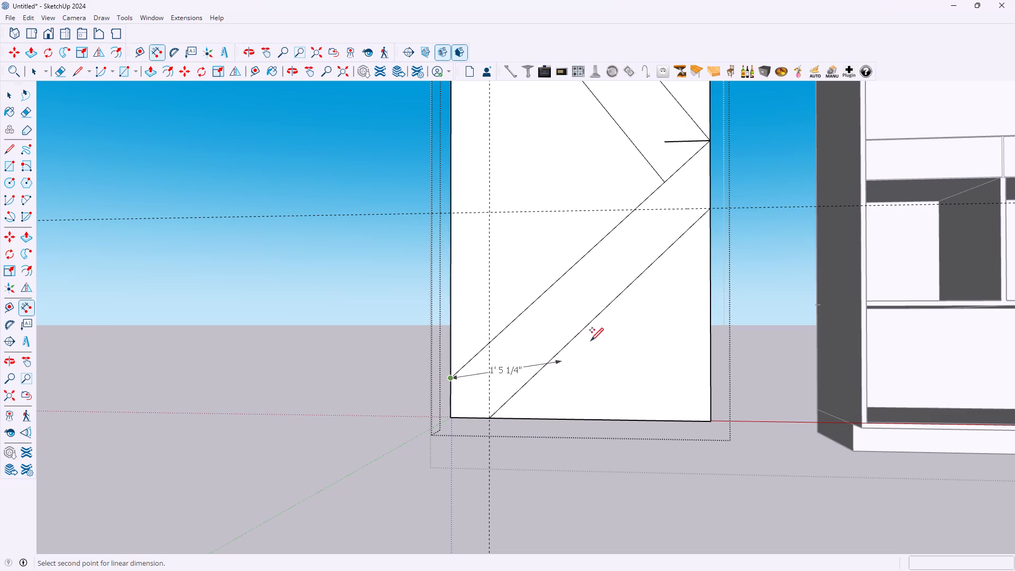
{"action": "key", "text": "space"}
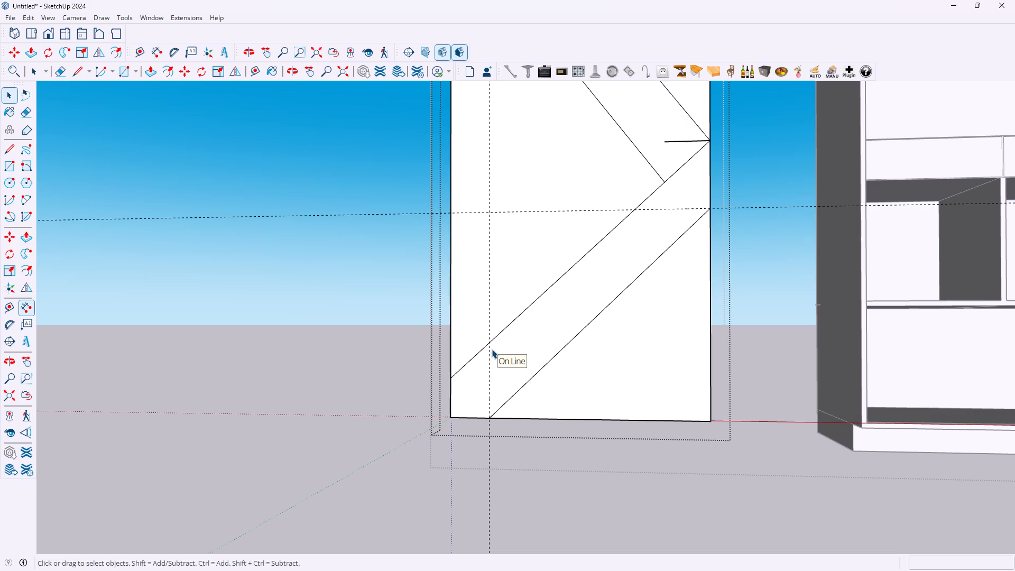
Measure the lower band's width from the upper band's inner diagonal junction to the band's lower diagonal with the Dimension tool.
{"action": "left_click", "coordinate": [24, 309]}
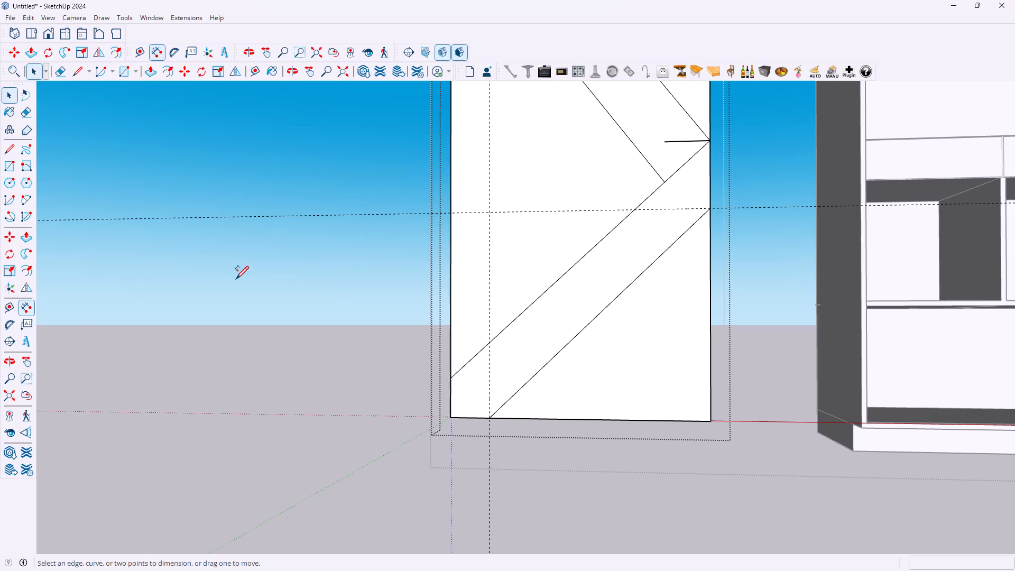
{"action": "left_click", "coordinate": [661, 182]}
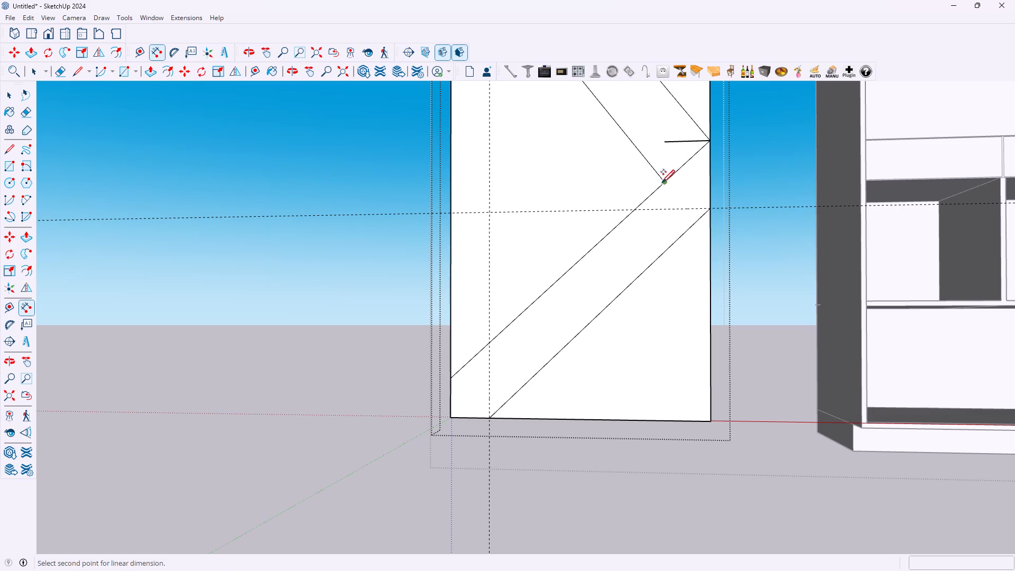
{"action": "scroll", "coordinate": [693, 223], "scroll_direction": "up", "scroll_amount": 5}
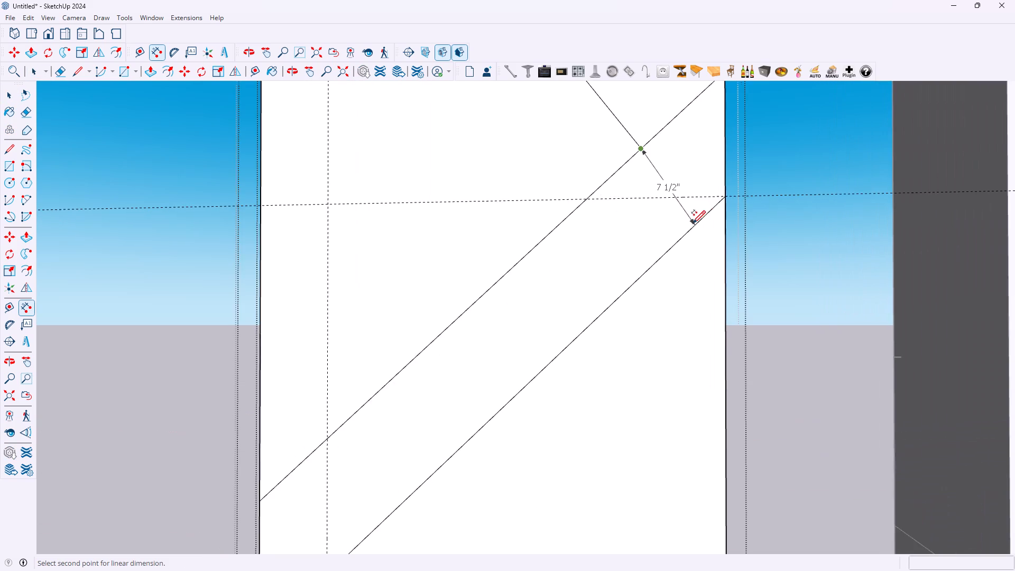
{"action": "scroll", "coordinate": [693, 223], "scroll_direction": "up", "scroll_amount": 5}
{"action": "scroll", "coordinate": [694, 223], "scroll_direction": "down", "scroll_amount": 2}
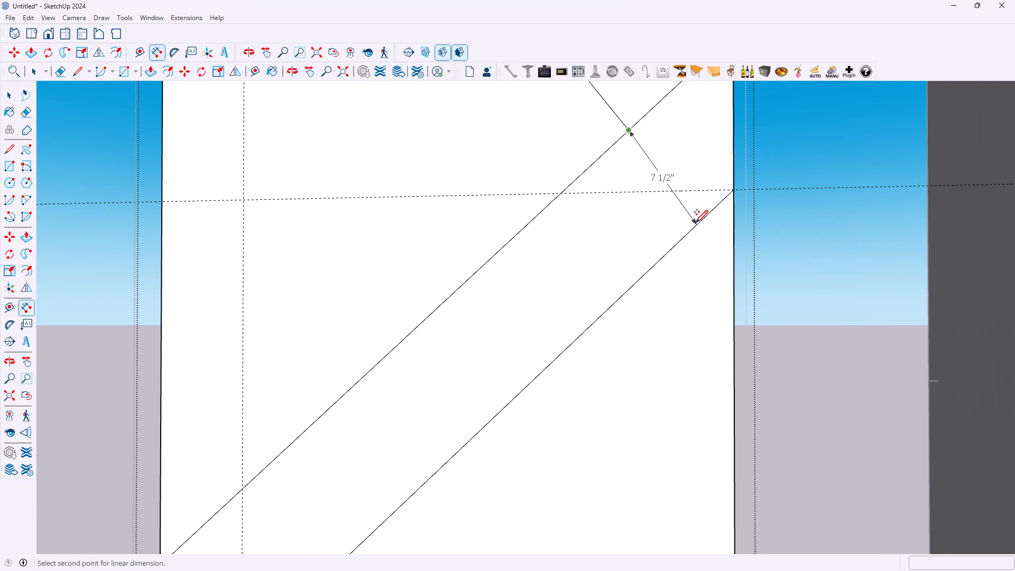
{"action": "scroll", "coordinate": [695, 222], "scroll_direction": "down", "scroll_amount": 17}
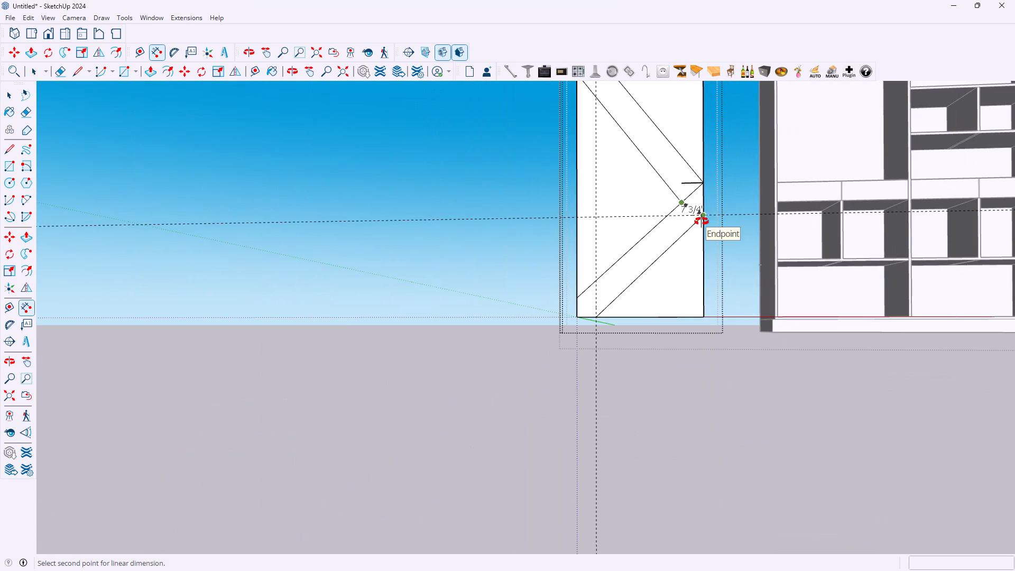
Examine the layout of both diagonal bands across the whole door.
{"action": "middle_click_drag", "start_coordinate": [701, 222], "coordinate": [706, 234]}
{"action": "scroll", "coordinate": [716, 227], "scroll_direction": "down", "scroll_amount": 1}
{"action": "scroll", "coordinate": [706, 234], "scroll_direction": "up", "scroll_amount": 1}
{"action": "scroll", "coordinate": [706, 234], "scroll_direction": "down", "scroll_amount": 8}
{"action": "scroll", "coordinate": [708, 223], "scroll_direction": "up", "scroll_amount": 1}
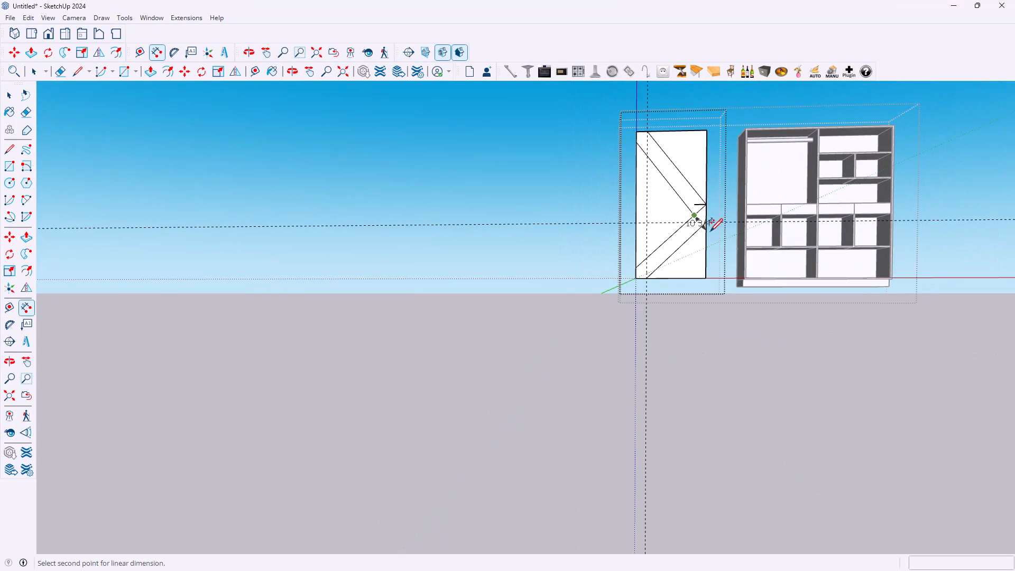
{"action": "middle_click_drag", "start_coordinate": [711, 231], "coordinate": [722, 245]}
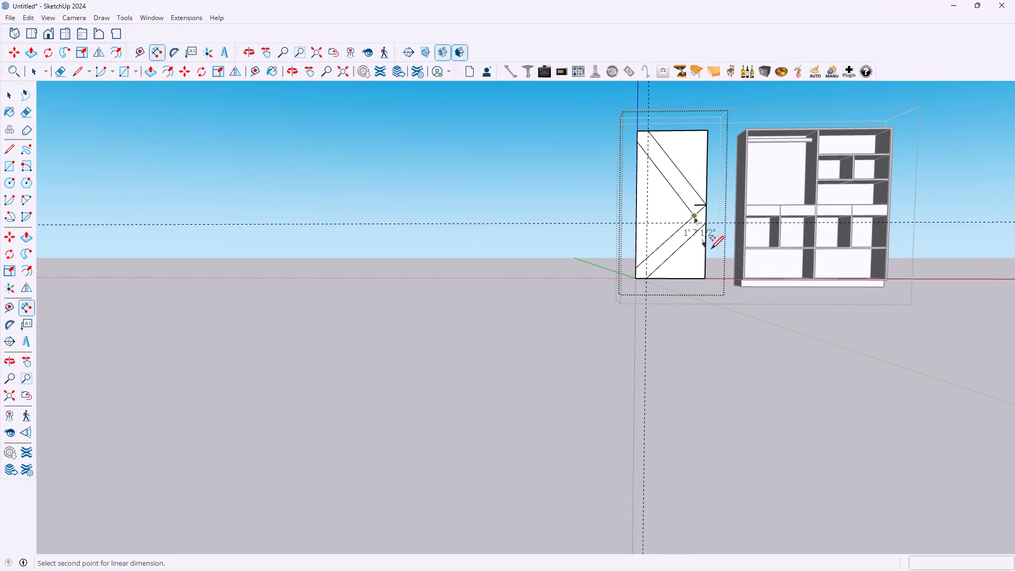
{"action": "scroll", "coordinate": [711, 246], "scroll_direction": "up", "scroll_amount": 4}
{"action": "scroll", "coordinate": [654, 210], "scroll_direction": "down", "scroll_amount": 7}
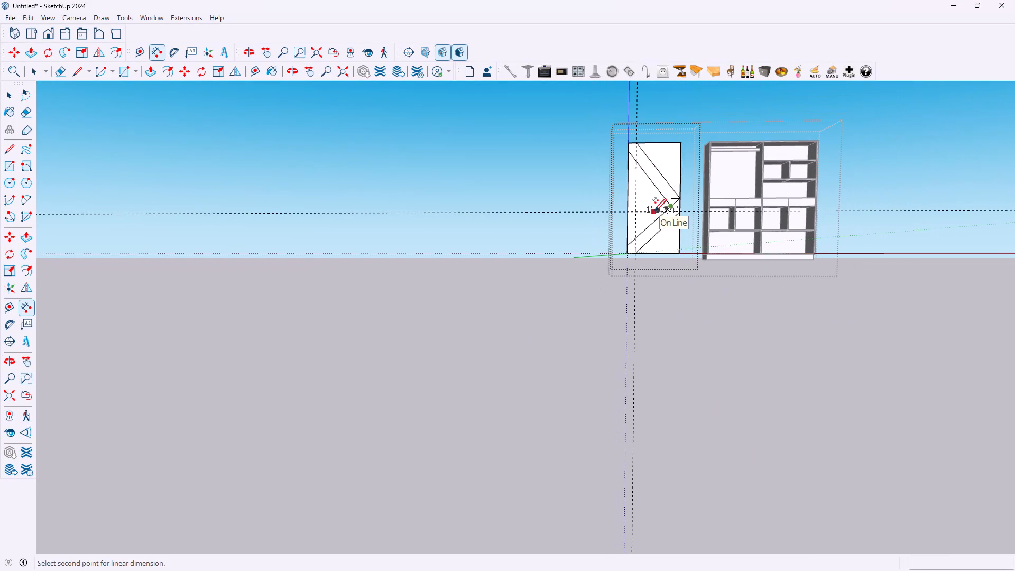
{"action": "scroll", "coordinate": [656, 168], "scroll_direction": "up", "scroll_amount": 8}
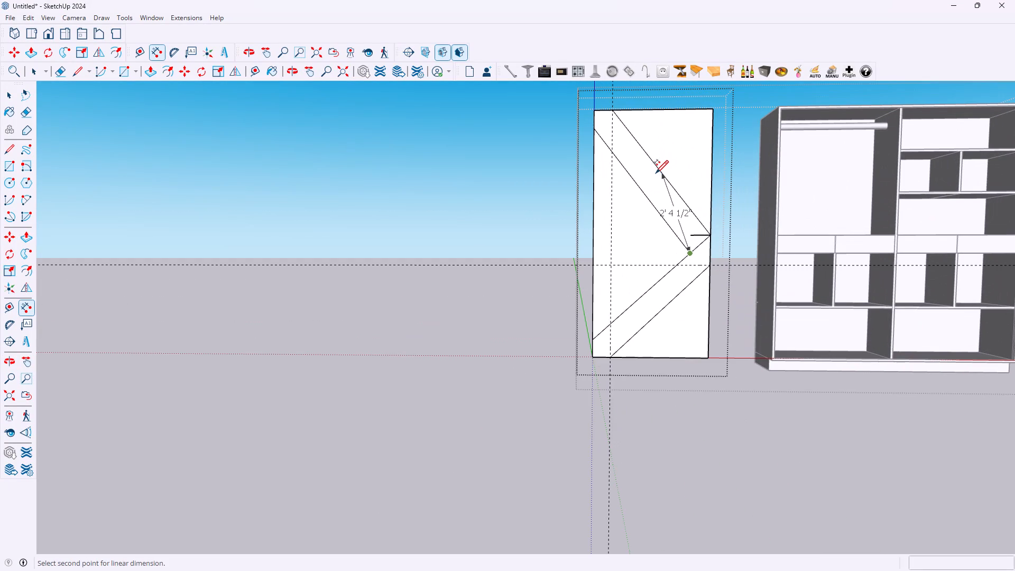
{"action": "scroll", "coordinate": [653, 173], "scroll_direction": "down", "scroll_amount": 1}
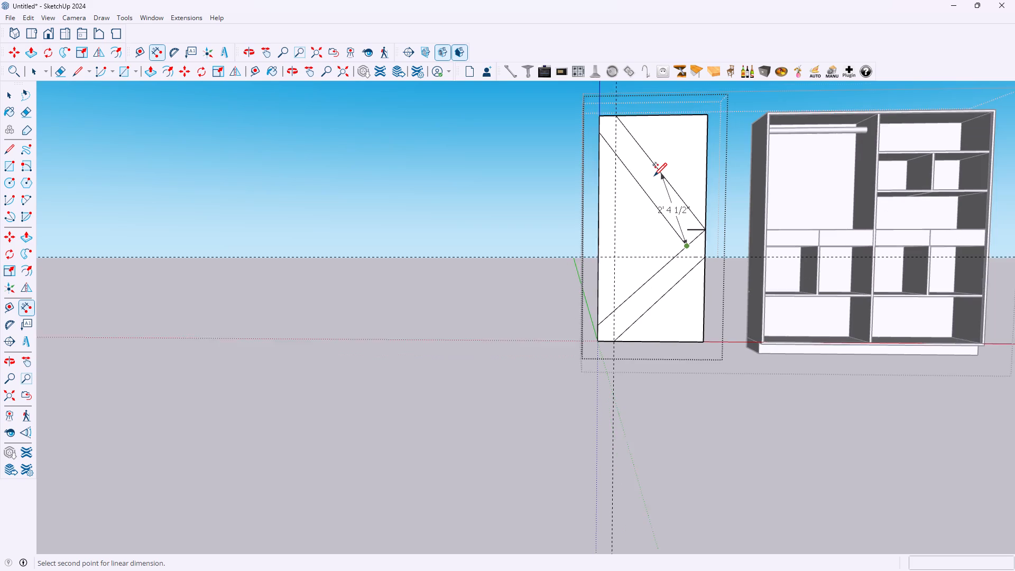
{"action": "scroll", "coordinate": [654, 175], "scroll_direction": "down", "scroll_amount": 1}
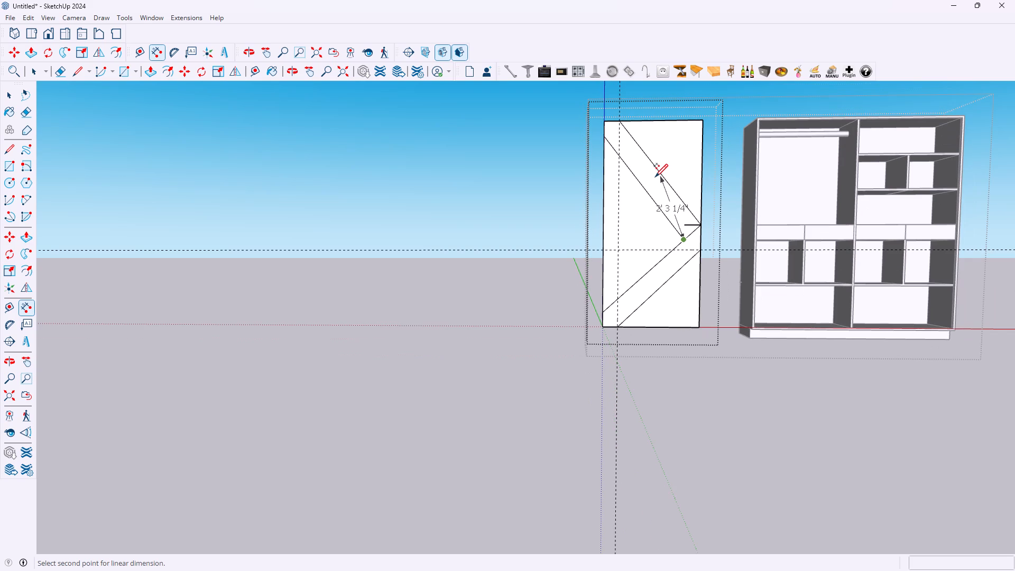
{"action": "scroll", "coordinate": [653, 176], "scroll_direction": "down", "scroll_amount": 4}
{"action": "scroll", "coordinate": [672, 166], "scroll_direction": "up", "scroll_amount": 3}
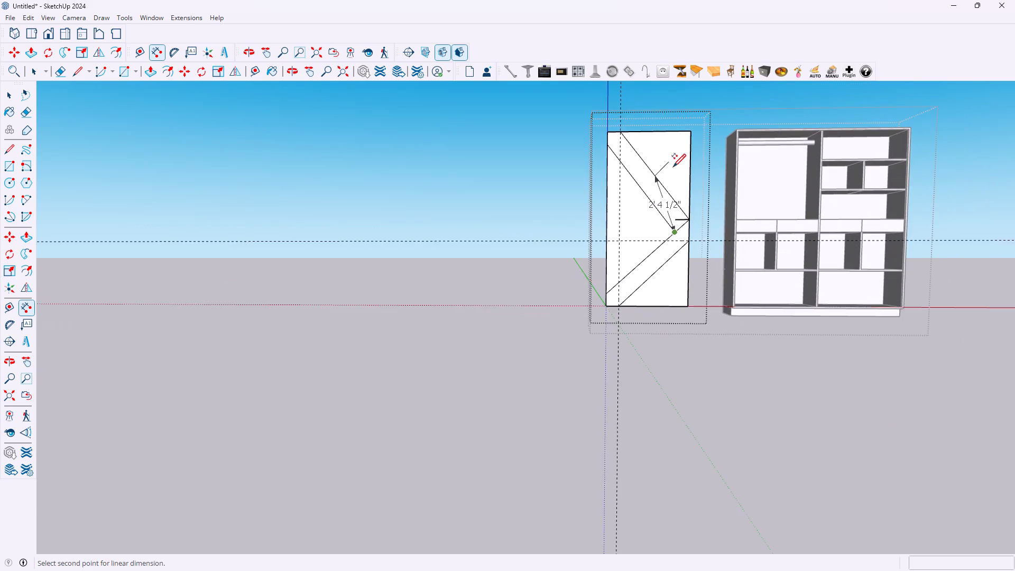
{"action": "scroll", "coordinate": [673, 168], "scroll_direction": "up", "scroll_amount": 3}
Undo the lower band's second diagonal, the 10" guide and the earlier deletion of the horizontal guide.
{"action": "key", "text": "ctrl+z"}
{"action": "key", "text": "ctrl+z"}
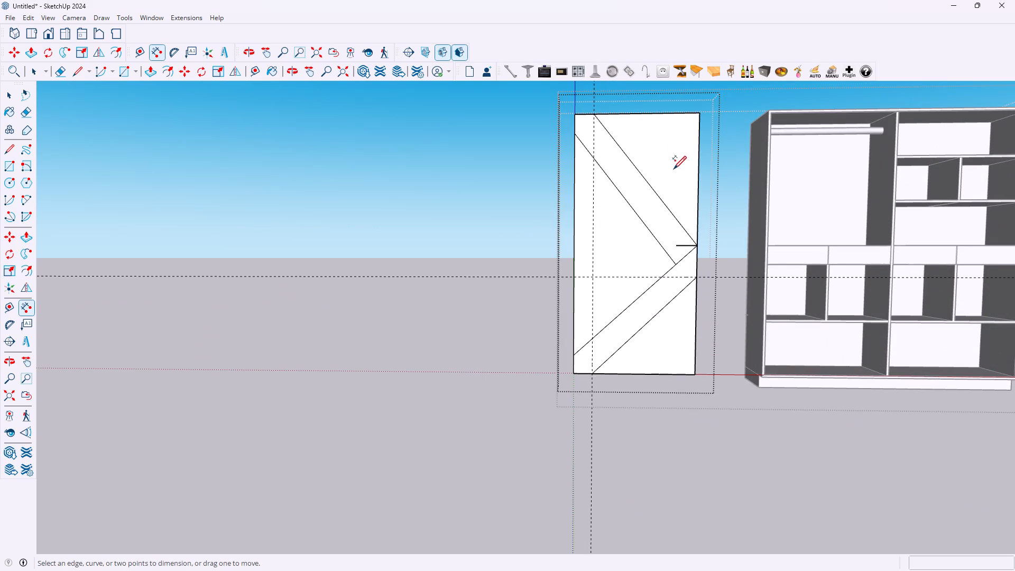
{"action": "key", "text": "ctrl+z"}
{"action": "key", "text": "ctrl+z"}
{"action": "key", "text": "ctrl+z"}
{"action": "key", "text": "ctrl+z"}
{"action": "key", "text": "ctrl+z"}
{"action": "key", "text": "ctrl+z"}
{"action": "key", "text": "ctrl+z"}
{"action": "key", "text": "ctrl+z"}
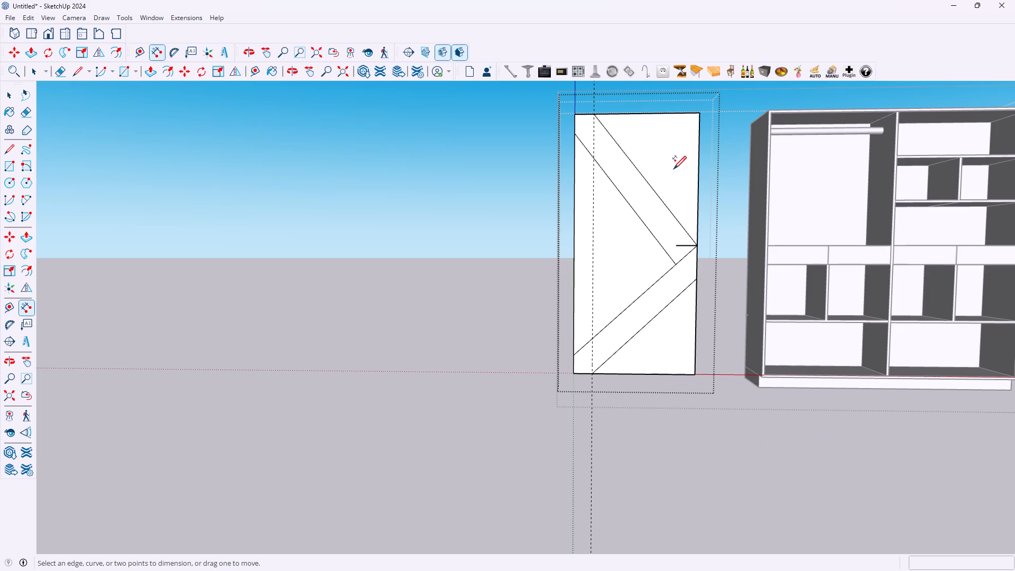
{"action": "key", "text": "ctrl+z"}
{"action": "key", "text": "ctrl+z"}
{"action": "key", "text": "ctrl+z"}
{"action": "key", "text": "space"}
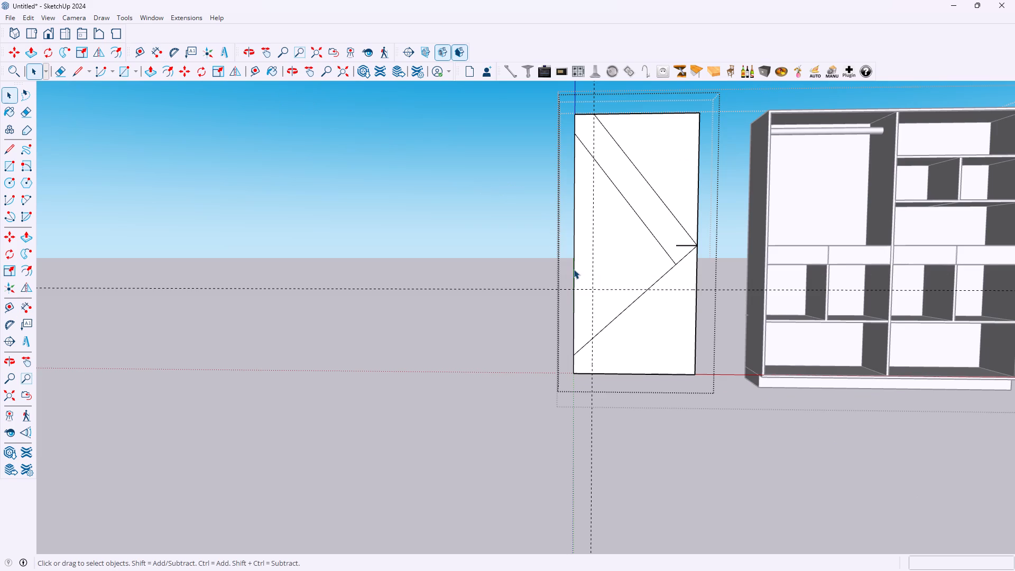
Erase all the diagonals, the short horizontal line and both the horizontal and vertical guides from the door.
{"action": "key", "text": "e"}
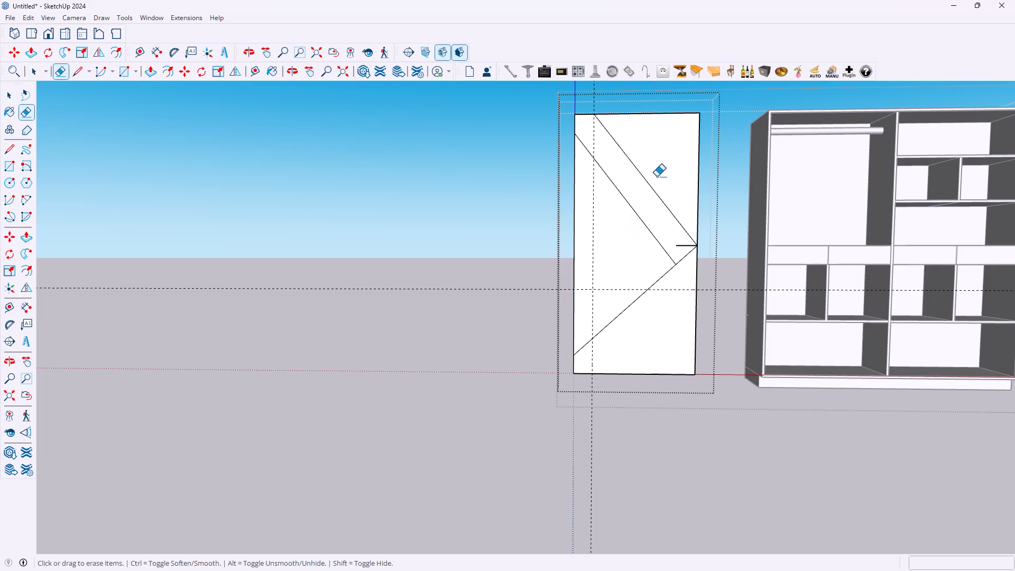
{"action": "left_click_drag", "start_coordinate": [662, 168], "coordinate": [653, 323]}
{"action": "left_click_drag", "start_coordinate": [681, 228], "coordinate": [684, 262]}
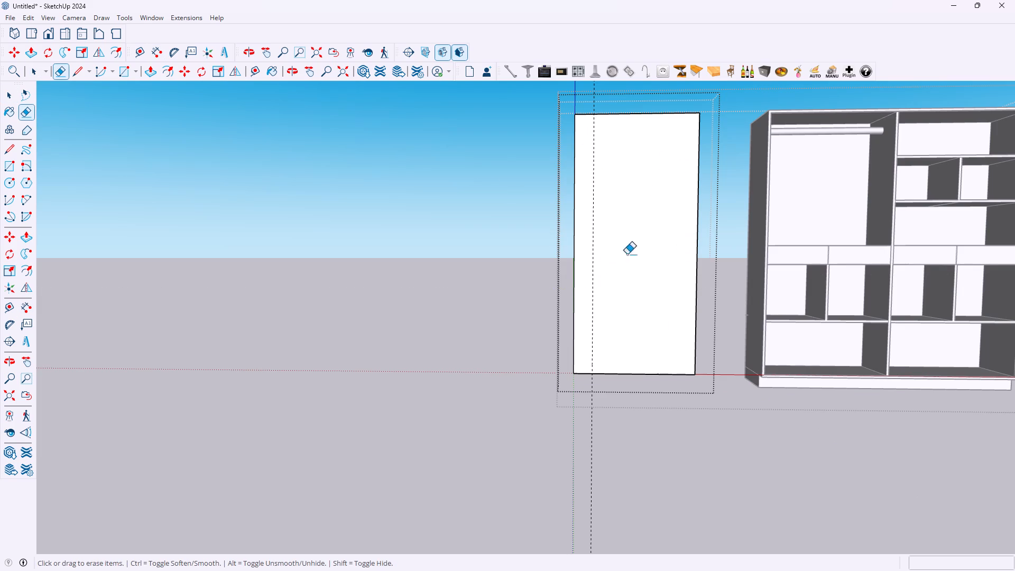
{"action": "left_click_drag", "start_coordinate": [585, 254], "coordinate": [609, 255]}
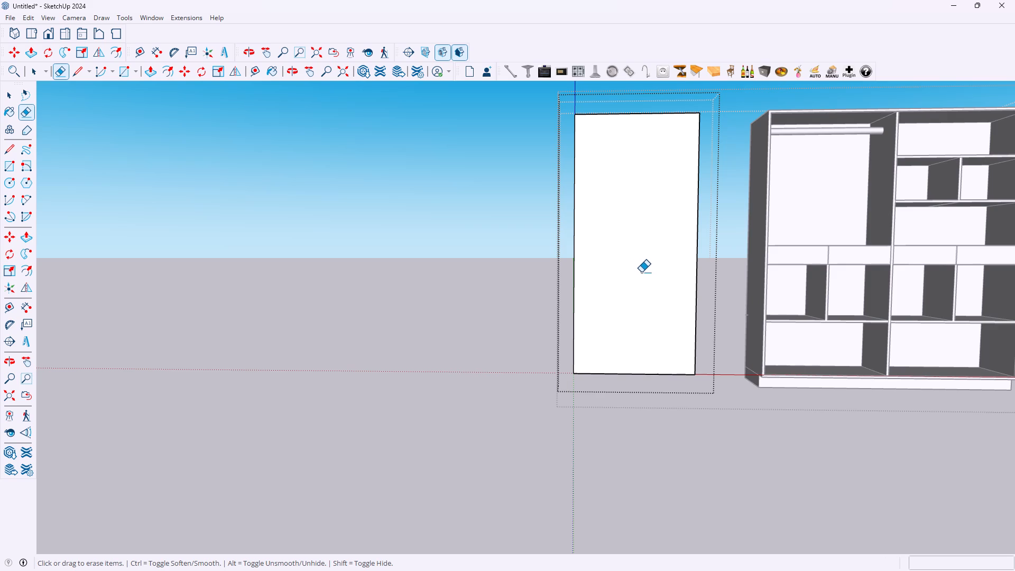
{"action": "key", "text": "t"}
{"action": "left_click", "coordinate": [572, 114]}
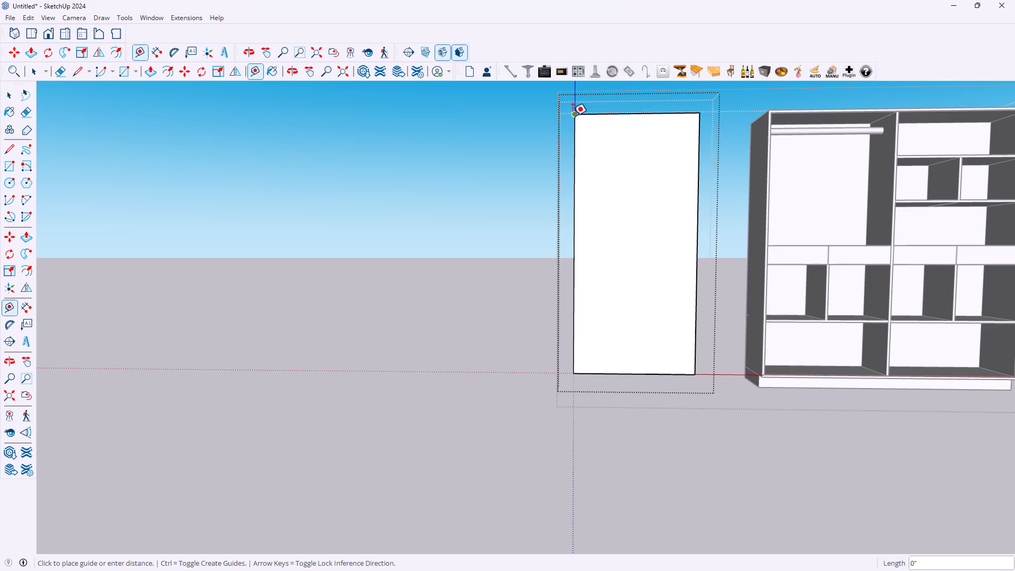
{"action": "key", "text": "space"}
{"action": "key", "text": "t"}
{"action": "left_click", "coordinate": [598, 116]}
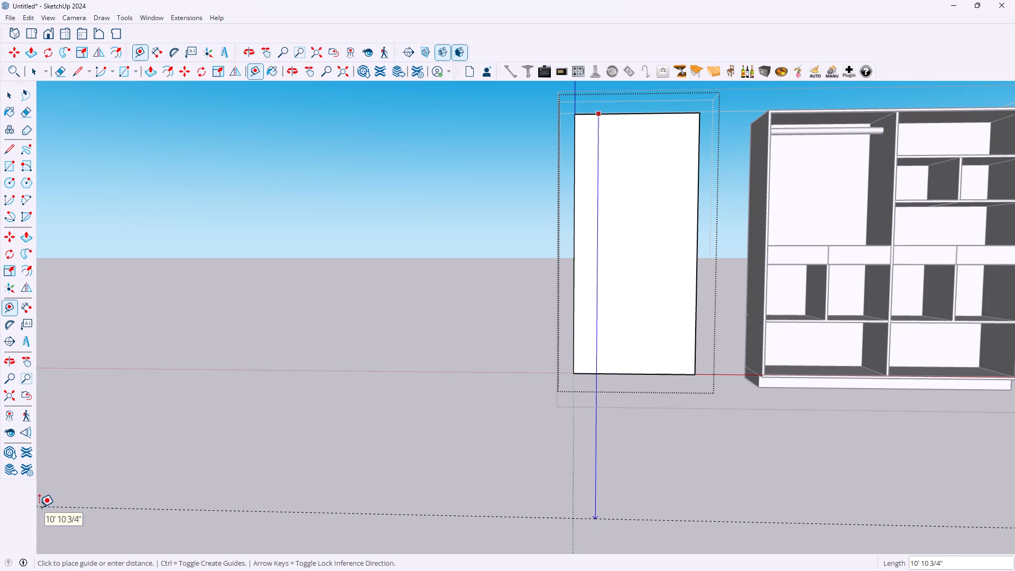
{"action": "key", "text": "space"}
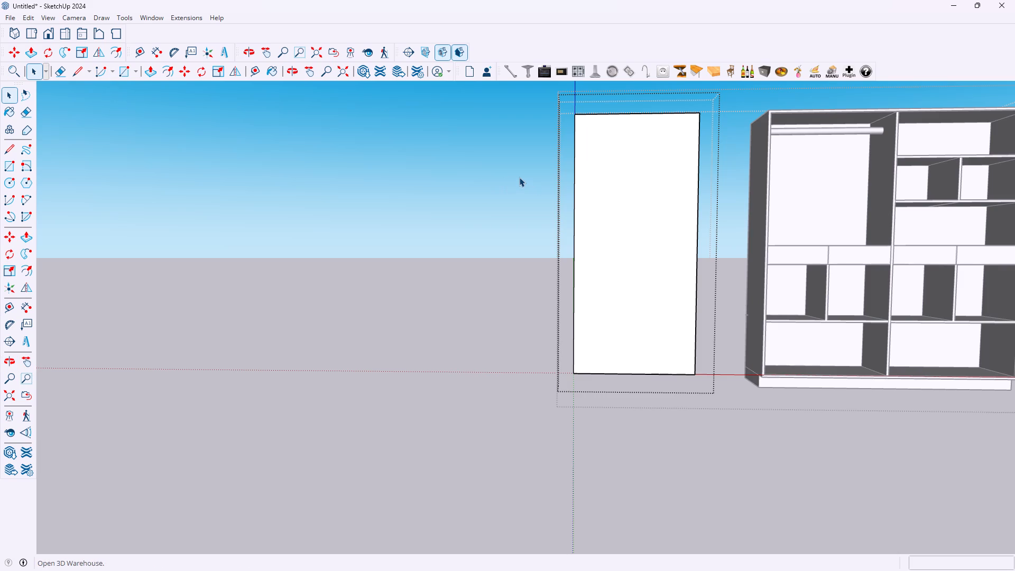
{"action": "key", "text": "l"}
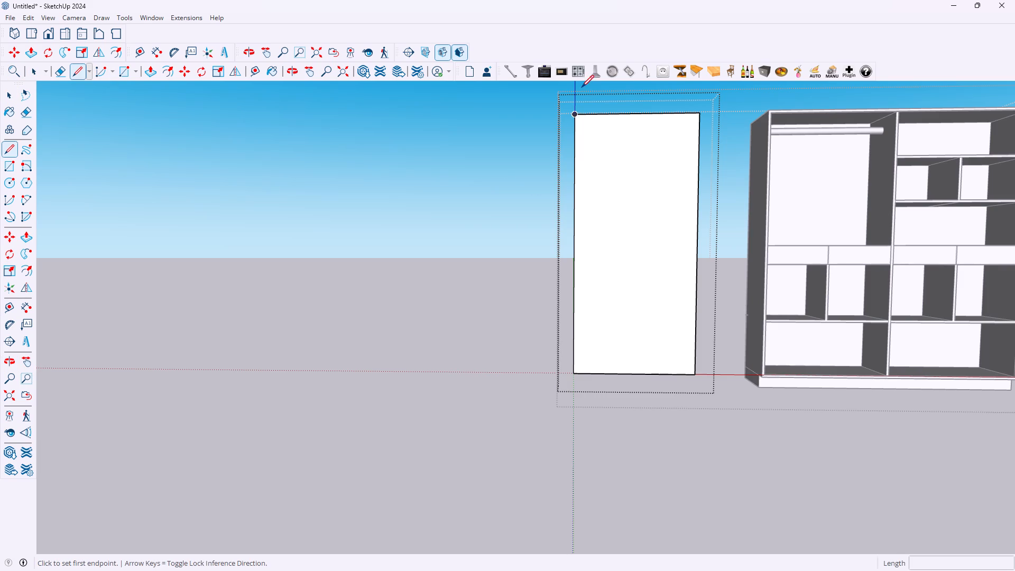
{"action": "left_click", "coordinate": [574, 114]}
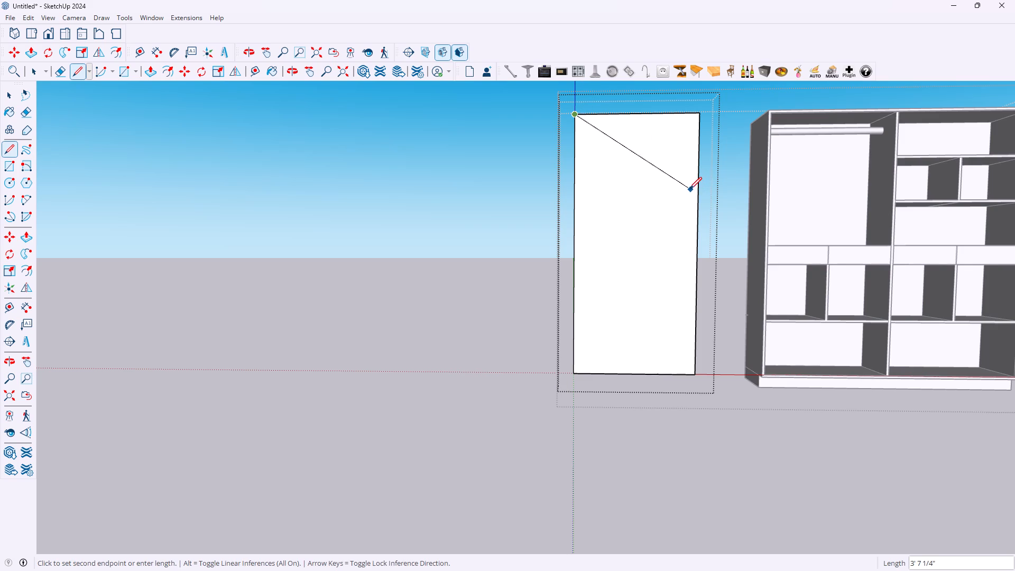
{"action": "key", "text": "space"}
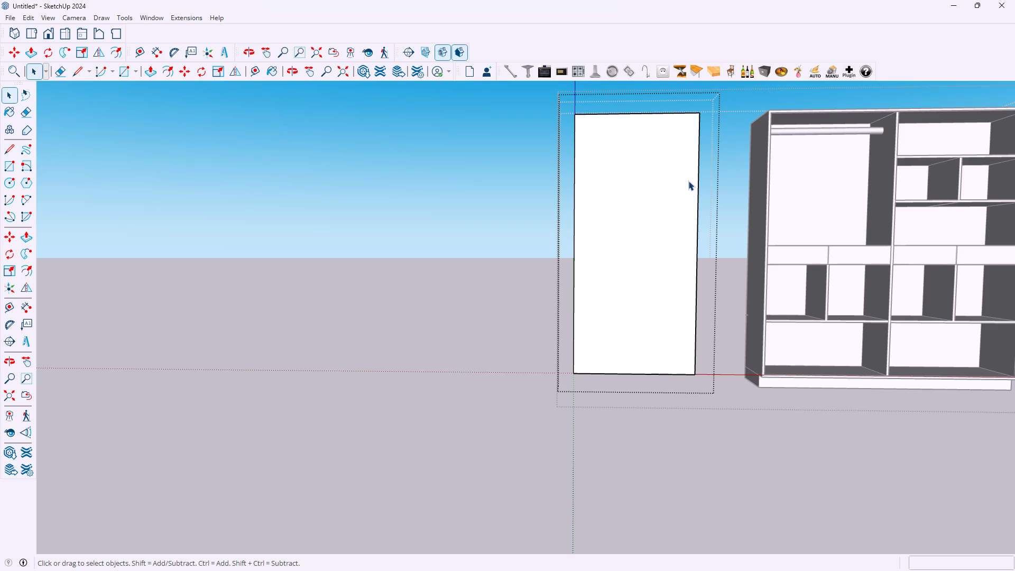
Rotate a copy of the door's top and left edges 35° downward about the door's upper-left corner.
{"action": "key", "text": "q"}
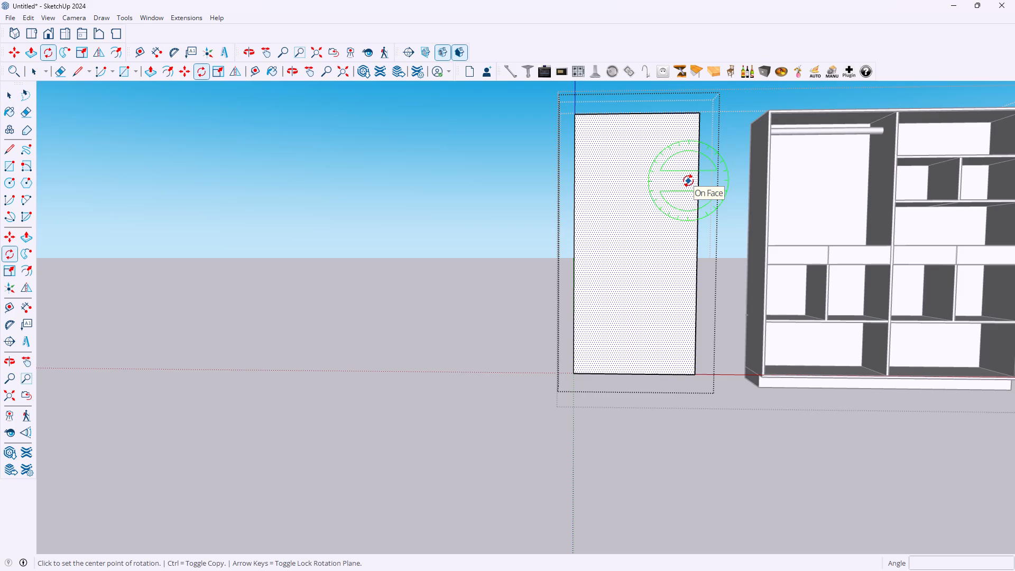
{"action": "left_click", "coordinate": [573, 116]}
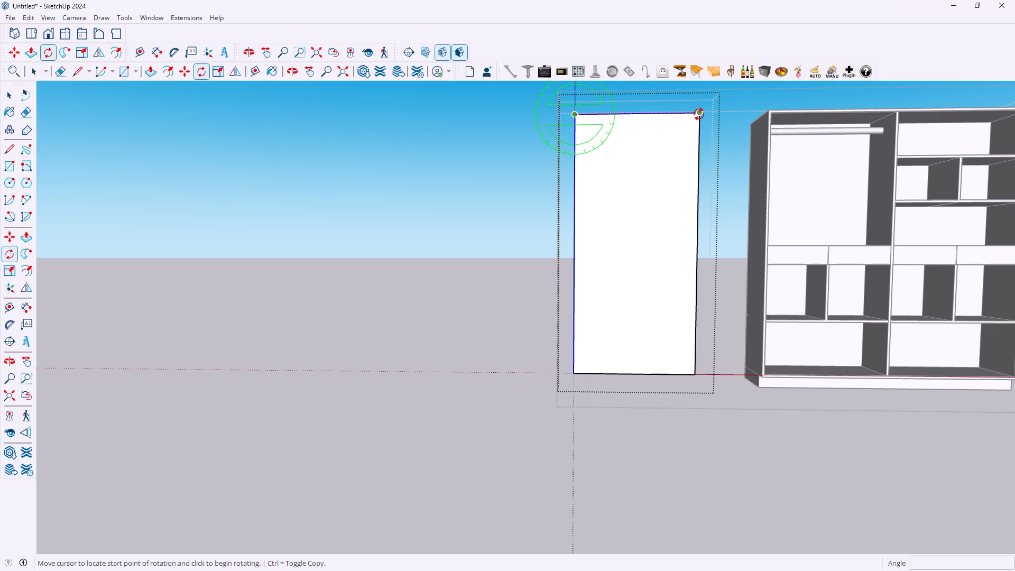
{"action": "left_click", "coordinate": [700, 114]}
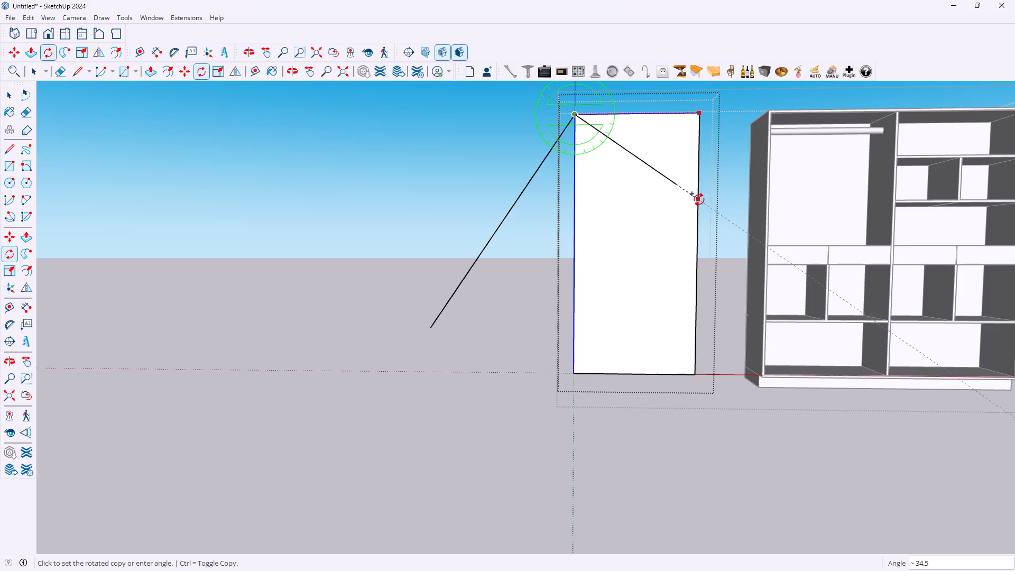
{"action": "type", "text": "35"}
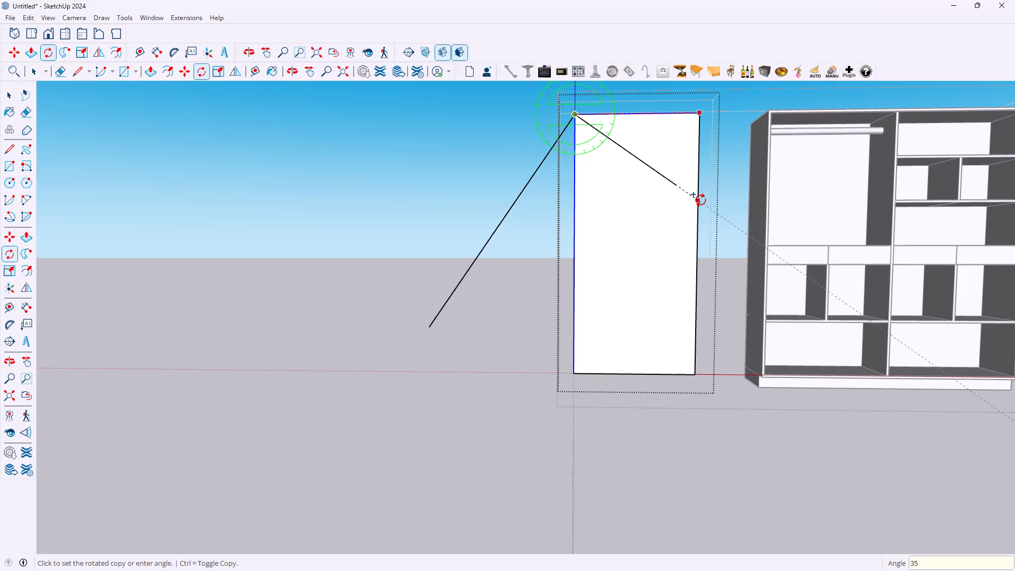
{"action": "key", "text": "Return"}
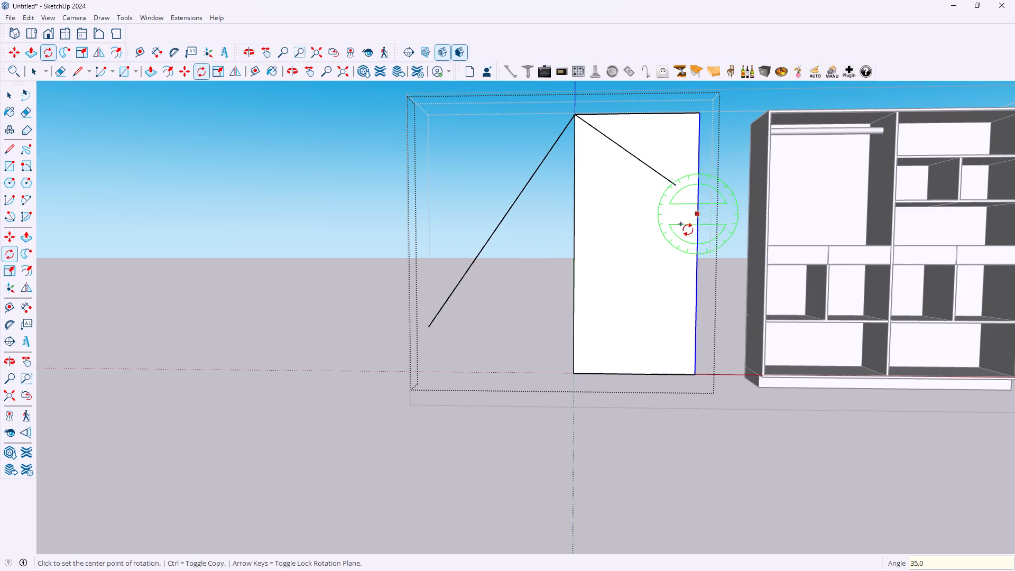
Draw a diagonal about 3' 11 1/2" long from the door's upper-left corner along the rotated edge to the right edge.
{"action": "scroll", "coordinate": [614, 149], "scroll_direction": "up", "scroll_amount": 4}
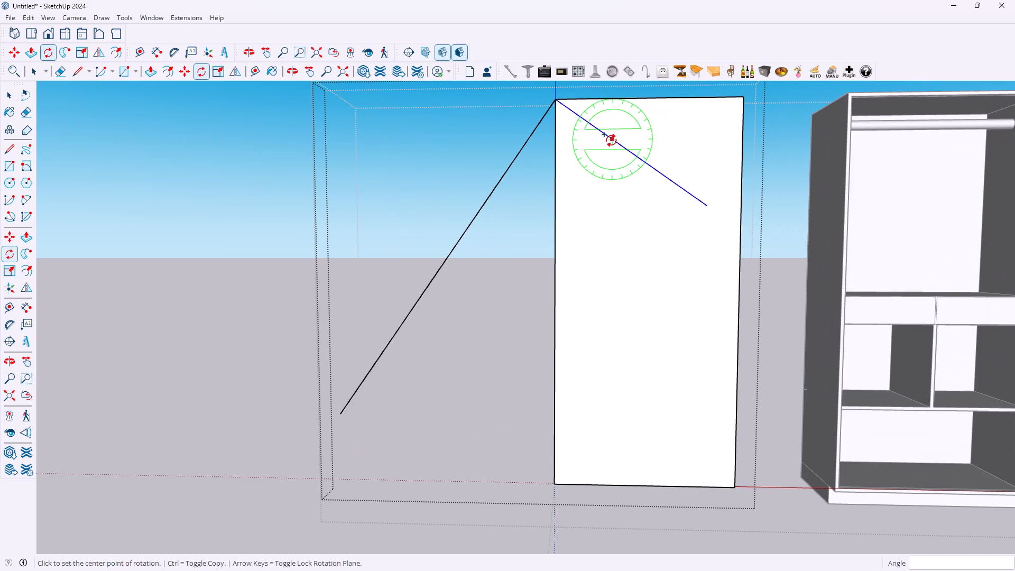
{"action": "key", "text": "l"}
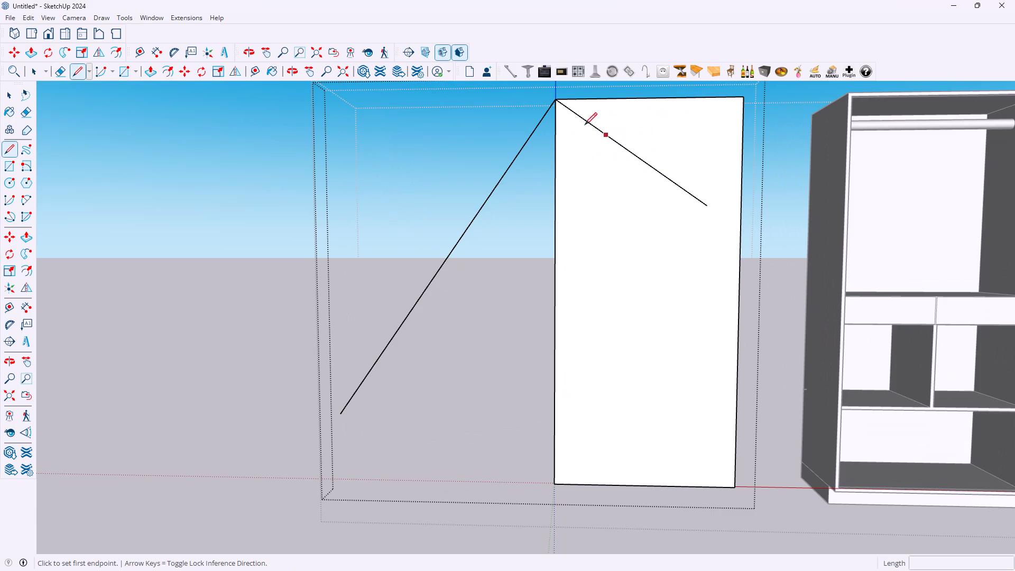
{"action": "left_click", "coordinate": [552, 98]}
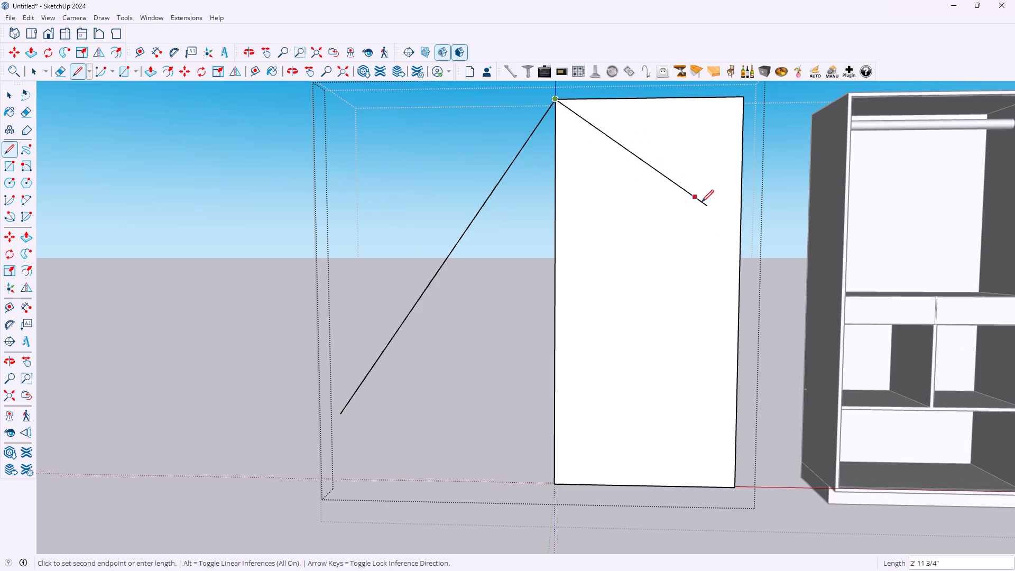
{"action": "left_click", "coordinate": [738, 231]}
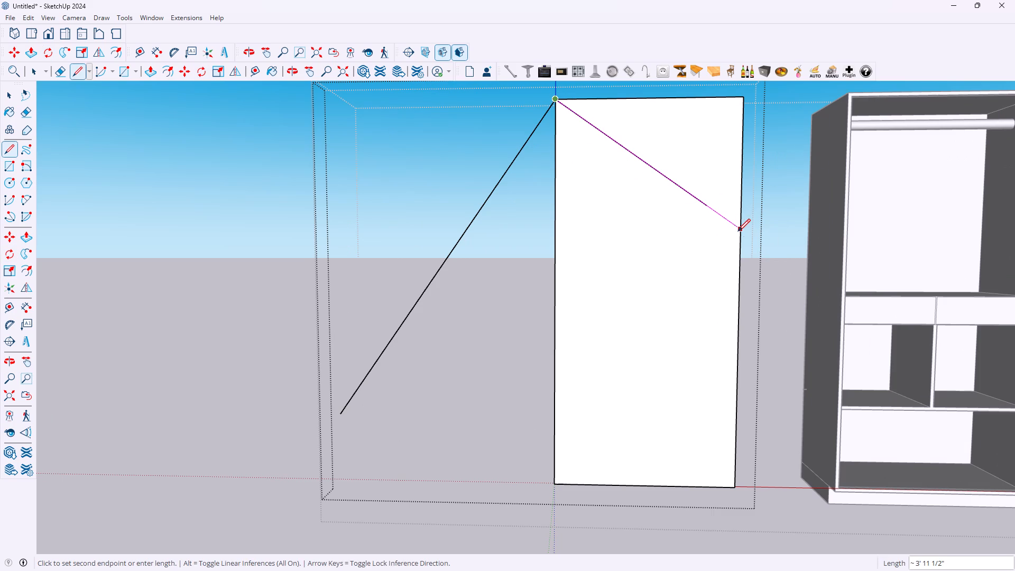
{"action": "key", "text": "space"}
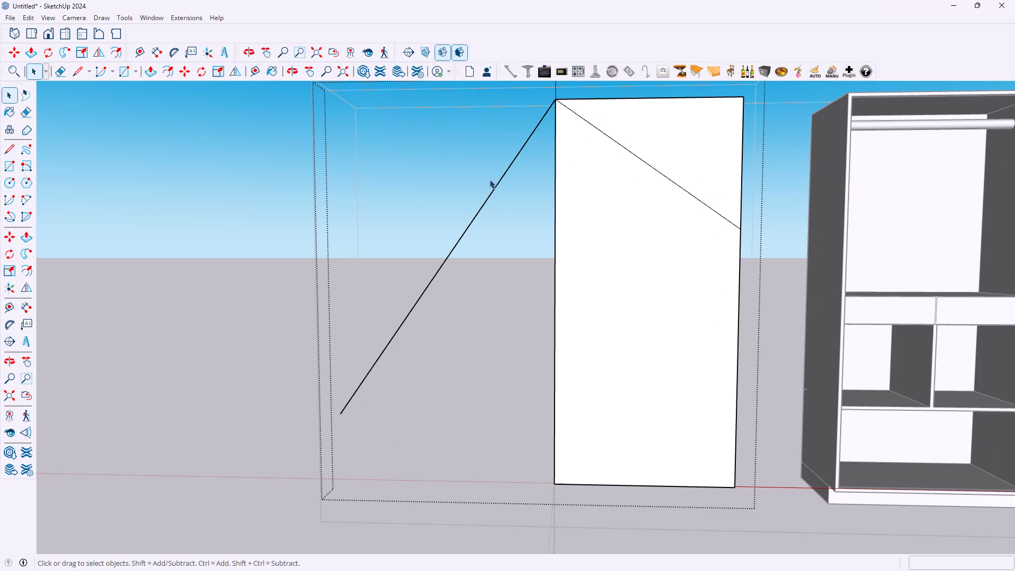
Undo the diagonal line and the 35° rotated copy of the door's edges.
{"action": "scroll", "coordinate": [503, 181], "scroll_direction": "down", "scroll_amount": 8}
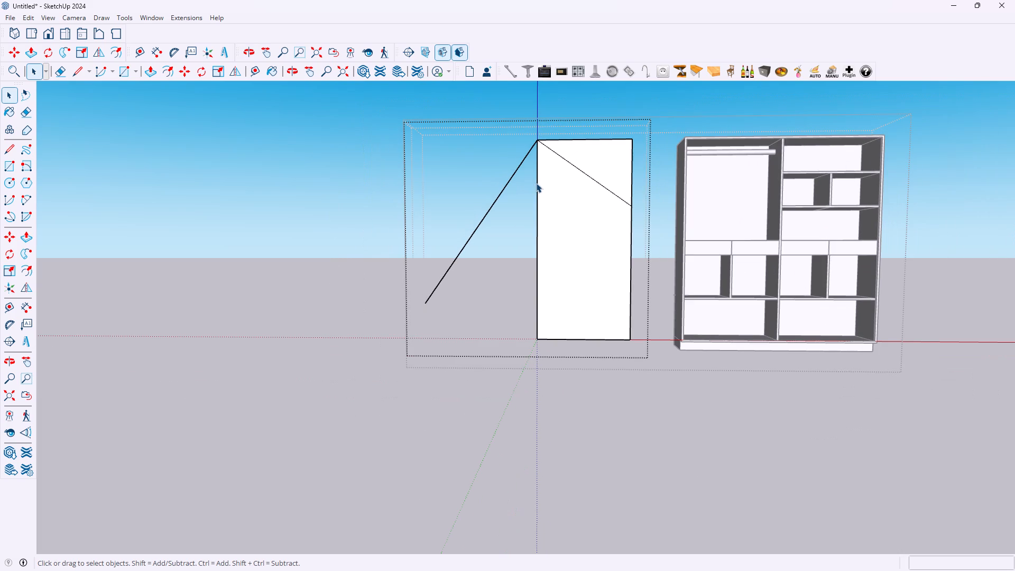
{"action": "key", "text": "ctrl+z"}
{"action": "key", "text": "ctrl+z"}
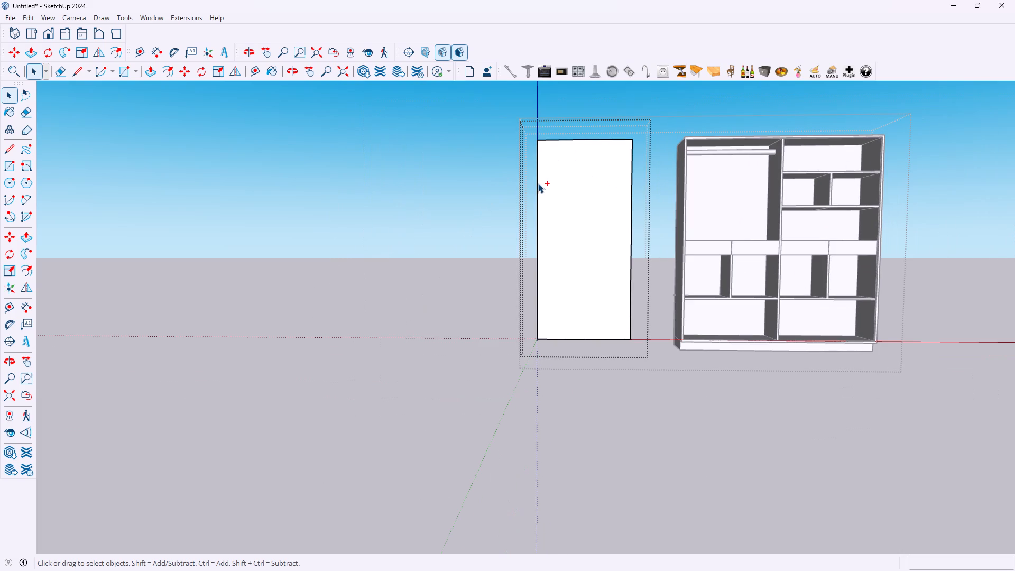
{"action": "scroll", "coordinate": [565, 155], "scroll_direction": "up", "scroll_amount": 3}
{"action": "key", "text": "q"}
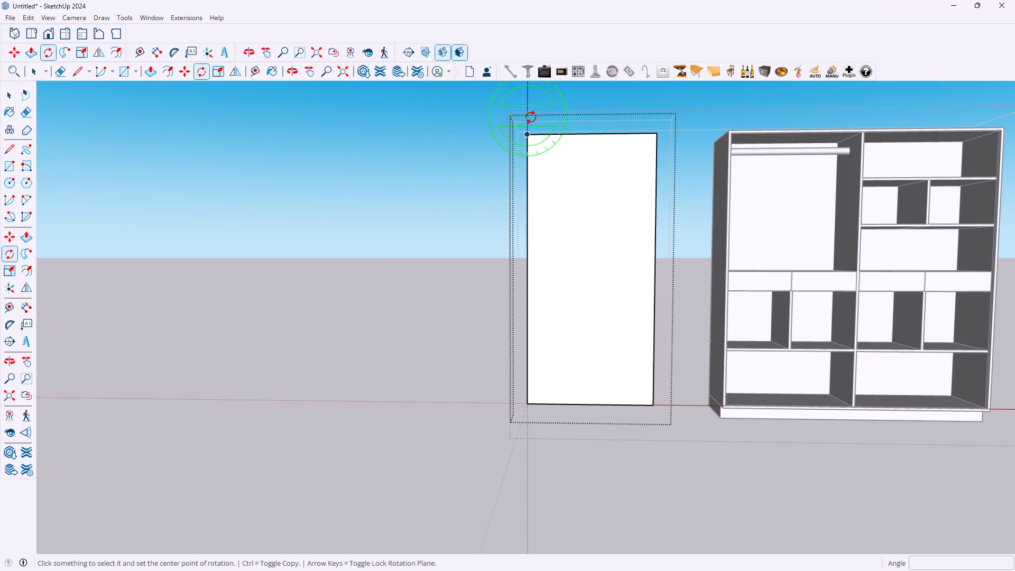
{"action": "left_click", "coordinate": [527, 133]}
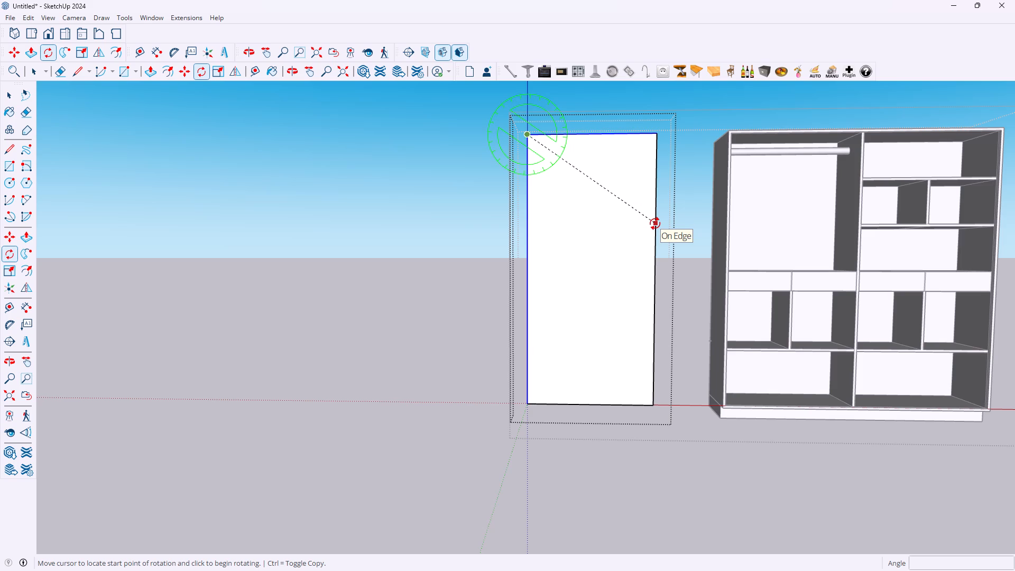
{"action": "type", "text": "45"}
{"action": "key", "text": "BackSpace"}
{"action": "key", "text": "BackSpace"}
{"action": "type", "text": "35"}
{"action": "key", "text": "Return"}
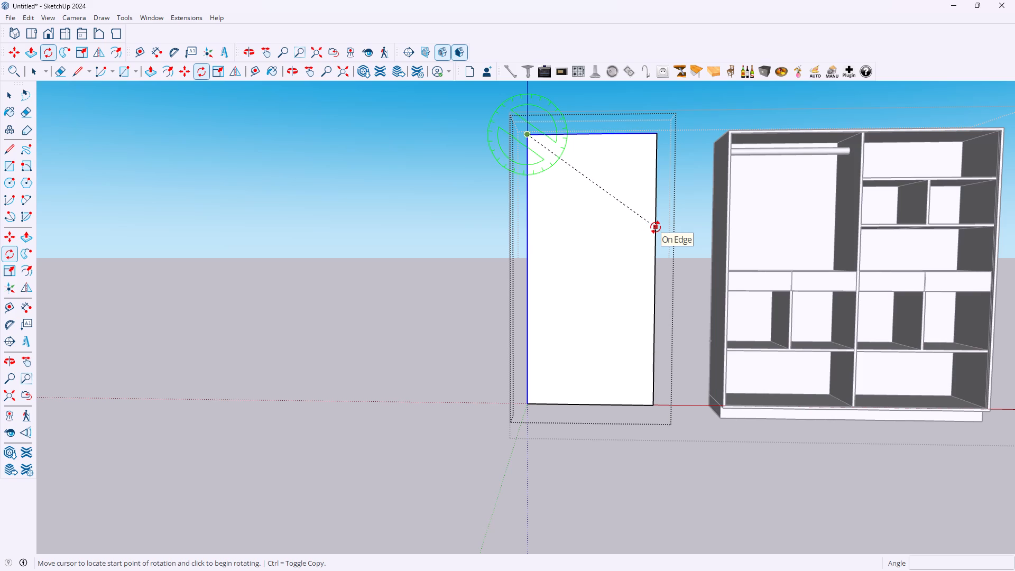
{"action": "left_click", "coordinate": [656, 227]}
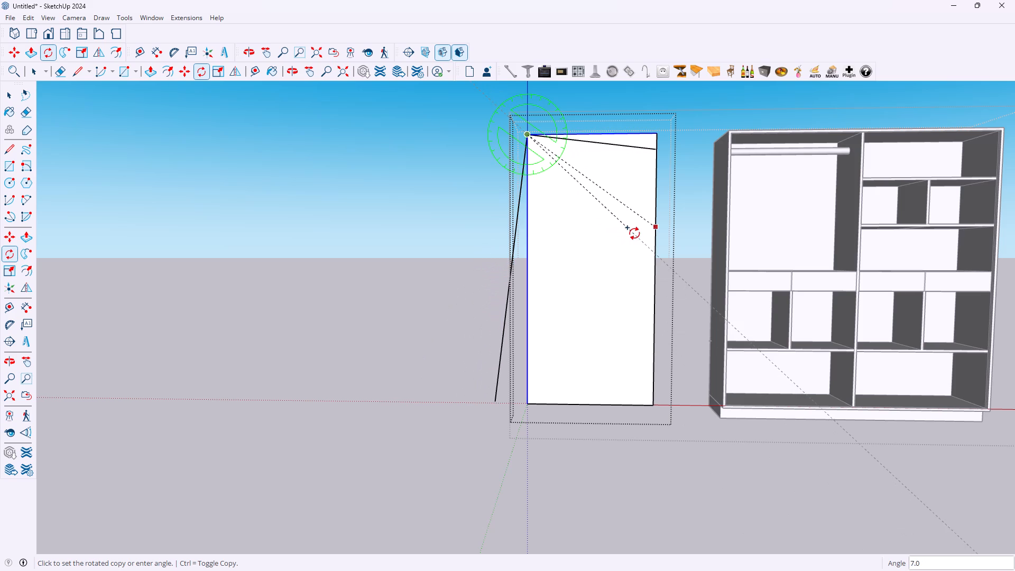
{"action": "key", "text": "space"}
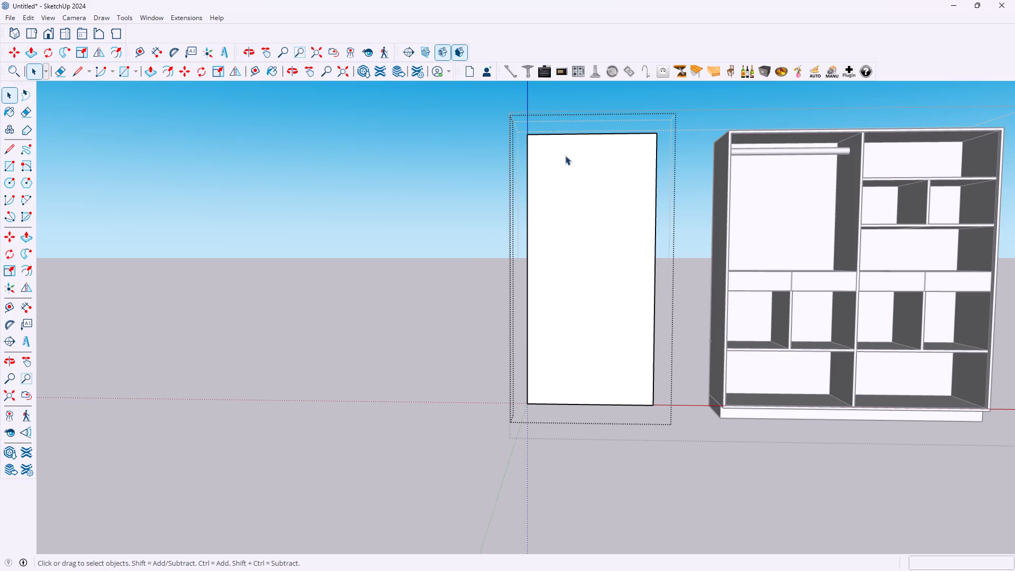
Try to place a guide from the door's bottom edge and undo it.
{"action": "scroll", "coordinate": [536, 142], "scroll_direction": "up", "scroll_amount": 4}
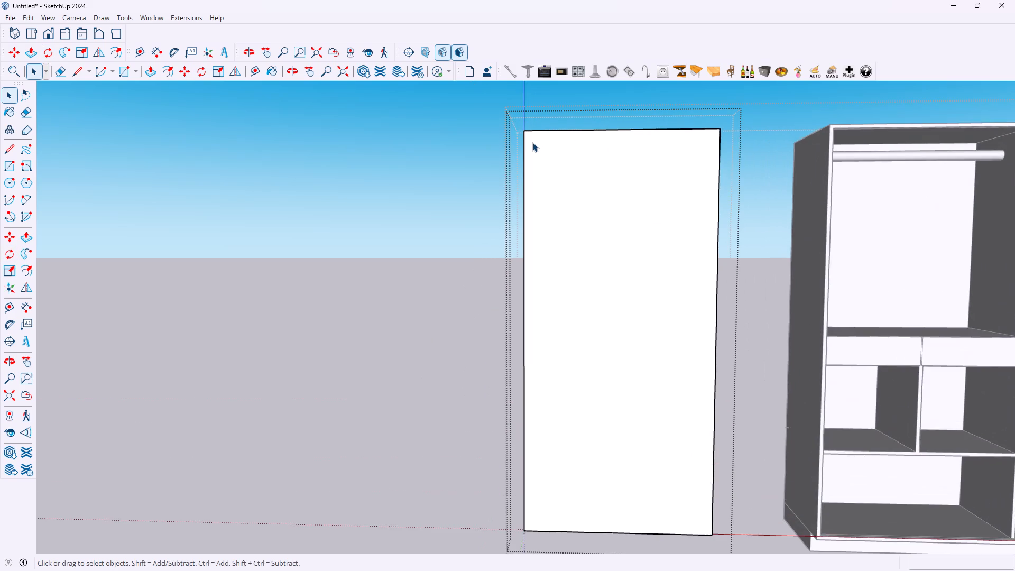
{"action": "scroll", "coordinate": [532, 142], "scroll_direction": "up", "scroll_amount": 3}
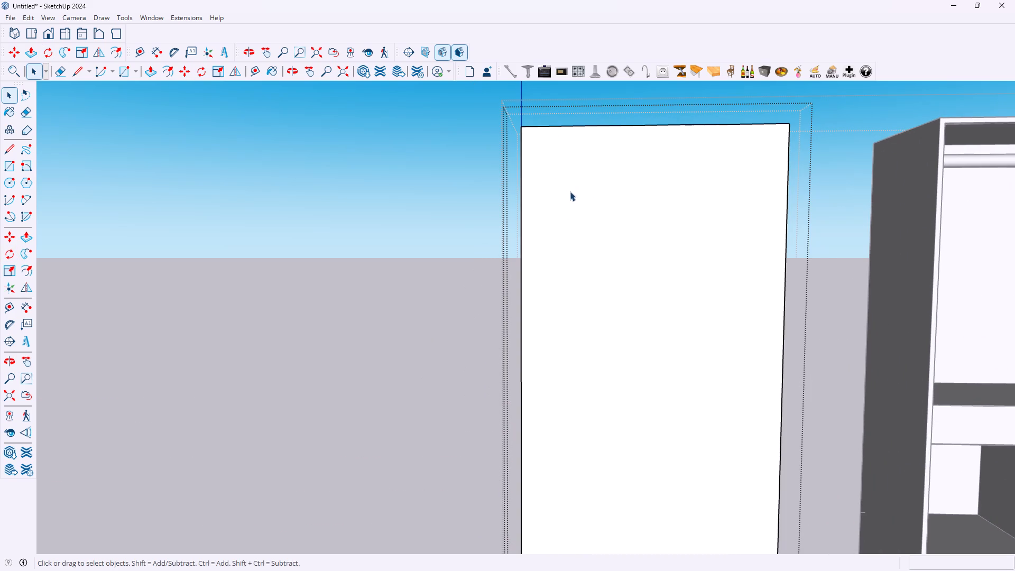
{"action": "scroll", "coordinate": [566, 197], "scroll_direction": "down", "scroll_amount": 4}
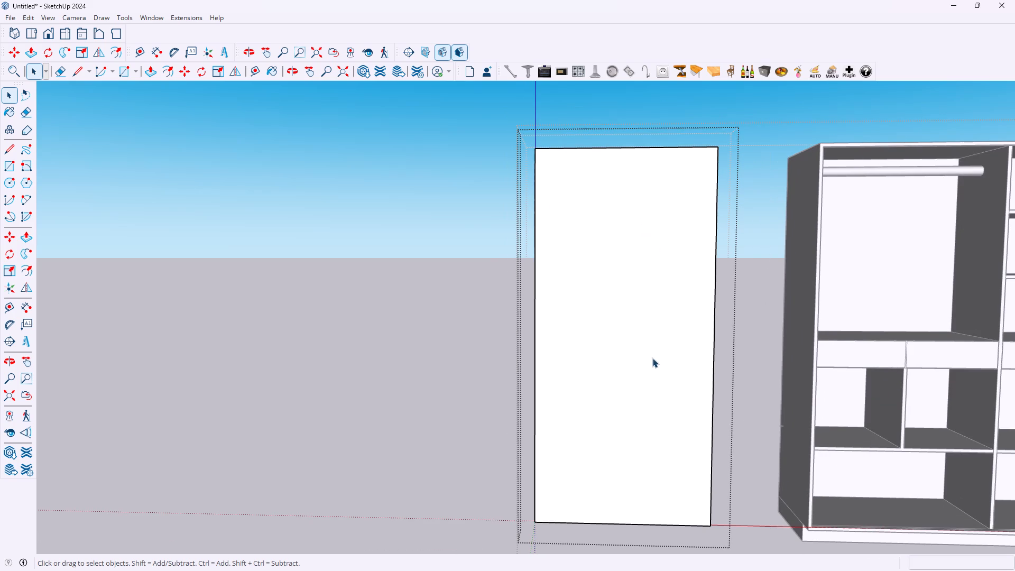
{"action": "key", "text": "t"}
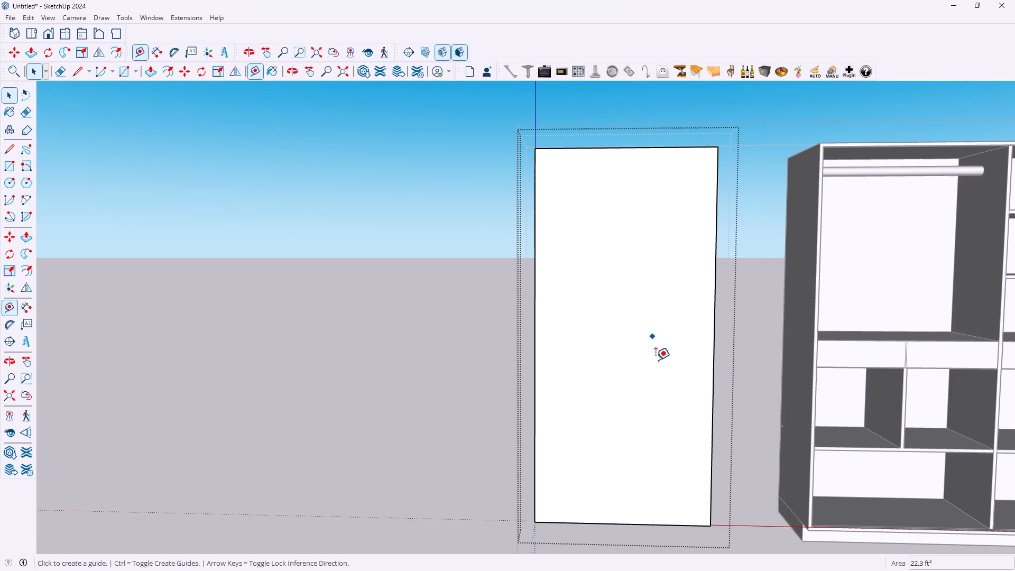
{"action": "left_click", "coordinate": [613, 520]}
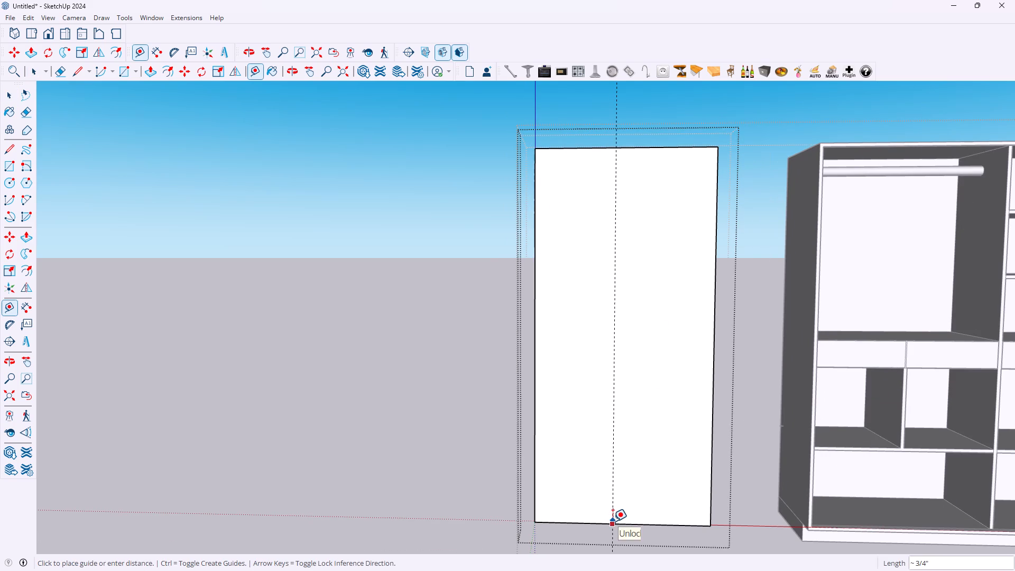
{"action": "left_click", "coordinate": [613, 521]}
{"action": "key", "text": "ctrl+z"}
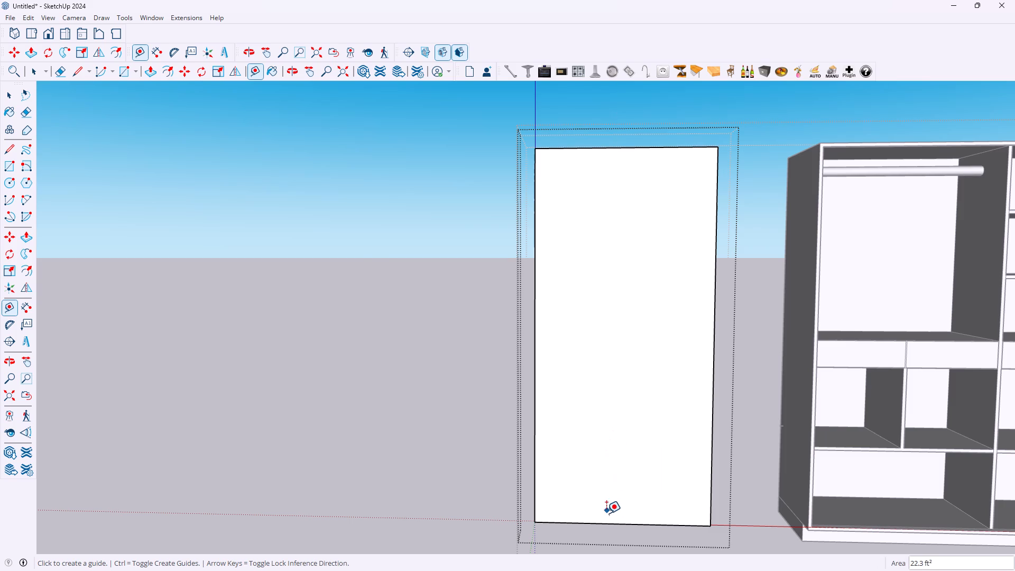
Place guides along the door's top edge, about 6' 10 1/2" above the bottom, and along the left edge, about 3' 3" from the right.
{"action": "left_click", "coordinate": [602, 523]}
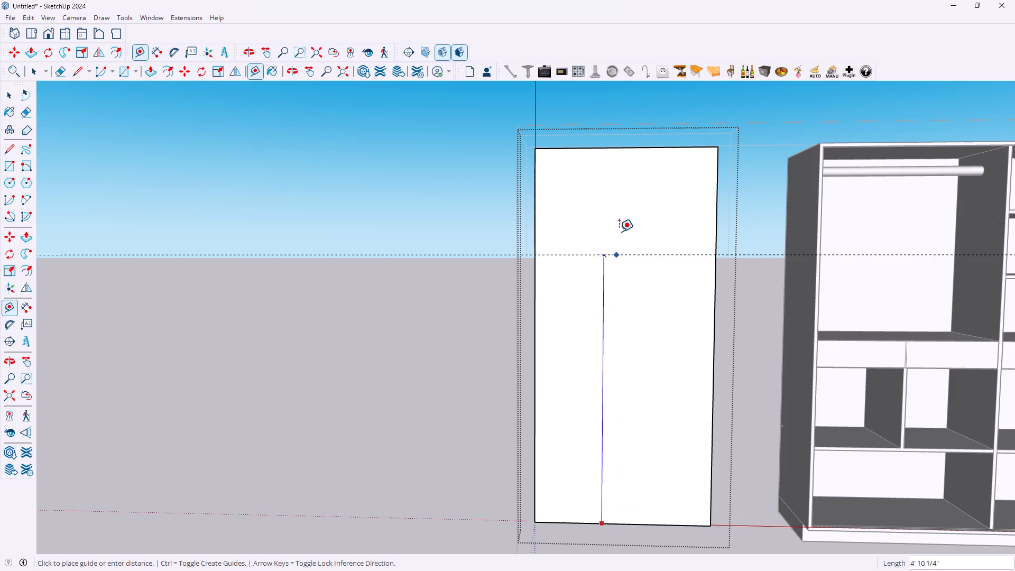
{"action": "left_click", "coordinate": [633, 145]}
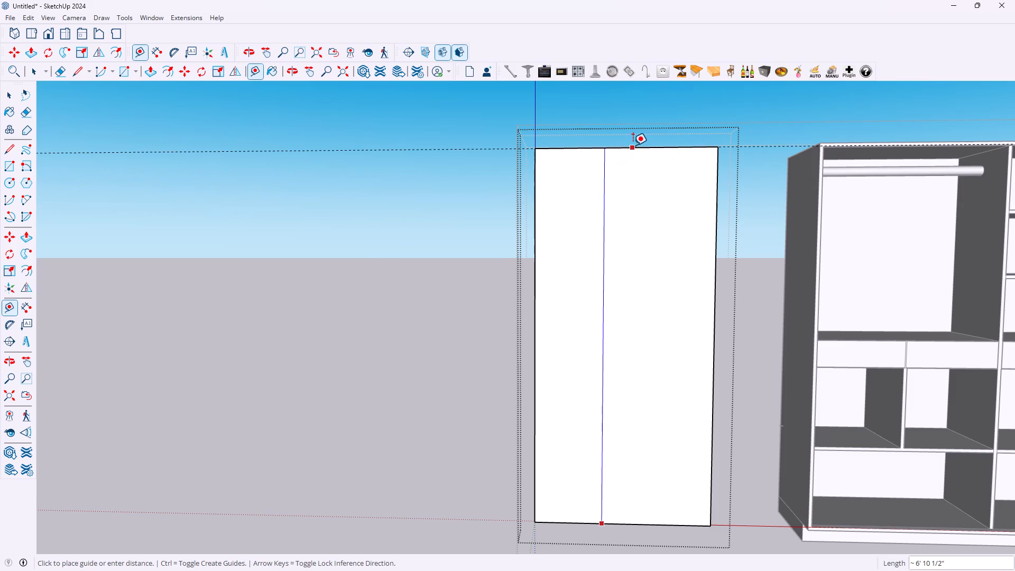
{"action": "left_click", "coordinate": [535, 148]}
{"action": "key", "text": "space"}
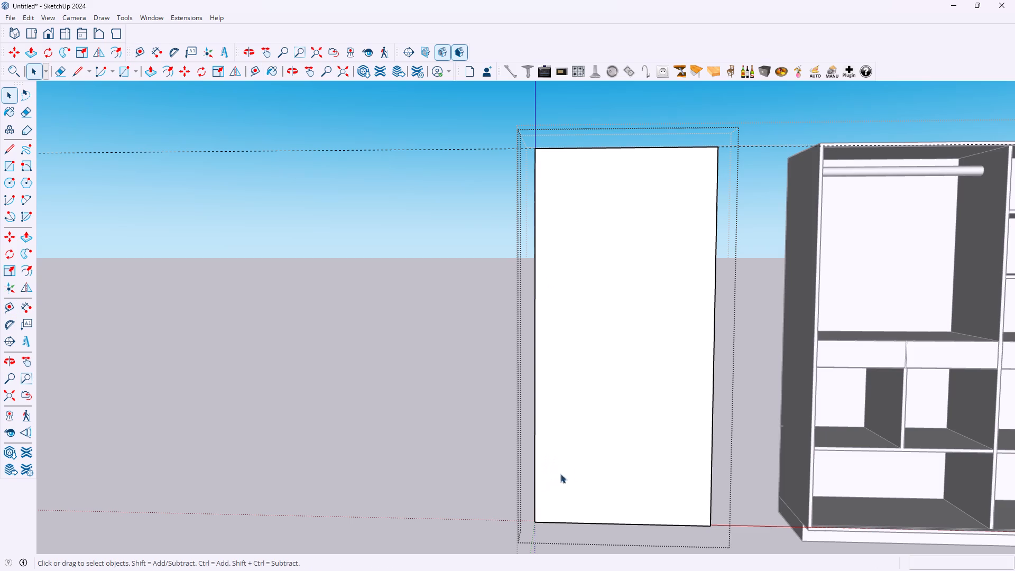
{"action": "key", "text": "t"}
{"action": "left_click", "coordinate": [712, 426]}
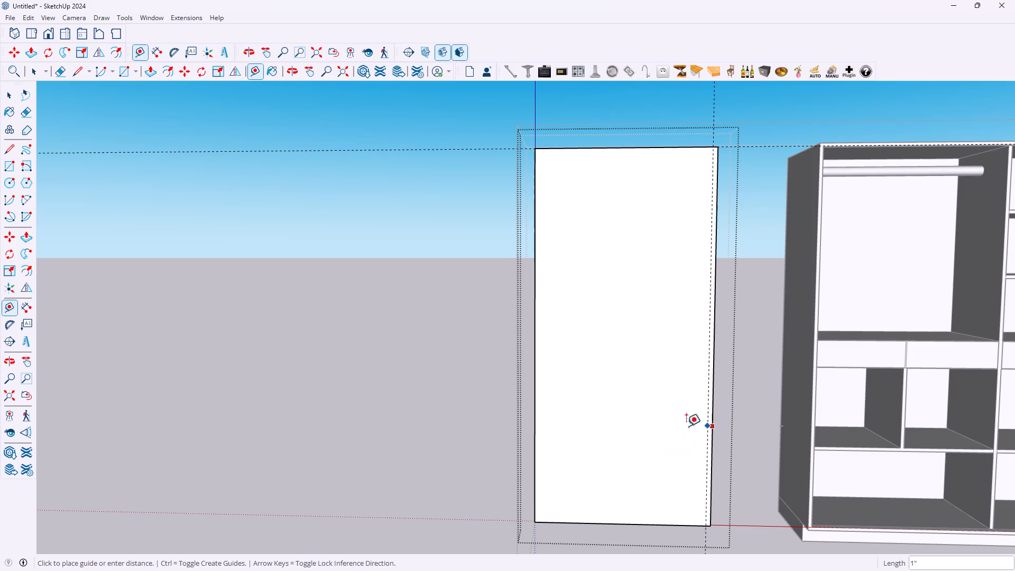
{"action": "left_click", "coordinate": [531, 414]}
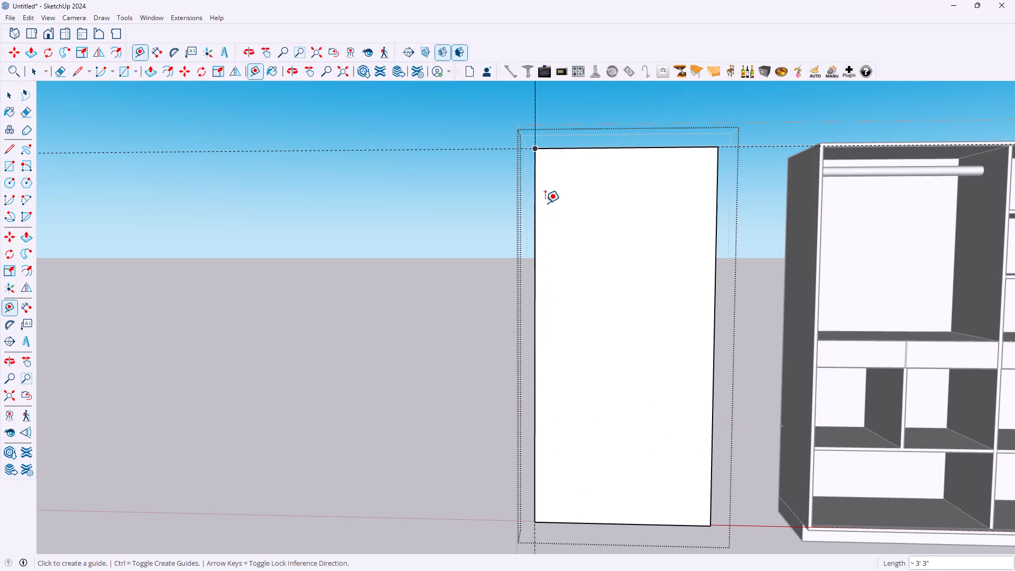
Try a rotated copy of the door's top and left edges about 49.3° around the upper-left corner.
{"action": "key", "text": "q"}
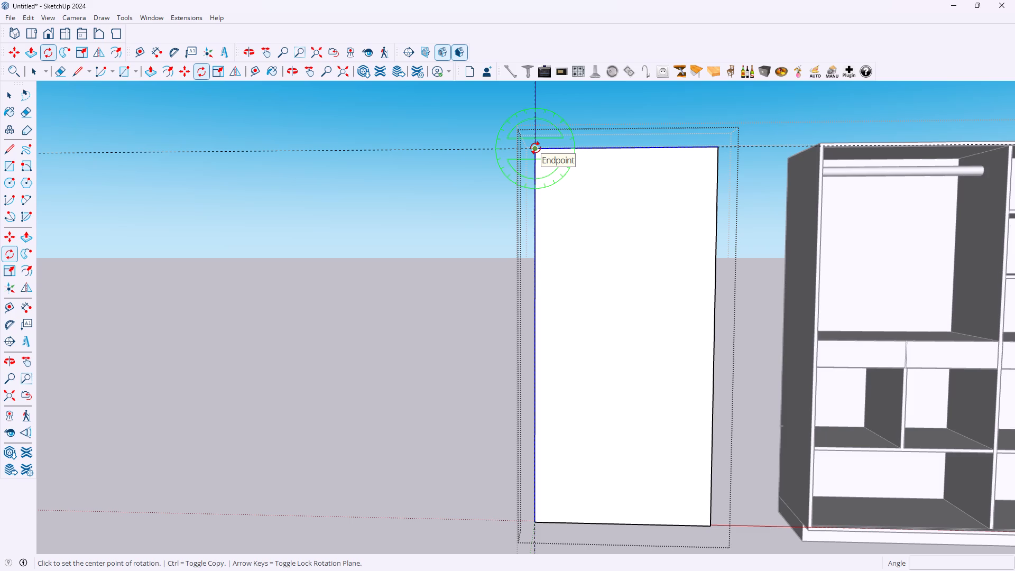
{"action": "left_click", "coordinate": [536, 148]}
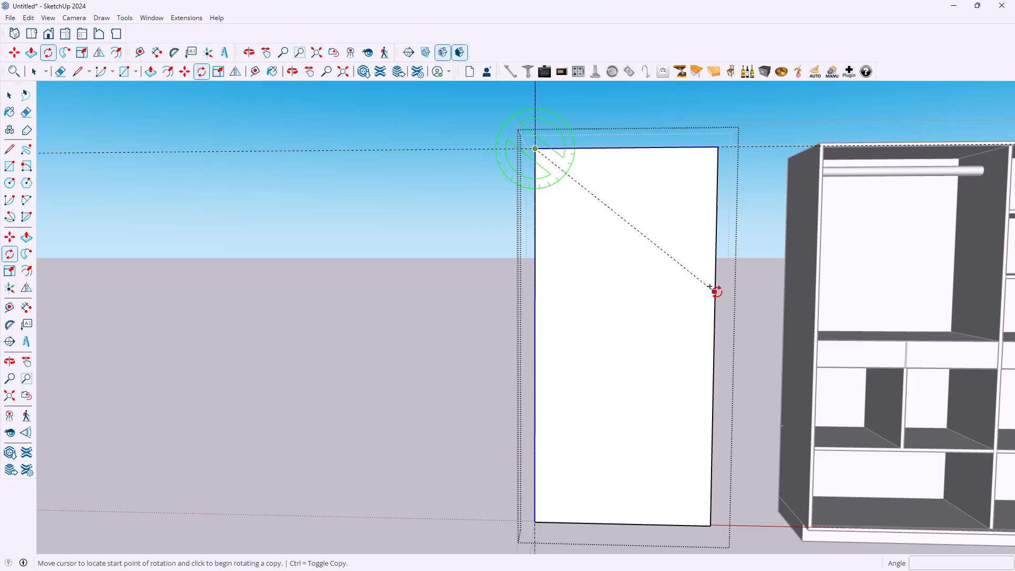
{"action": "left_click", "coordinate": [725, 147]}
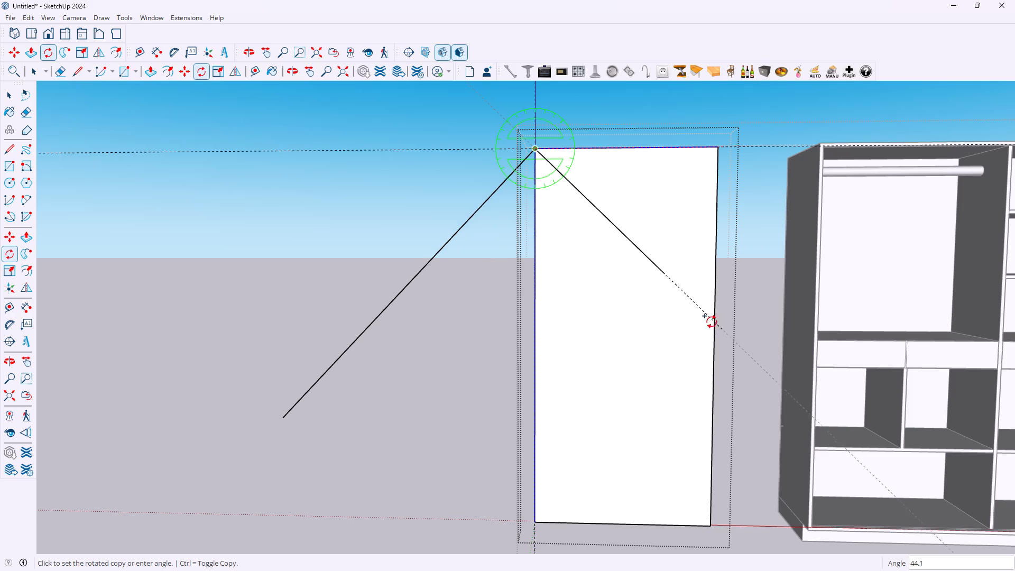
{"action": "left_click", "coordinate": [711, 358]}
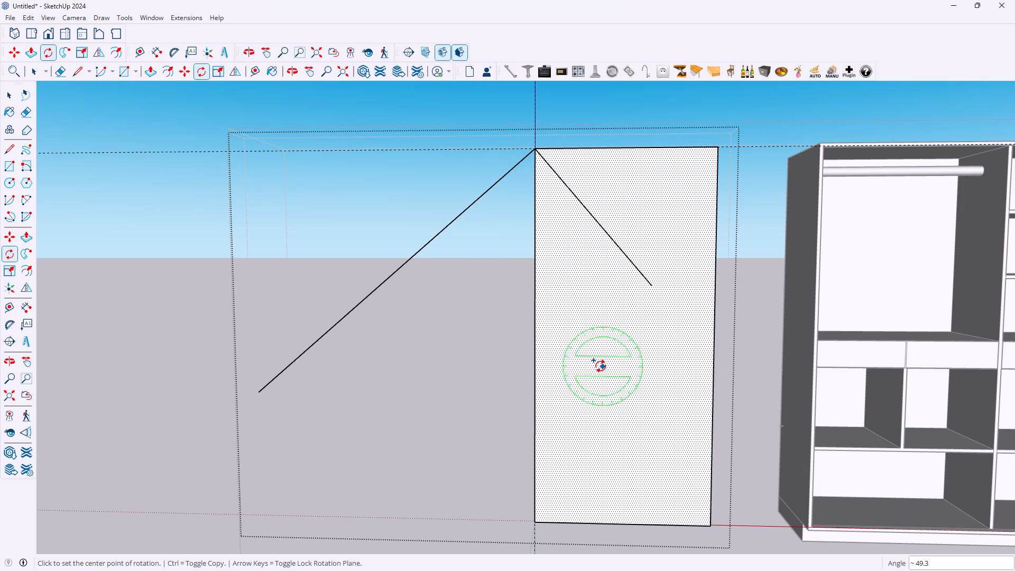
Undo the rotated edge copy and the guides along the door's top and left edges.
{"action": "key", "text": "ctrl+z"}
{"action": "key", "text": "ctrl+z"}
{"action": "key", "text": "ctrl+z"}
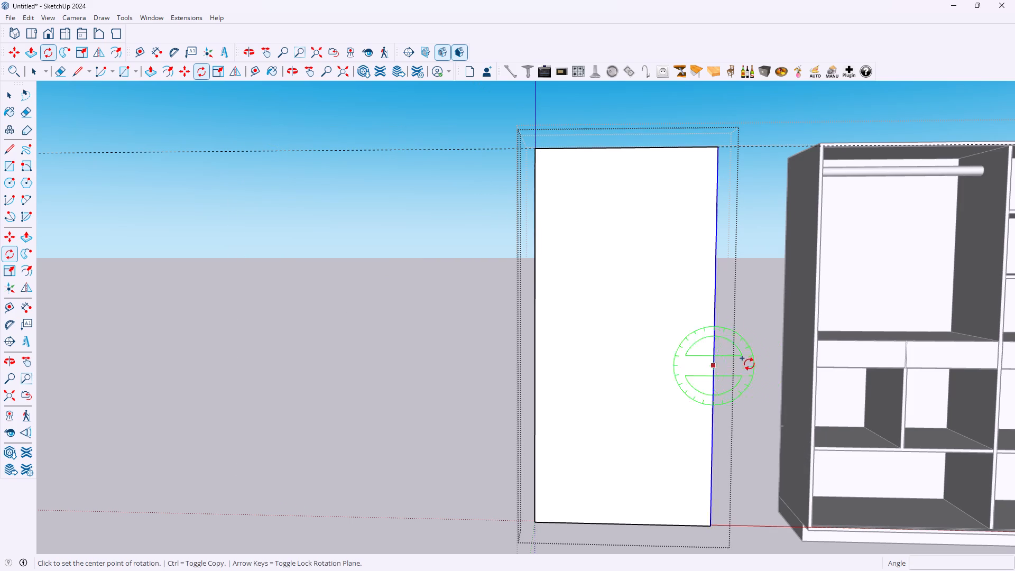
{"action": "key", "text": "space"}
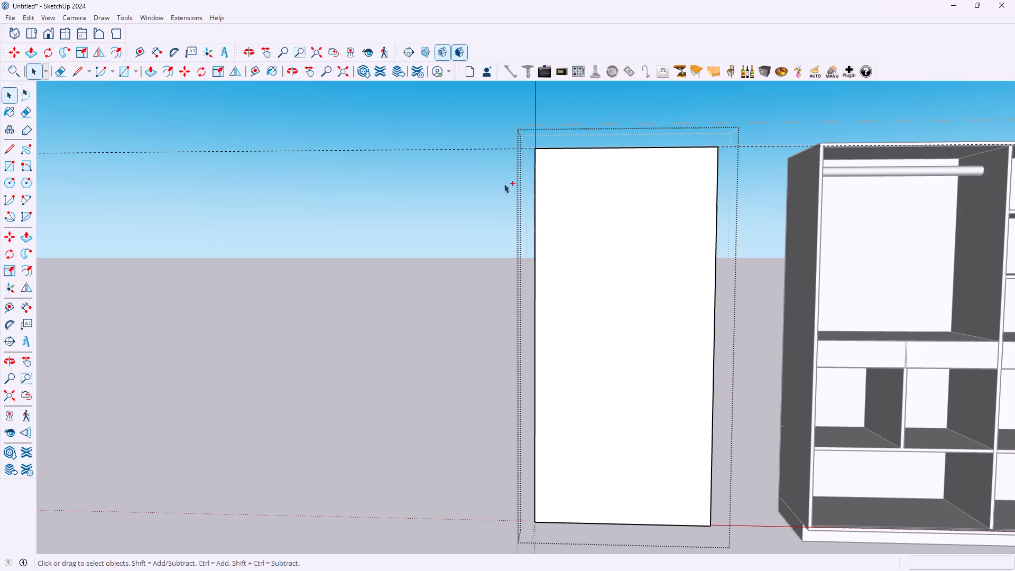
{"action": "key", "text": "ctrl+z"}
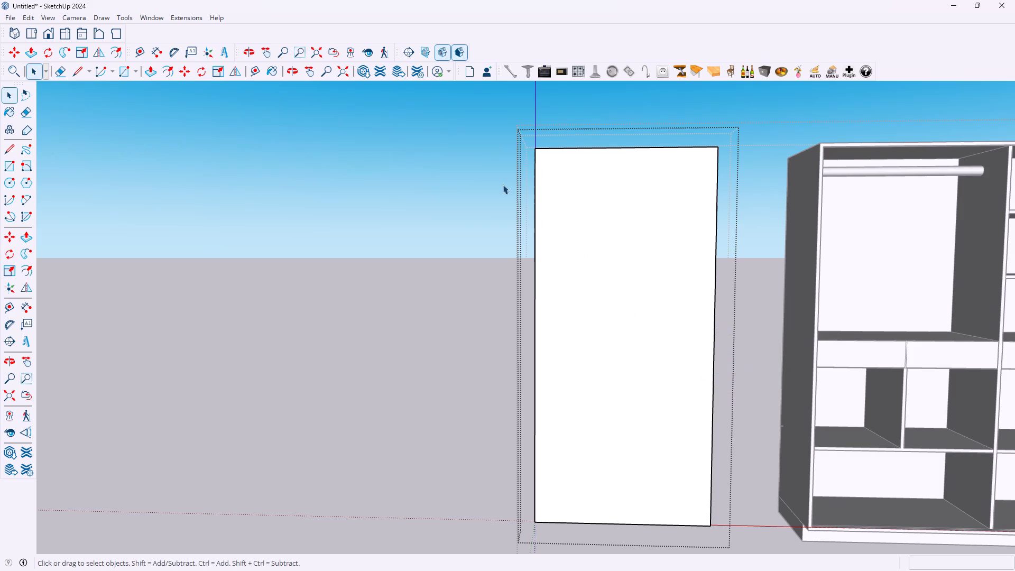
Draw two stacked X's on the door with four diagonals about 4' 8 3/4" long, joining its corners to the side-edge midpoints.
{"action": "key", "text": "l"}
{"action": "left_click", "coordinate": [537, 150]}
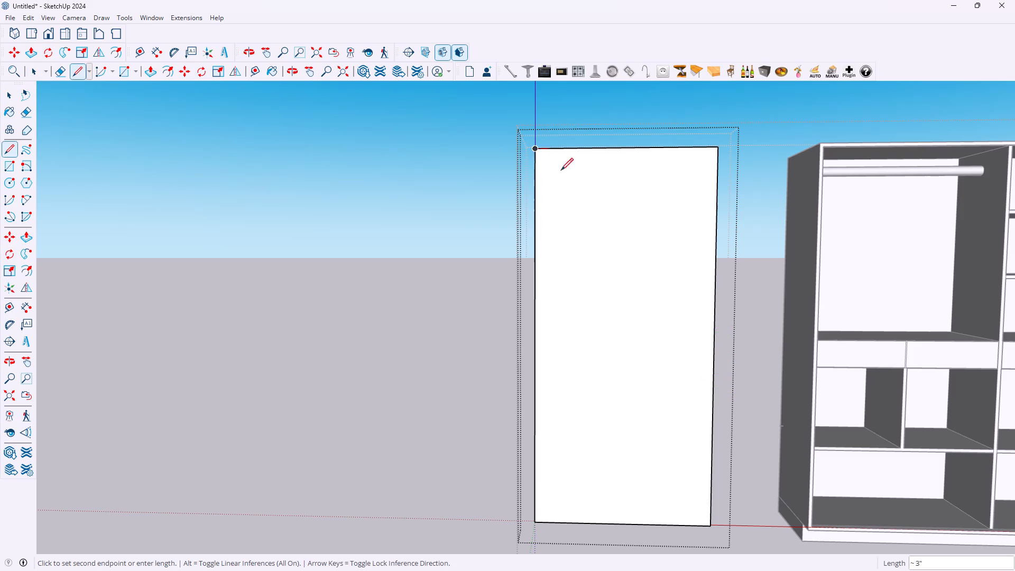
{"action": "left_click", "coordinate": [715, 340]}
{"action": "left_click", "coordinate": [715, 342]}
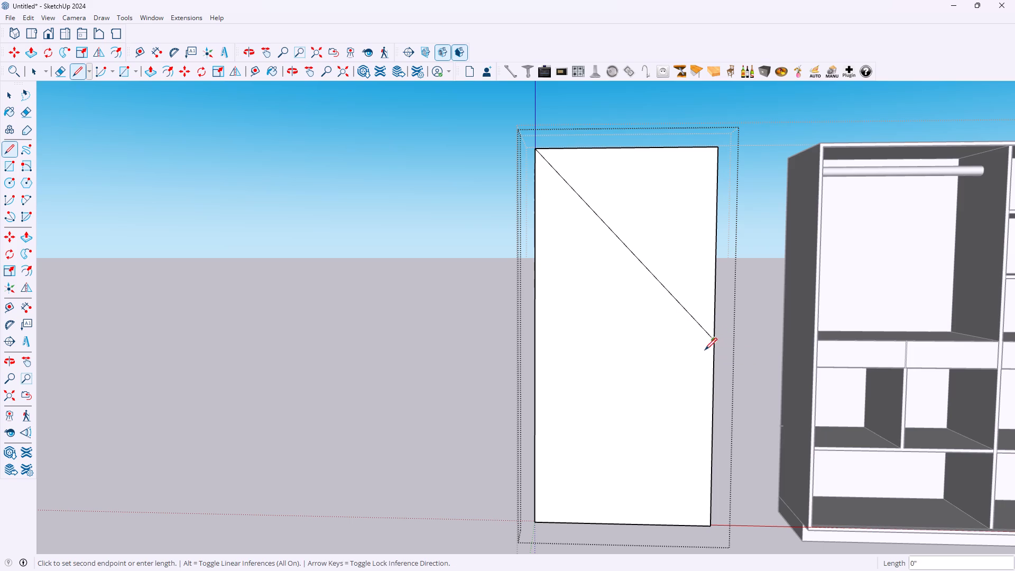
{"action": "left_click", "coordinate": [534, 521]}
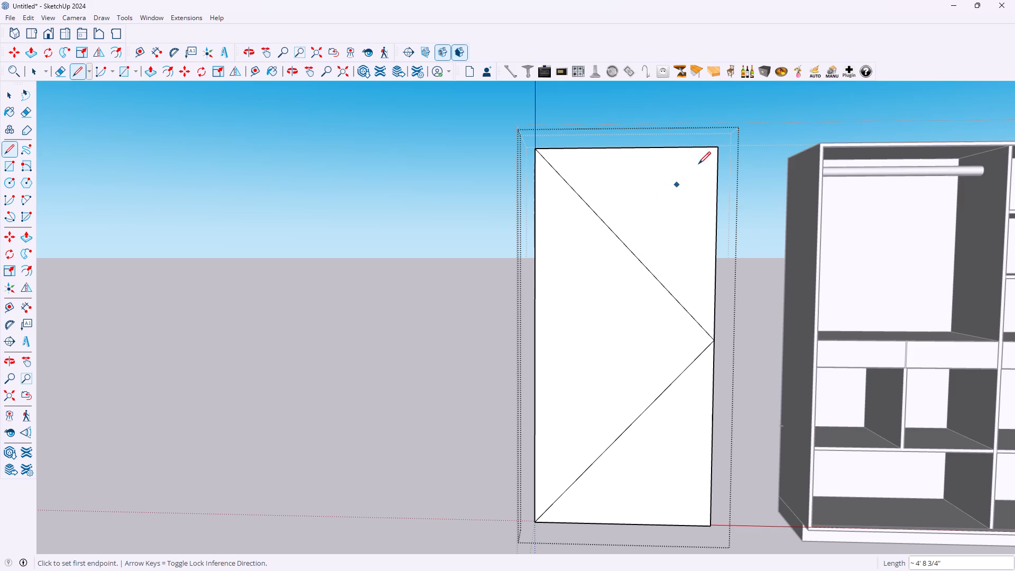
{"action": "left_click", "coordinate": [715, 149]}
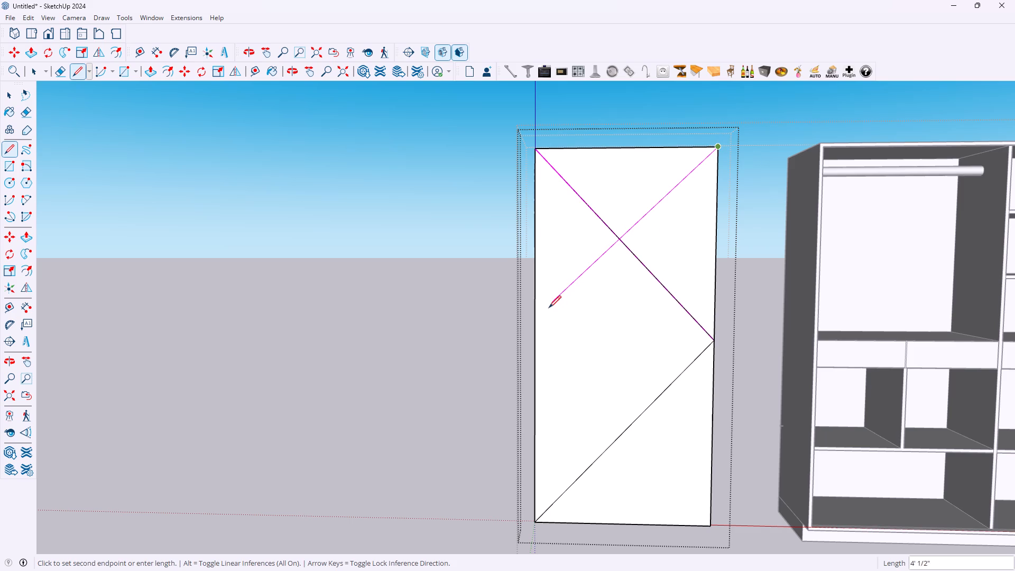
{"action": "left_click", "coordinate": [534, 339]}
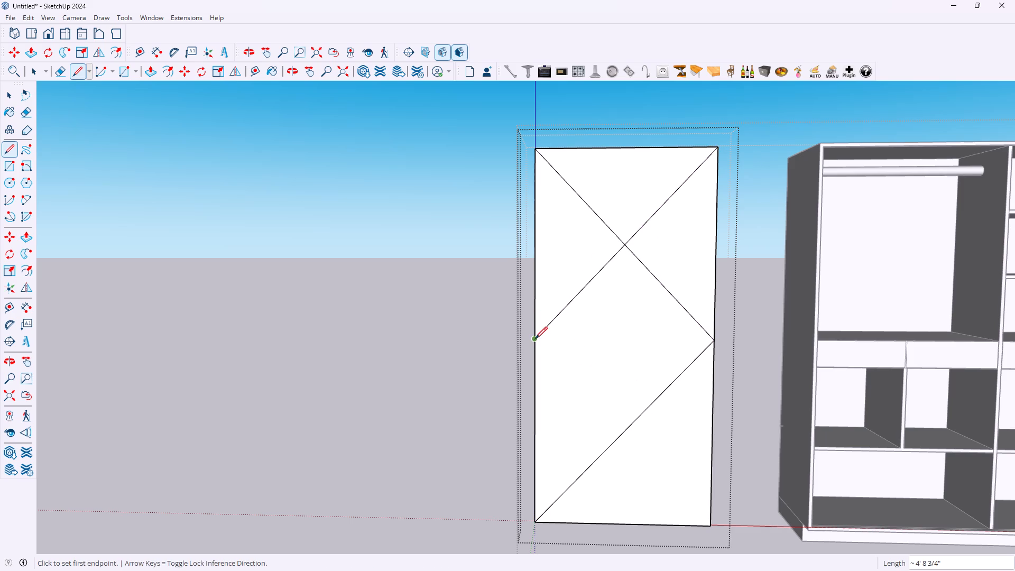
{"action": "left_click", "coordinate": [534, 339]}
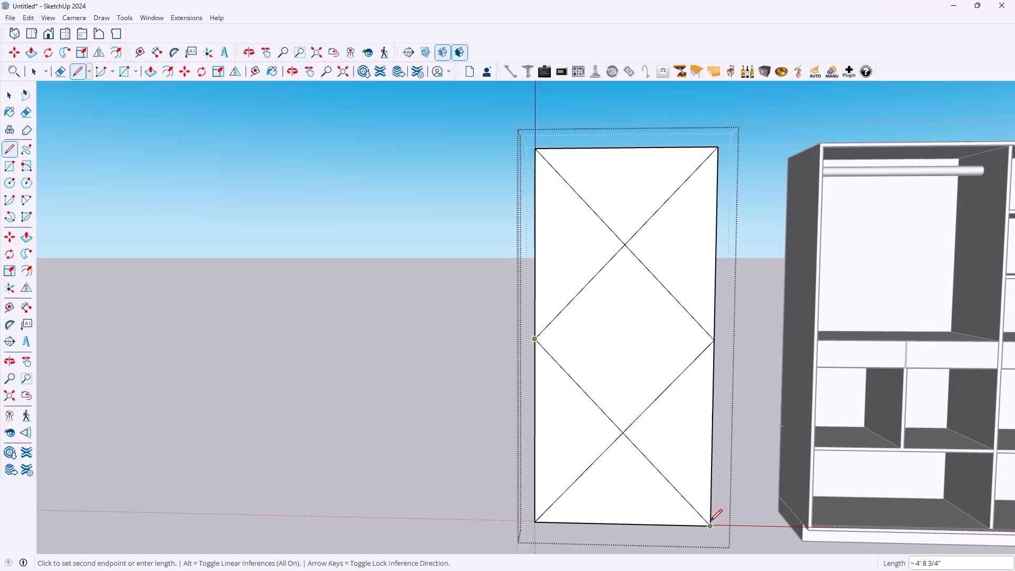
{"action": "left_click", "coordinate": [710, 523]}
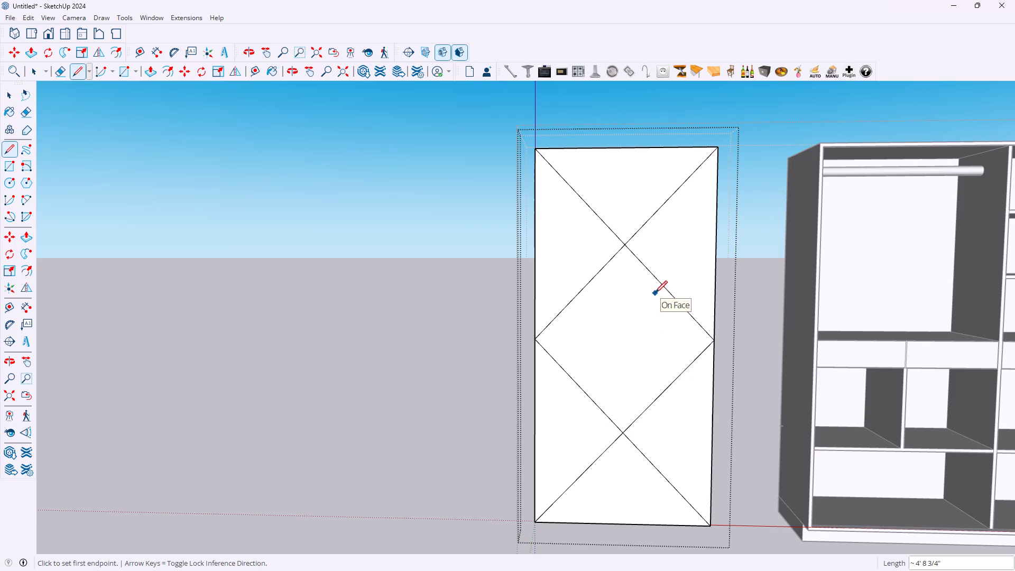
{"action": "key", "text": "space"}
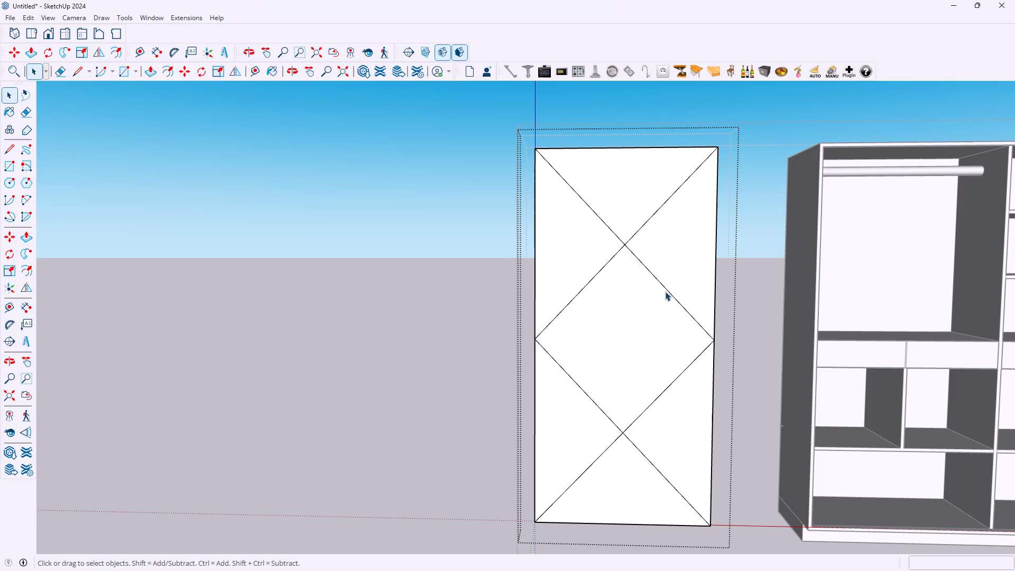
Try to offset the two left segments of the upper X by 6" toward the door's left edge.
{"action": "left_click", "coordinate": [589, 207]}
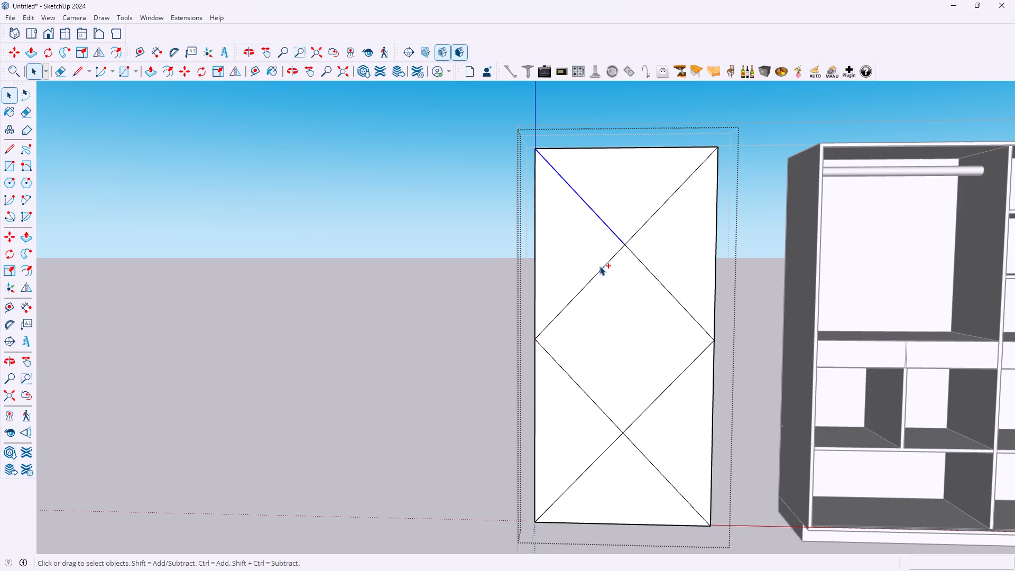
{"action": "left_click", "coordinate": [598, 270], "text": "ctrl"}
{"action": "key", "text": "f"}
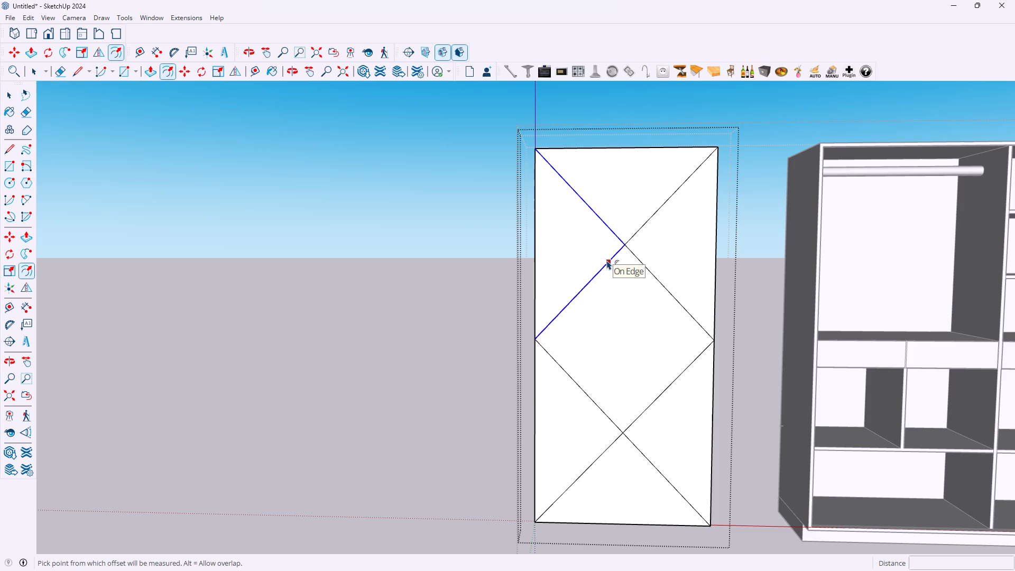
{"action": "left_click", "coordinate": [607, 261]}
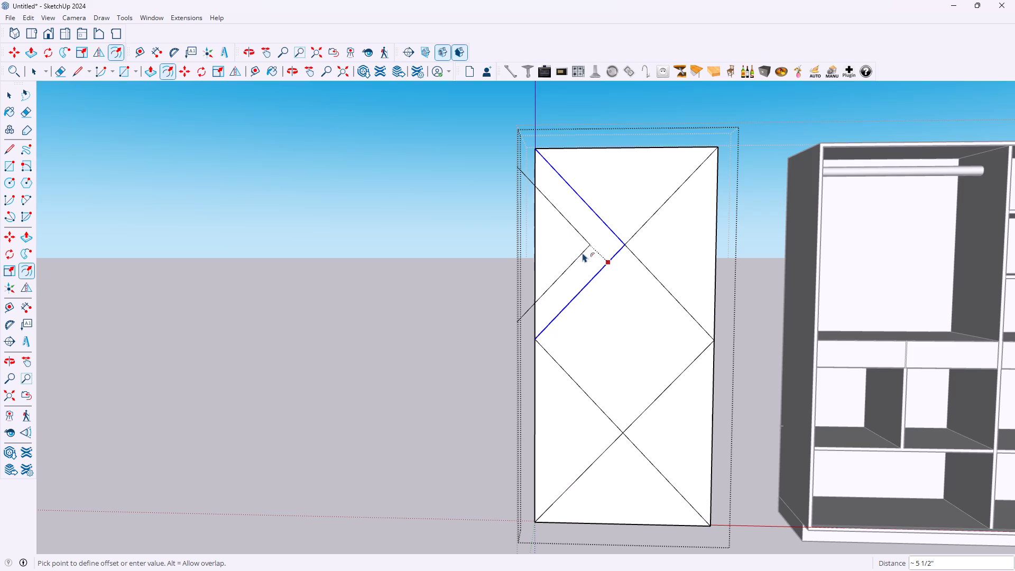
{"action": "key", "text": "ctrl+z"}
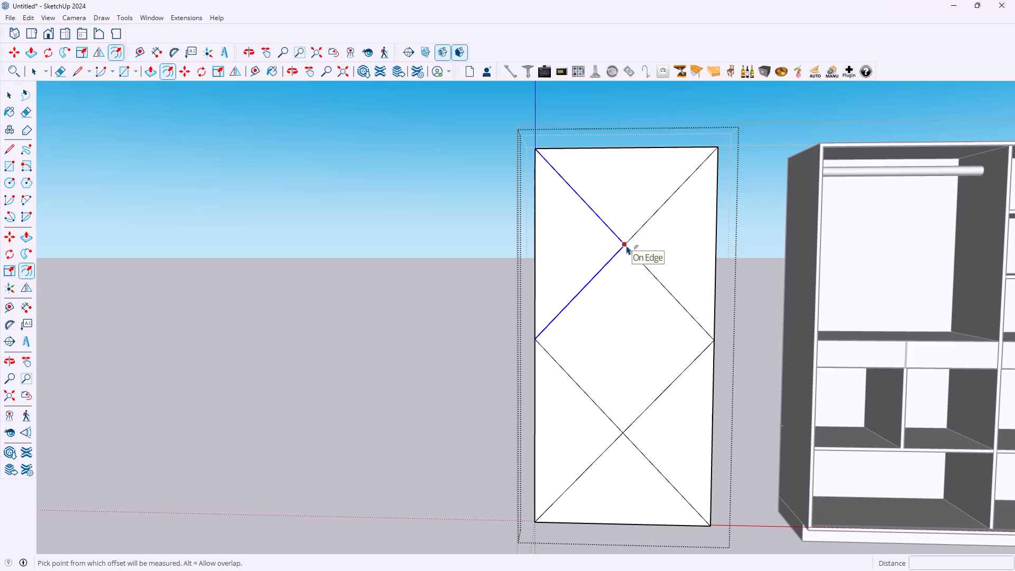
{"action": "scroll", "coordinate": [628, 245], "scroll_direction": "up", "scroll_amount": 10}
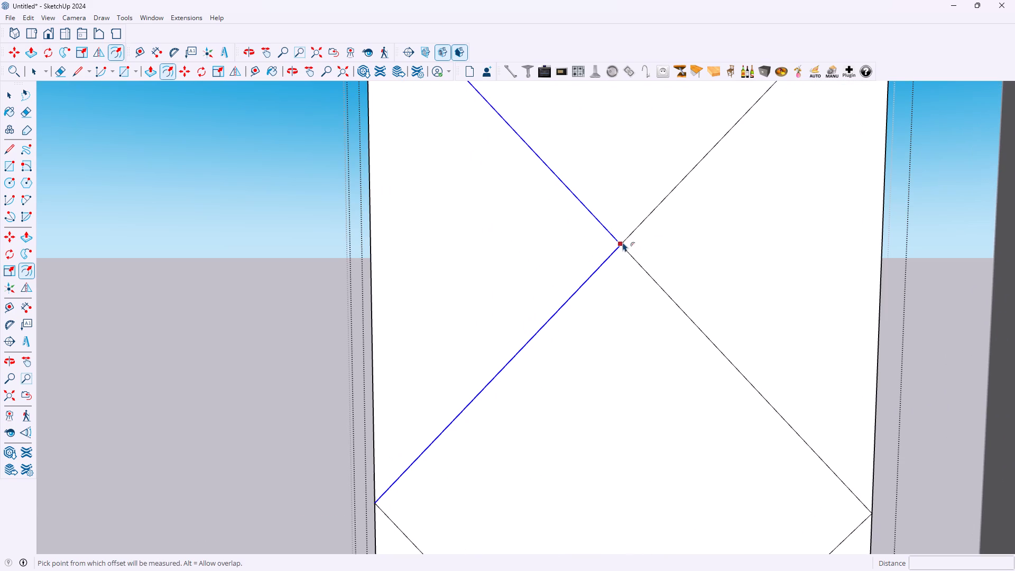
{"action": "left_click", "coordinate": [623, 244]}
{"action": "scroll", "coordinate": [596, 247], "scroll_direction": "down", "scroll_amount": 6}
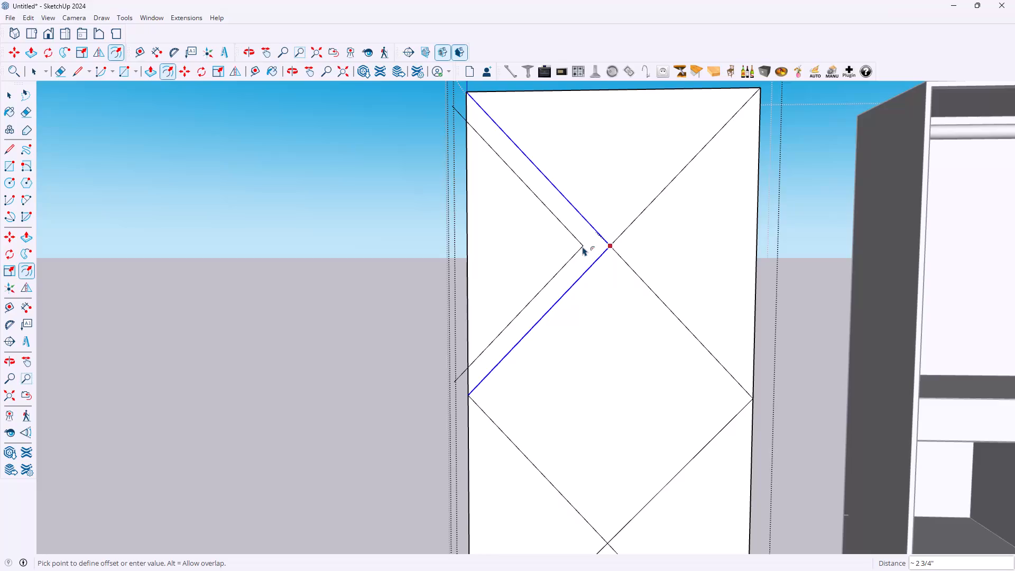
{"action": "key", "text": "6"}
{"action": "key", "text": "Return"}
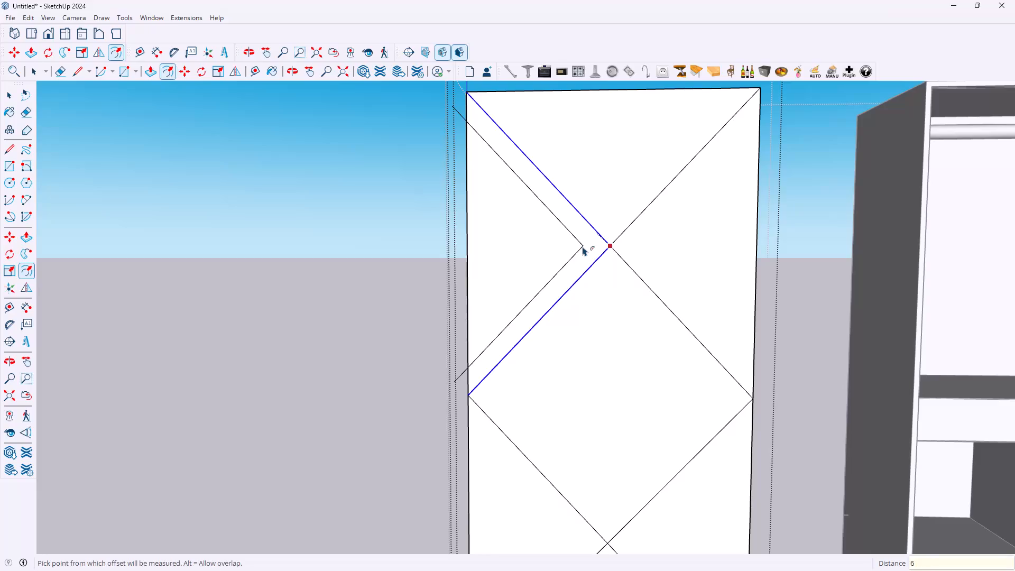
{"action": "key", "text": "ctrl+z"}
Offset the two left segments of the upper X by 4" toward the door's left edge.
{"action": "left_click", "coordinate": [612, 244]}
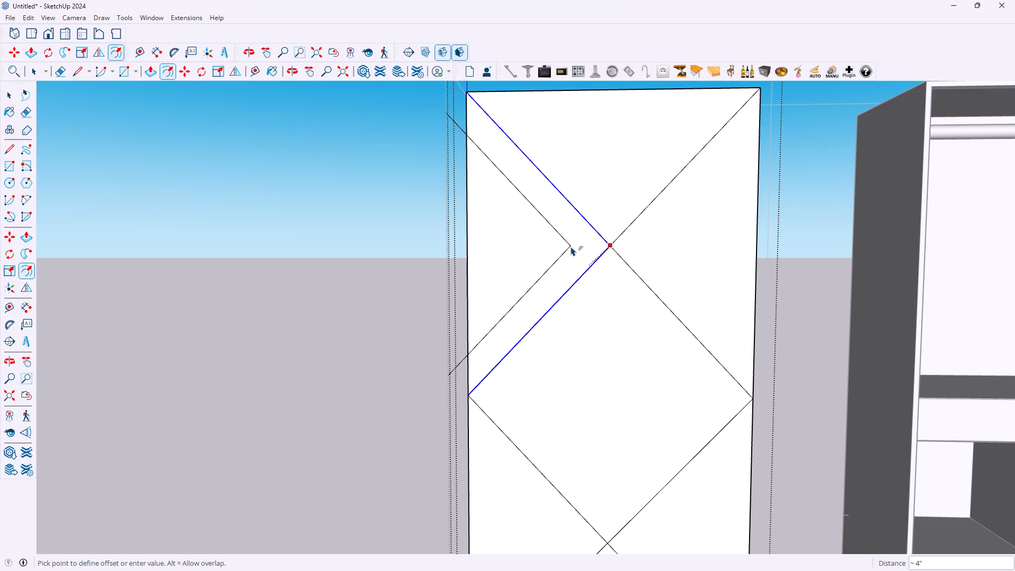
{"action": "key", "text": "4"}
{"action": "key", "text": "Return"}
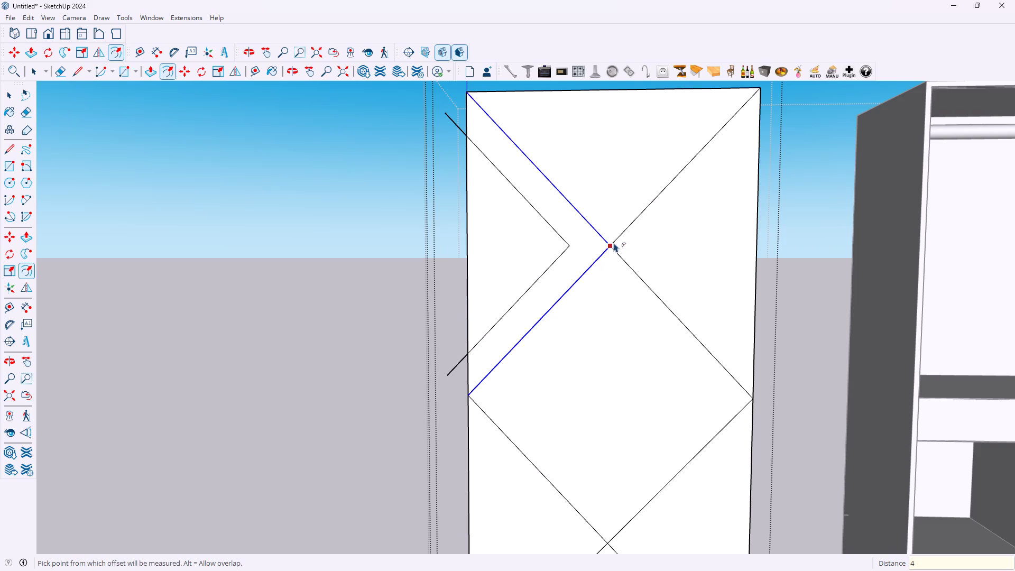
{"action": "key", "text": "space"}
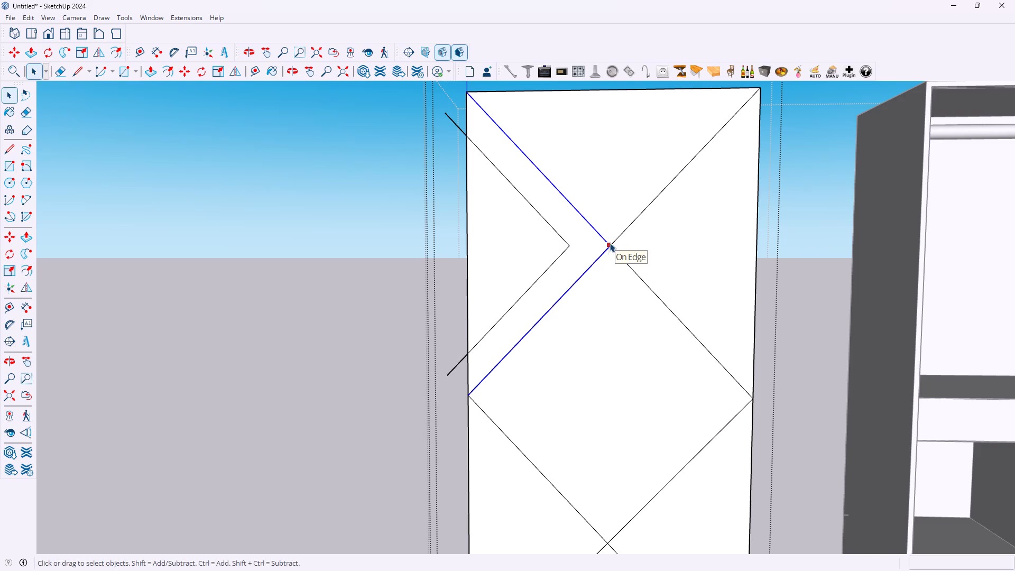
Offset the two right segments of the upper X by 4" toward the door's right edge.
{"action": "left_click", "coordinate": [621, 234]}
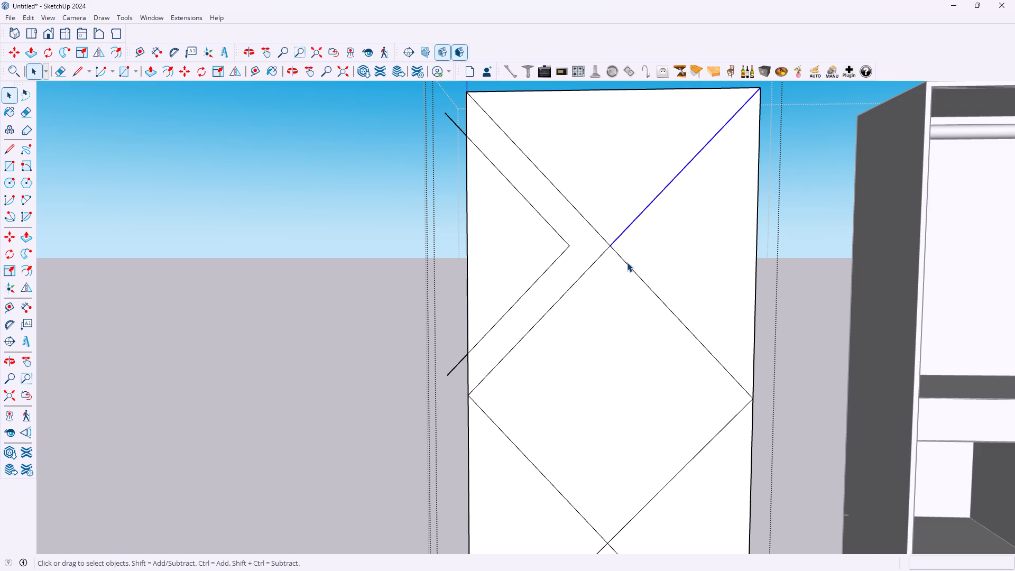
{"action": "left_click", "coordinate": [627, 262]}
{"action": "left_click", "coordinate": [628, 226], "text": "ctrl"}
{"action": "key", "text": "m"}
{"action": "key", "text": "f"}
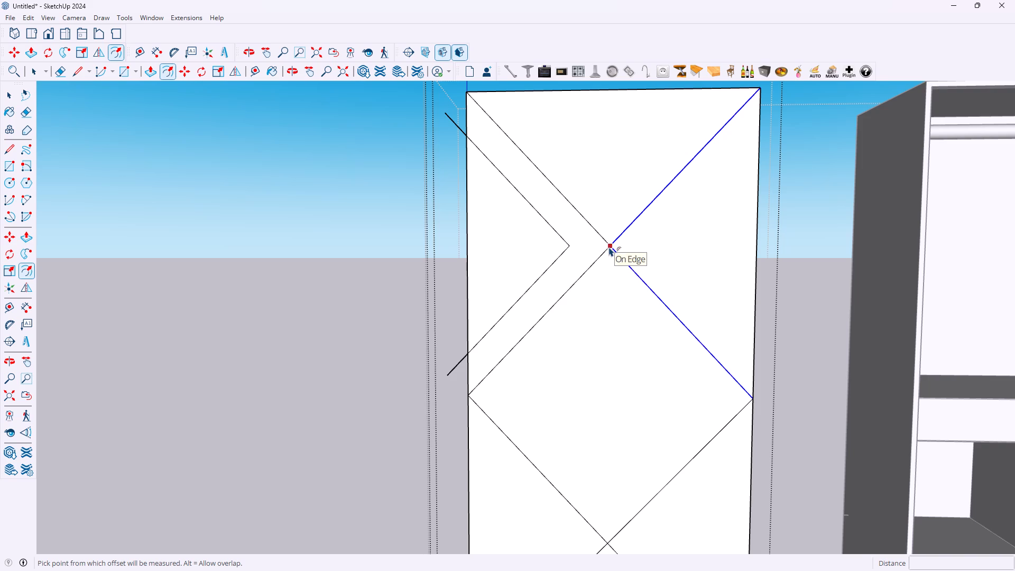
{"action": "left_click", "coordinate": [609, 247]}
{"action": "key", "text": "4"}
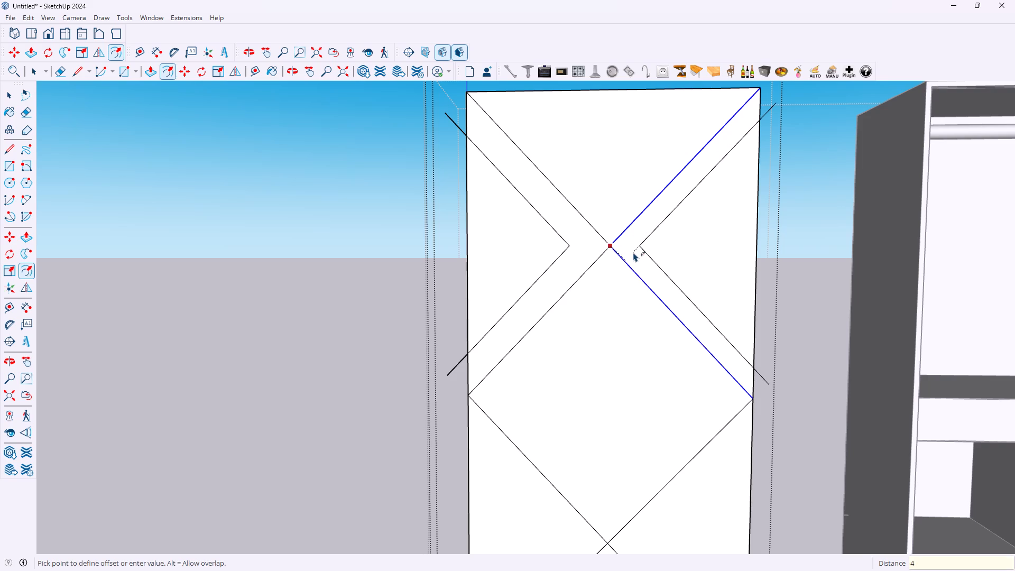
{"action": "key", "text": "Return"}
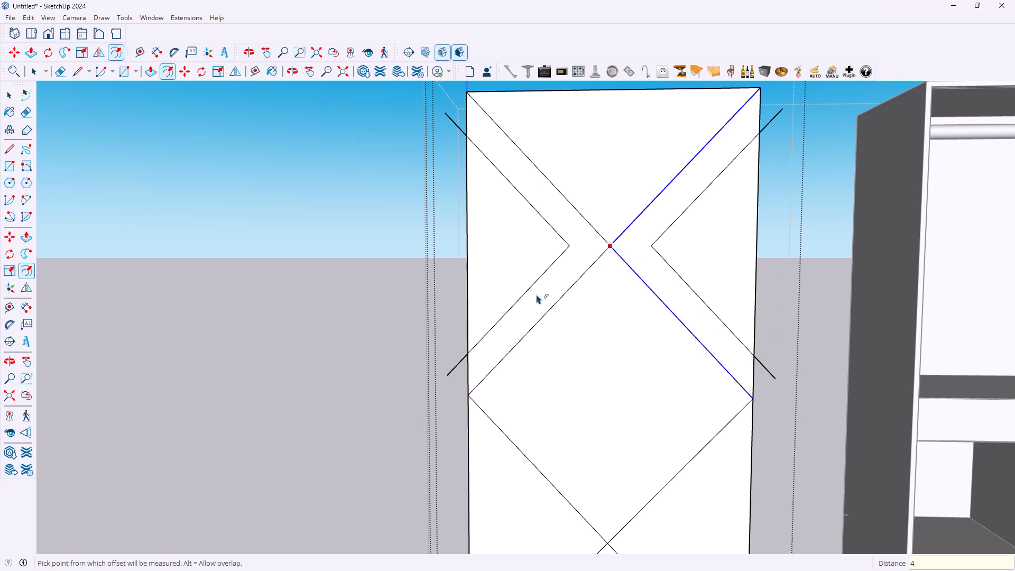
Erase the four offset line ends that overhang the door's left and right edges.
{"action": "key", "text": "e"}
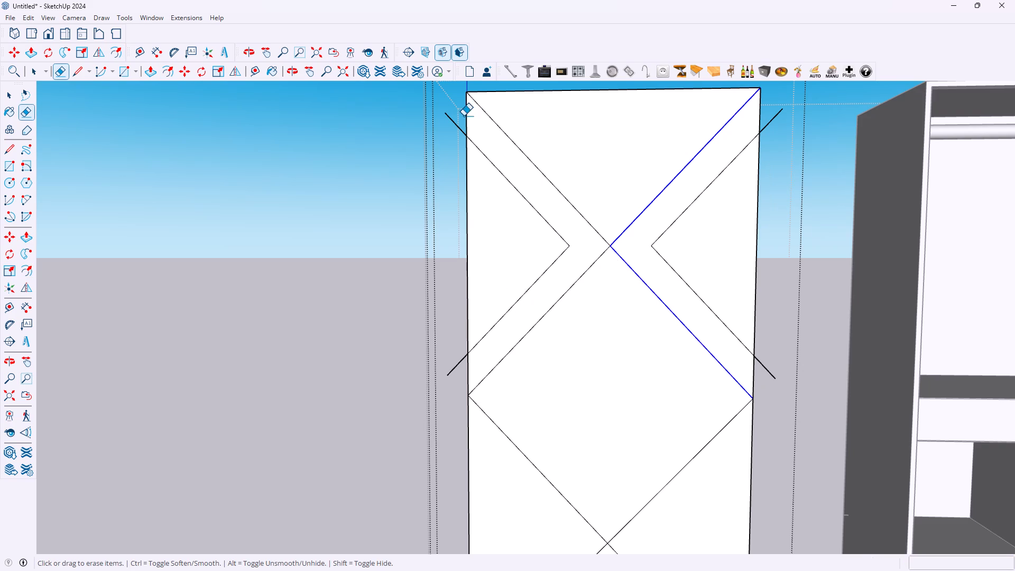
{"action": "left_click_drag", "start_coordinate": [459, 123], "coordinate": [456, 143]}
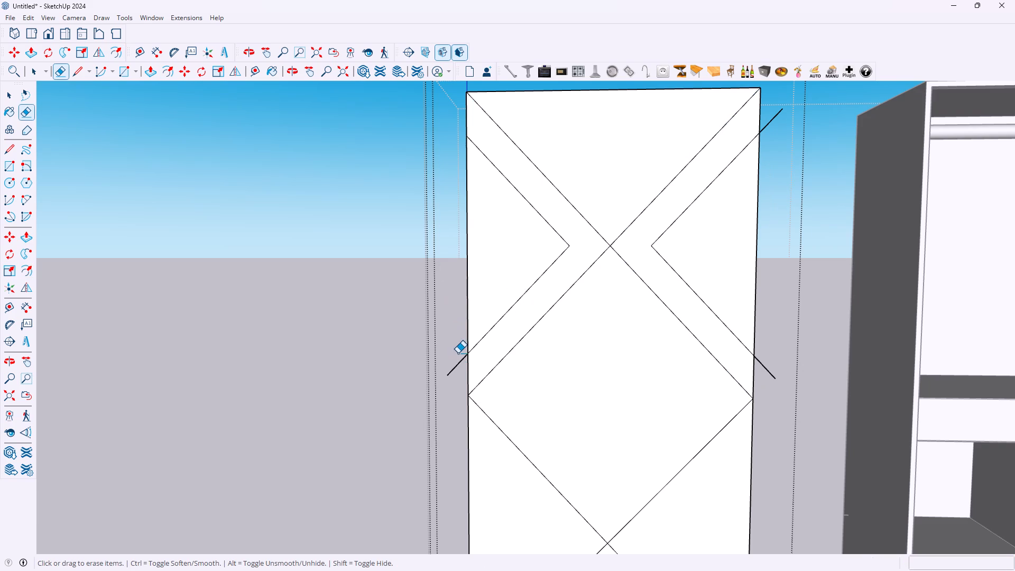
{"action": "left_click_drag", "start_coordinate": [458, 353], "coordinate": [459, 376]}
{"action": "left_click_drag", "start_coordinate": [771, 354], "coordinate": [759, 380]}
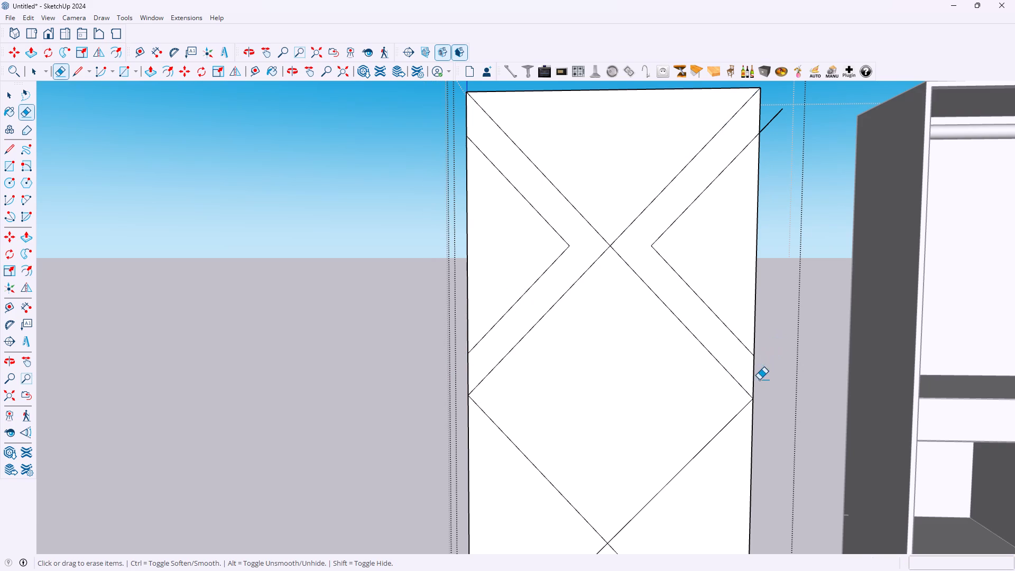
{"action": "left_click_drag", "start_coordinate": [767, 113], "coordinate": [767, 133]}
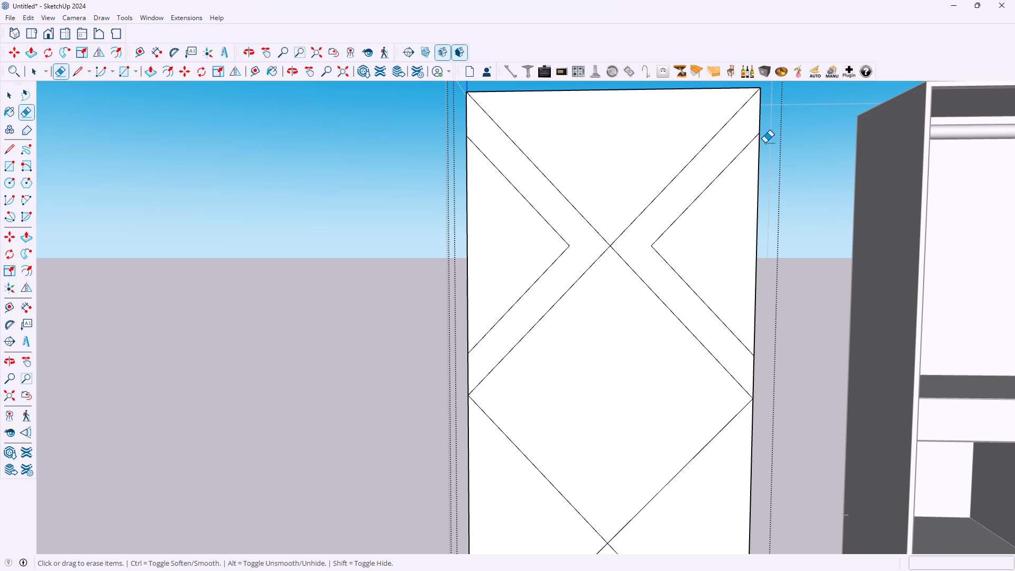
Offset the two left segments of the lower X by 4" toward the door's left edge.
{"action": "scroll", "coordinate": [635, 335], "scroll_direction": "down", "scroll_amount": 4}
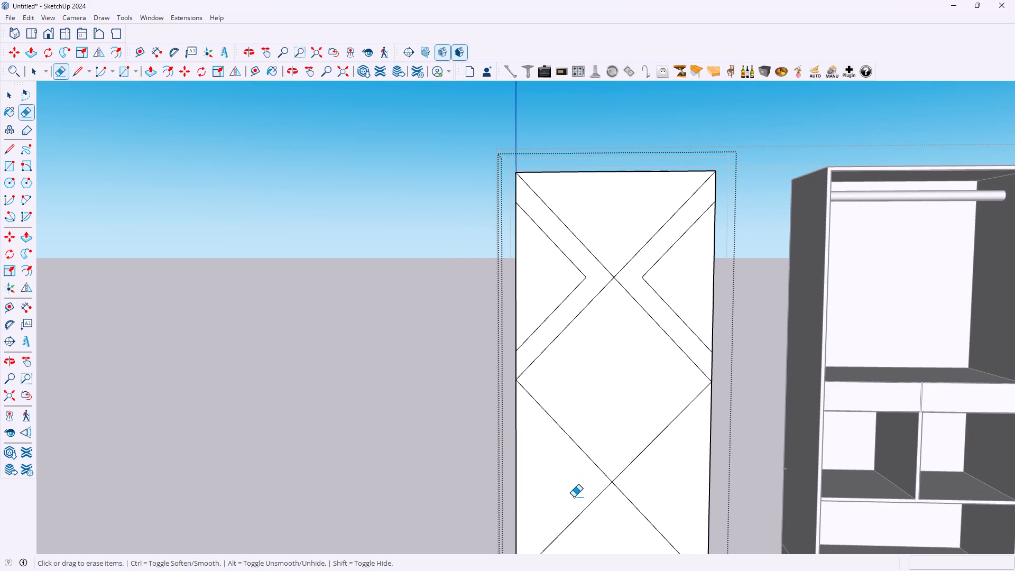
{"action": "scroll", "coordinate": [565, 493], "scroll_direction": "down", "scroll_amount": 1}
{"action": "scroll", "coordinate": [561, 497], "scroll_direction": "up", "scroll_amount": 7}
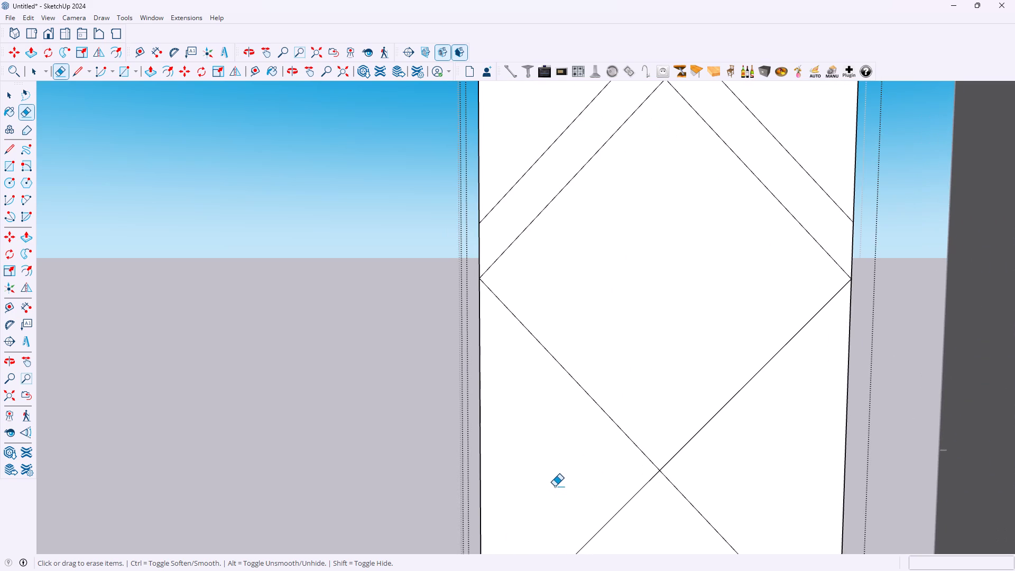
{"action": "key", "text": "space"}
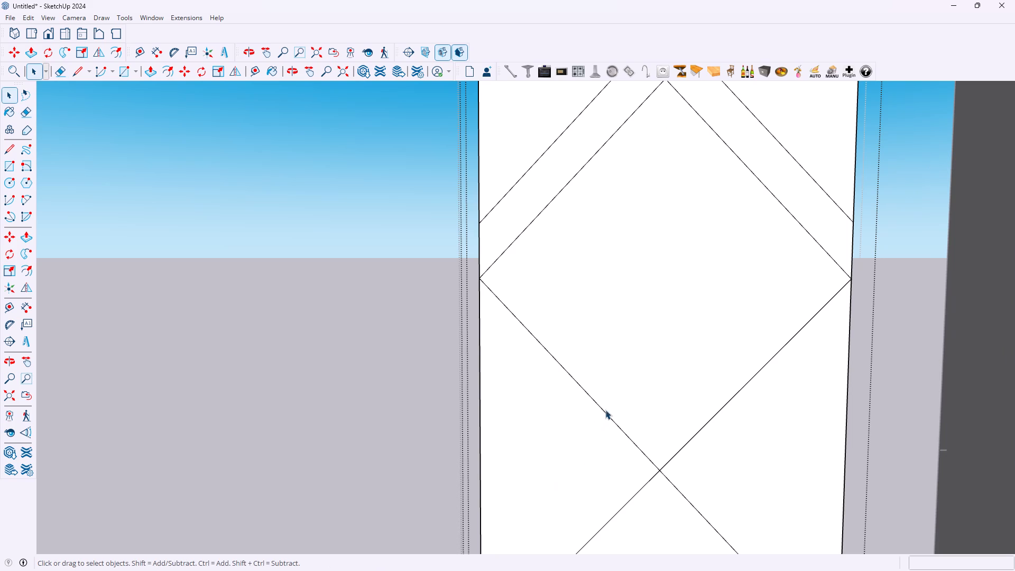
{"action": "left_click", "coordinate": [605, 412]}
{"action": "scroll", "coordinate": [606, 432], "scroll_direction": "down", "scroll_amount": 1}
{"action": "scroll", "coordinate": [620, 491], "scroll_direction": "down", "scroll_amount": 3}
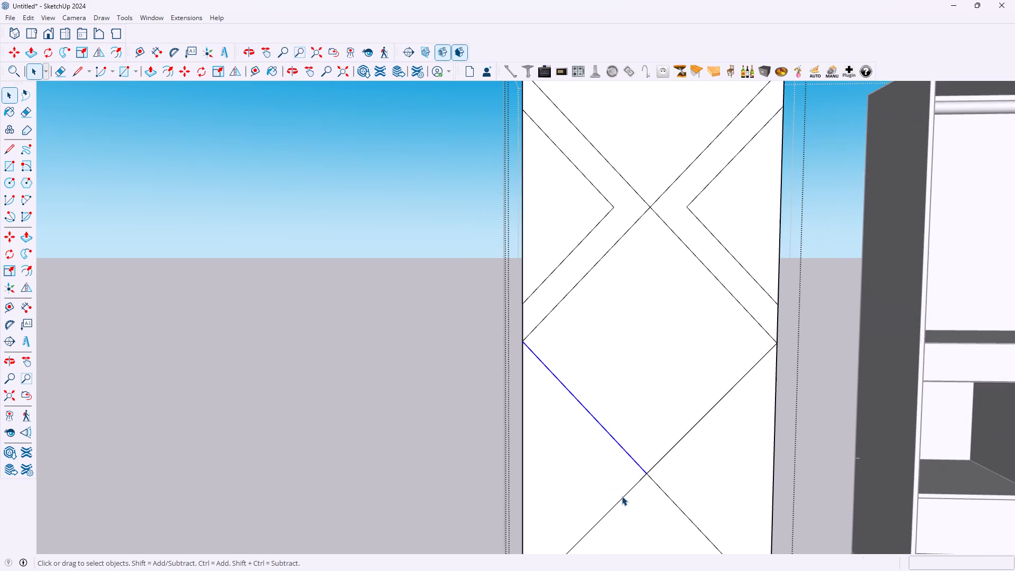
{"action": "left_click", "coordinate": [622, 498], "text": "ctrl"}
{"action": "key", "text": "f"}
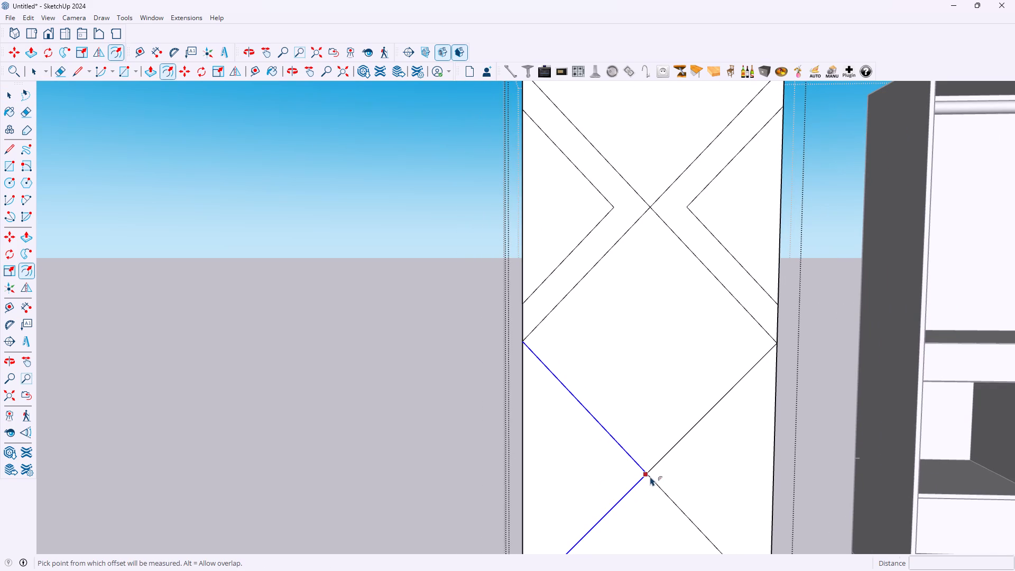
{"action": "left_click", "coordinate": [651, 474]}
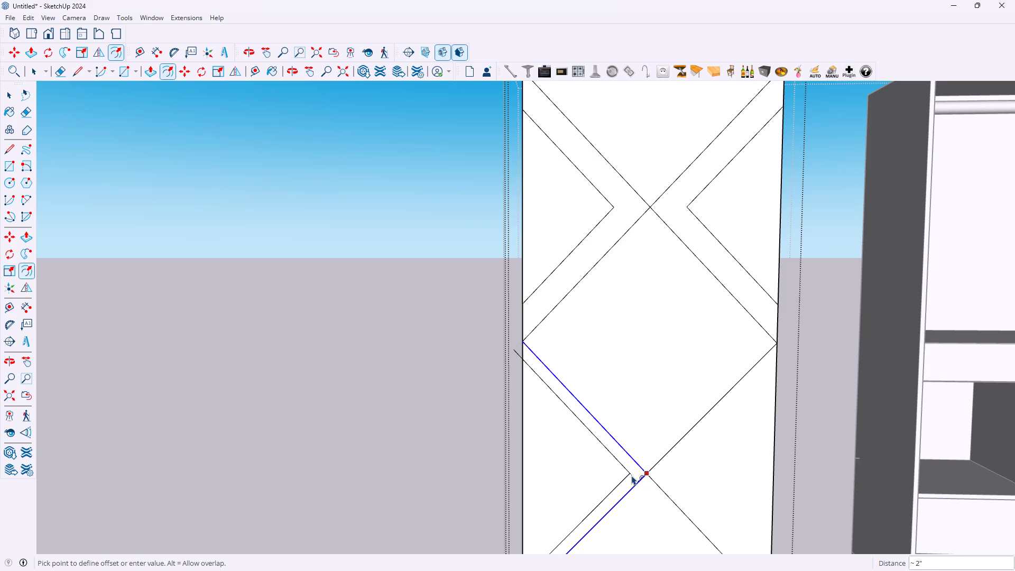
{"action": "key", "text": "4"}
{"action": "key", "text": "Return"}
Copy the two right segments of the lower X 4" horizontally toward the door's right edge.
{"action": "scroll", "coordinate": [668, 474], "scroll_direction": "down", "scroll_amount": 5}
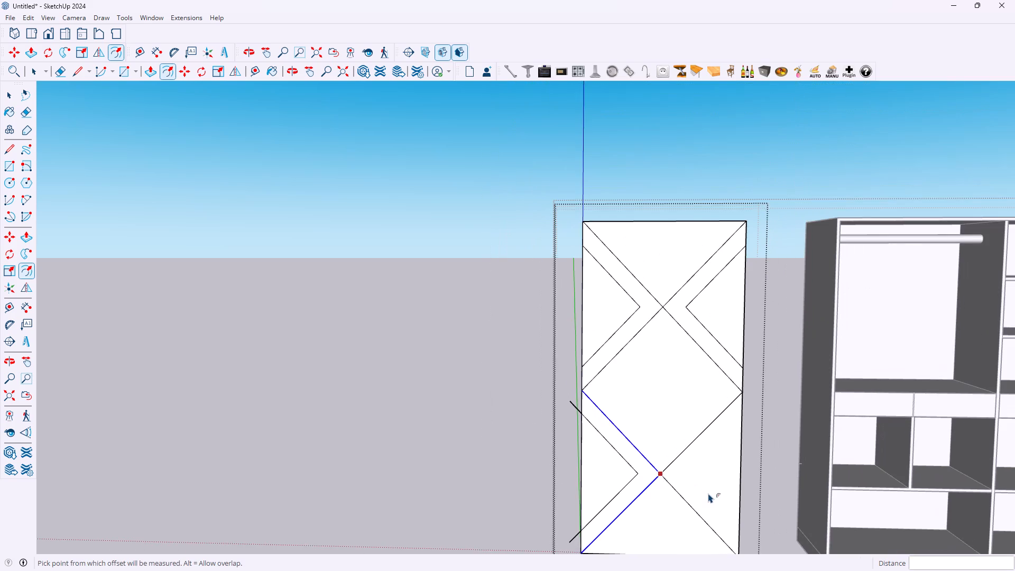
{"action": "scroll", "coordinate": [708, 494], "scroll_direction": "down", "scroll_amount": 1}
{"action": "scroll", "coordinate": [708, 514], "scroll_direction": "up", "scroll_amount": 7}
{"action": "key", "text": "space"}
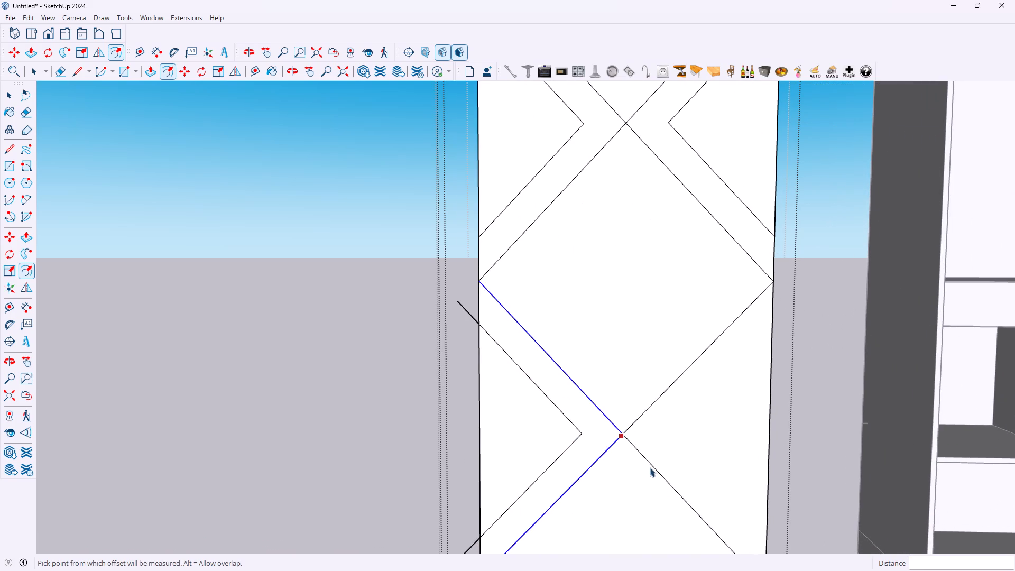
{"action": "left_click", "coordinate": [639, 417]}
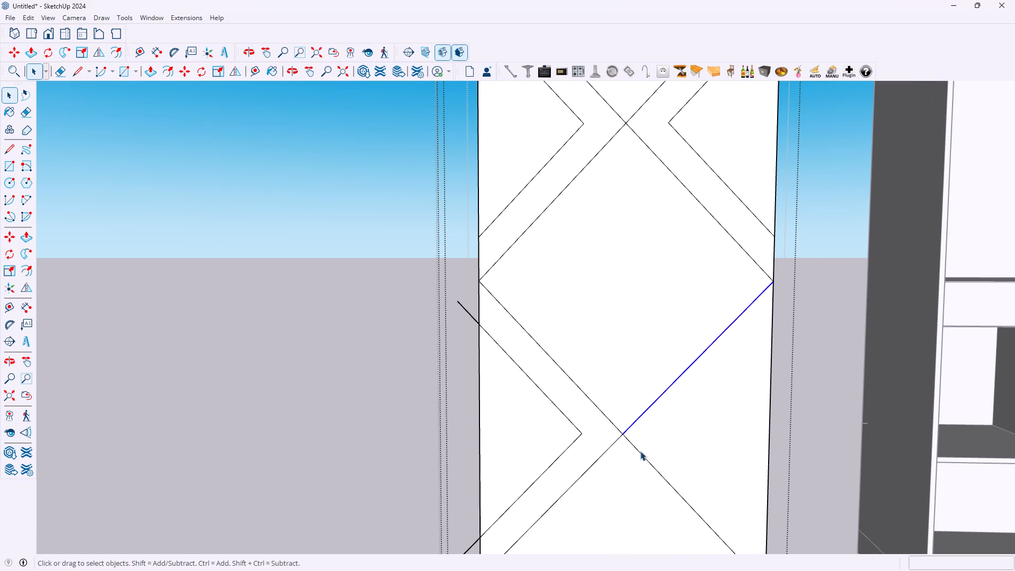
{"action": "left_click", "coordinate": [642, 453], "text": "ctrl"}
{"action": "key", "text": "m"}
{"action": "left_click", "coordinate": [623, 434]}
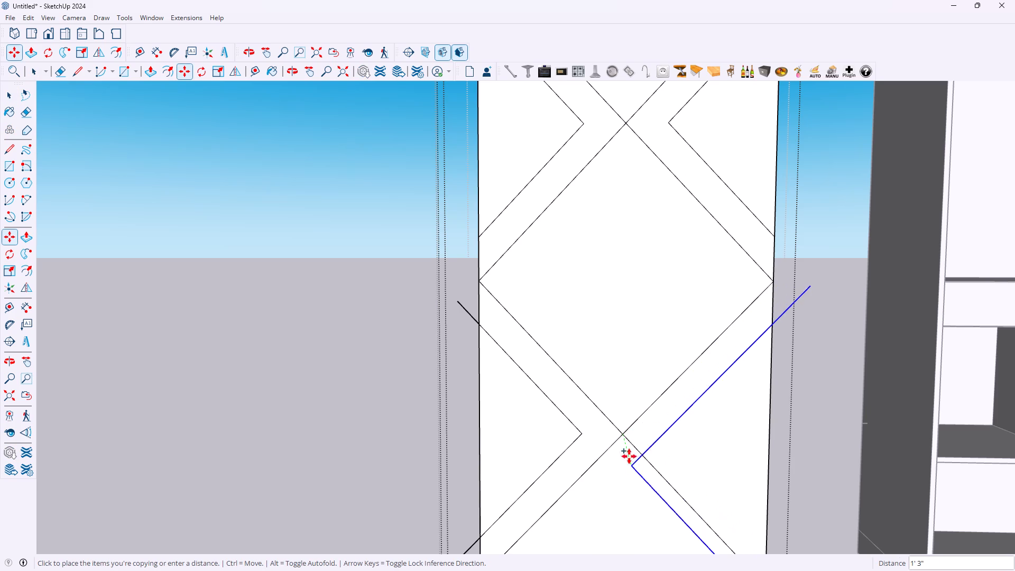
{"action": "key", "text": "4"}
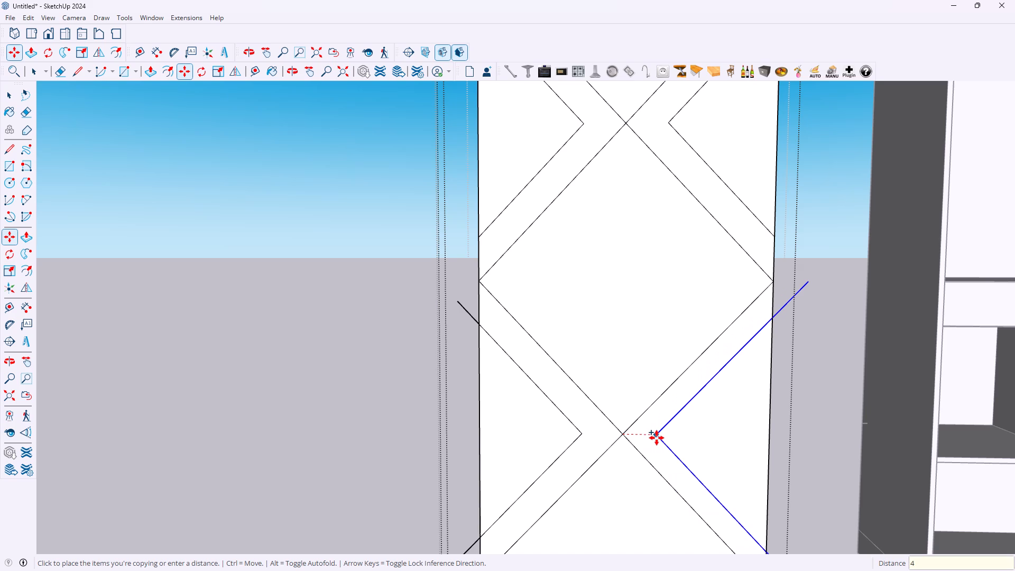
{"action": "key", "text": "Return"}
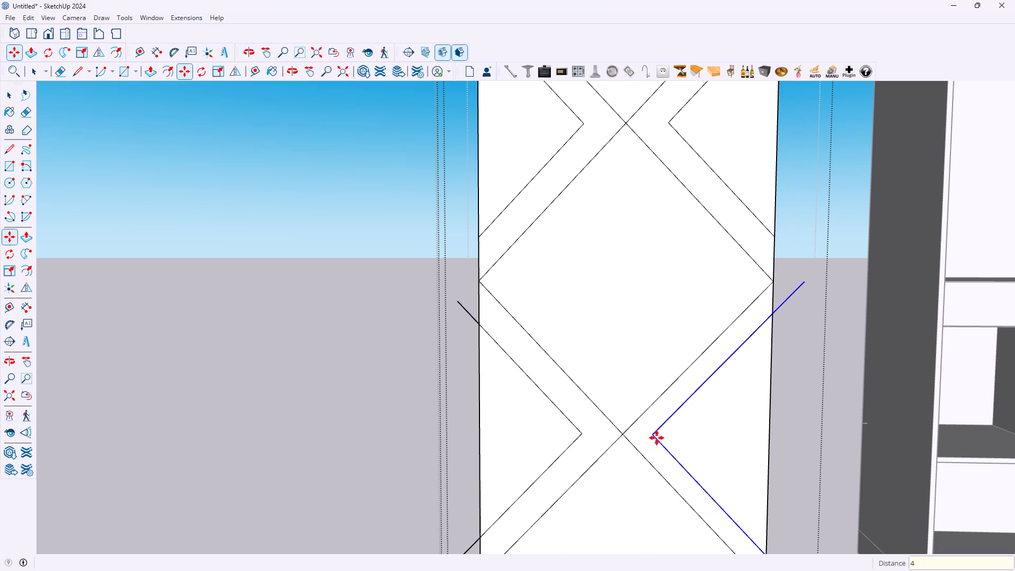
Erase the two offset line ends of the lower X that overhang the door's left edge.
{"action": "key", "text": "e"}
{"action": "left_click_drag", "start_coordinate": [463, 293], "coordinate": [459, 330]}
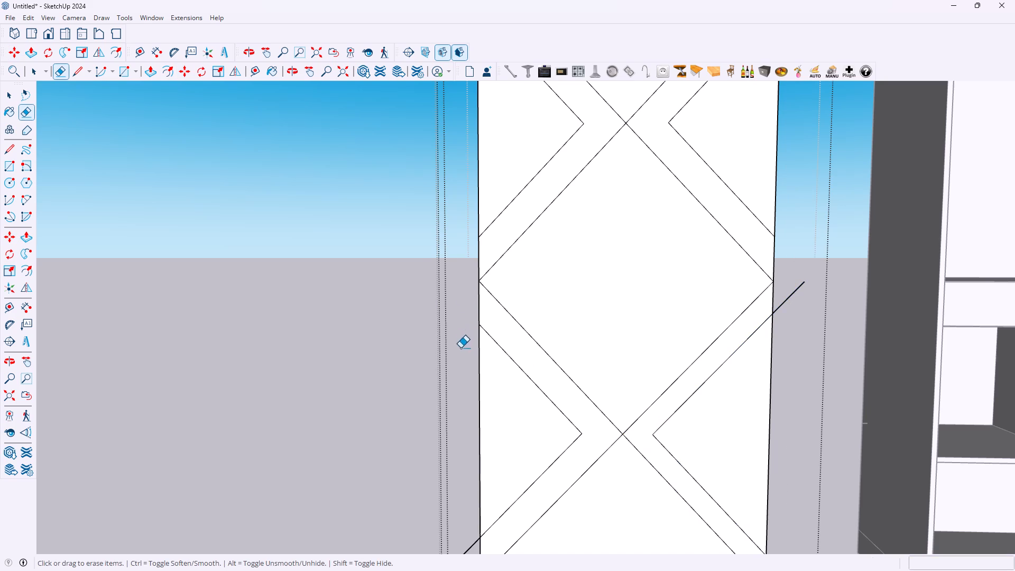
{"action": "scroll", "coordinate": [462, 378], "scroll_direction": "down", "scroll_amount": 4}
{"action": "left_click_drag", "start_coordinate": [463, 510], "coordinate": [467, 523]}
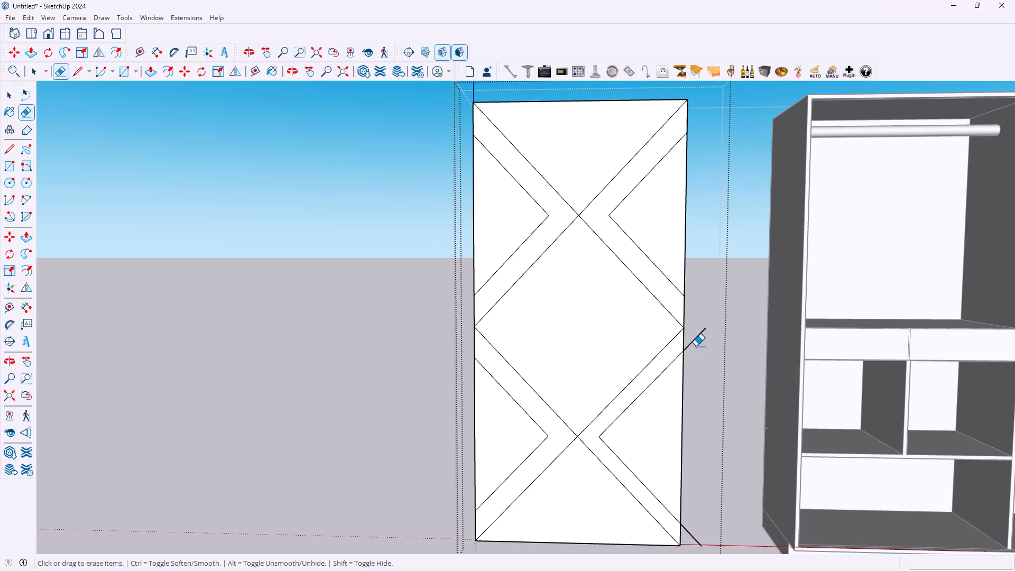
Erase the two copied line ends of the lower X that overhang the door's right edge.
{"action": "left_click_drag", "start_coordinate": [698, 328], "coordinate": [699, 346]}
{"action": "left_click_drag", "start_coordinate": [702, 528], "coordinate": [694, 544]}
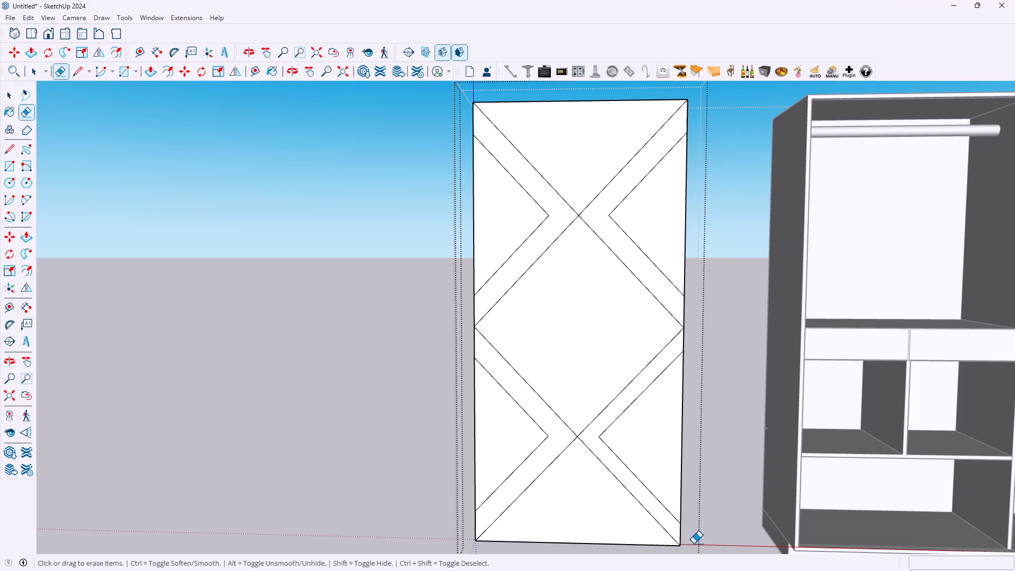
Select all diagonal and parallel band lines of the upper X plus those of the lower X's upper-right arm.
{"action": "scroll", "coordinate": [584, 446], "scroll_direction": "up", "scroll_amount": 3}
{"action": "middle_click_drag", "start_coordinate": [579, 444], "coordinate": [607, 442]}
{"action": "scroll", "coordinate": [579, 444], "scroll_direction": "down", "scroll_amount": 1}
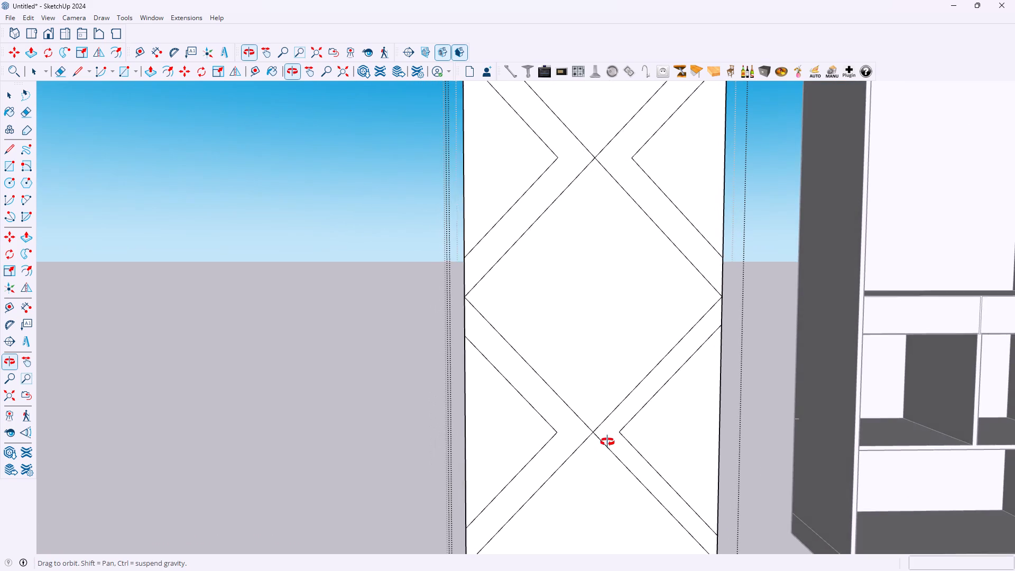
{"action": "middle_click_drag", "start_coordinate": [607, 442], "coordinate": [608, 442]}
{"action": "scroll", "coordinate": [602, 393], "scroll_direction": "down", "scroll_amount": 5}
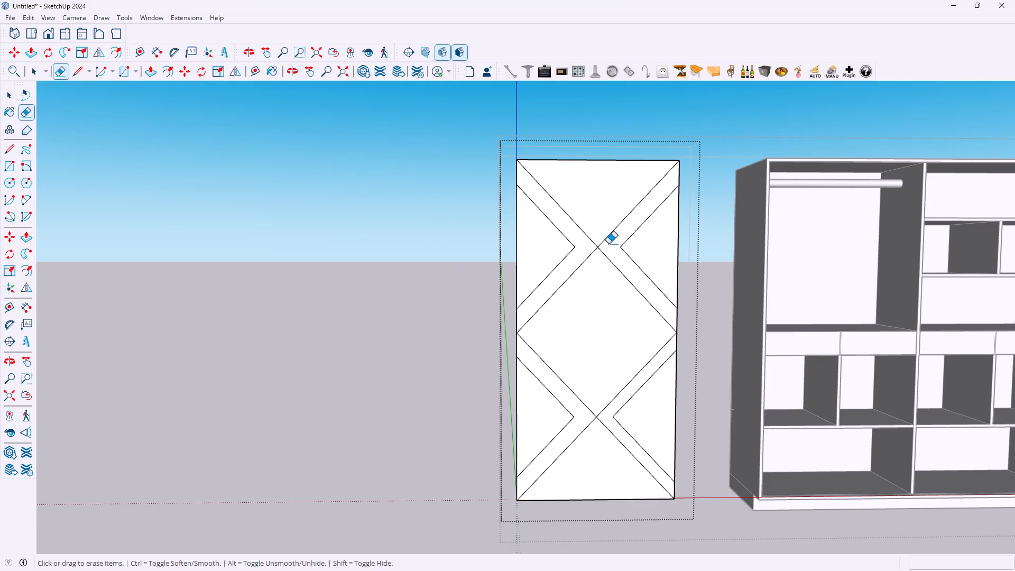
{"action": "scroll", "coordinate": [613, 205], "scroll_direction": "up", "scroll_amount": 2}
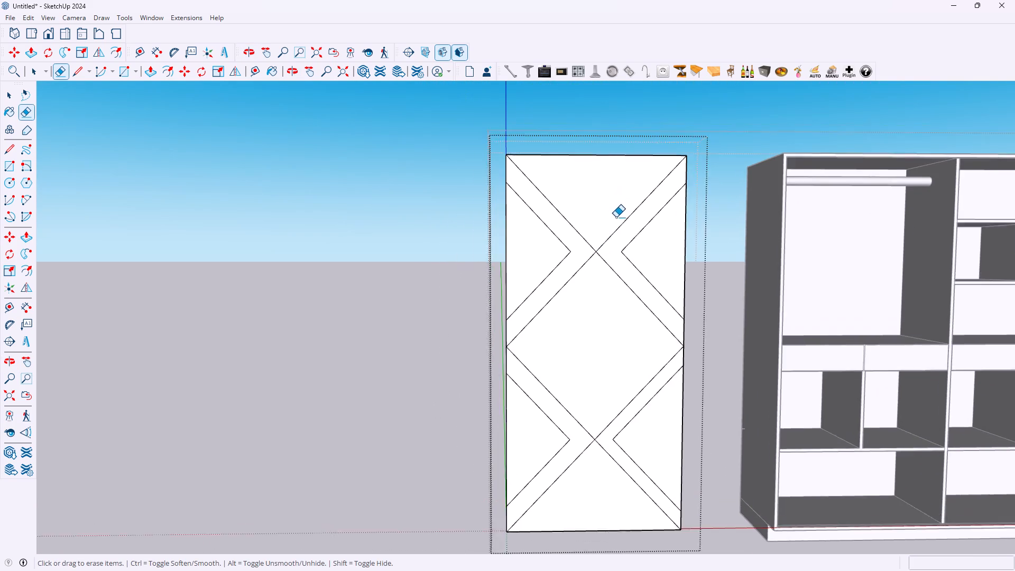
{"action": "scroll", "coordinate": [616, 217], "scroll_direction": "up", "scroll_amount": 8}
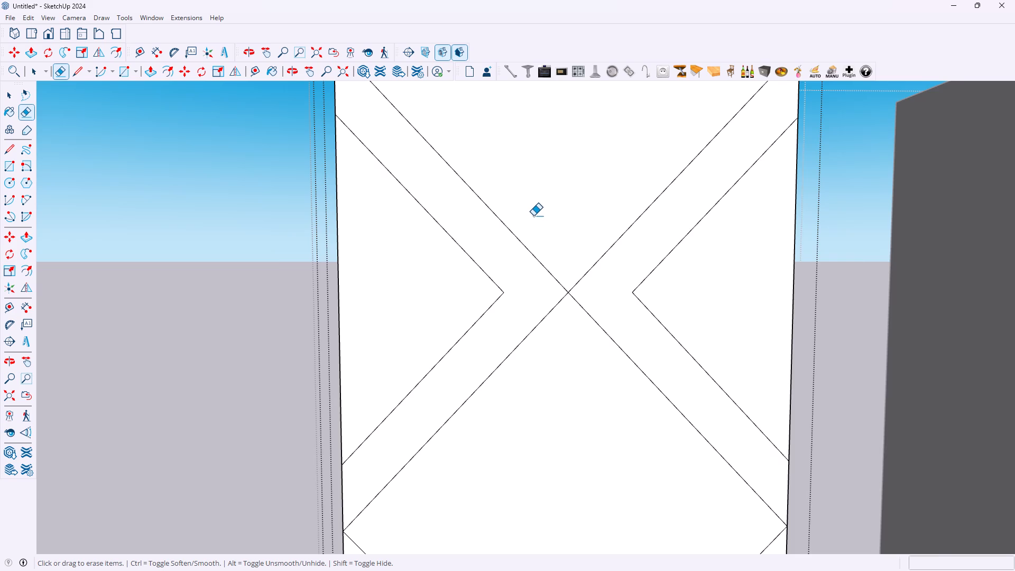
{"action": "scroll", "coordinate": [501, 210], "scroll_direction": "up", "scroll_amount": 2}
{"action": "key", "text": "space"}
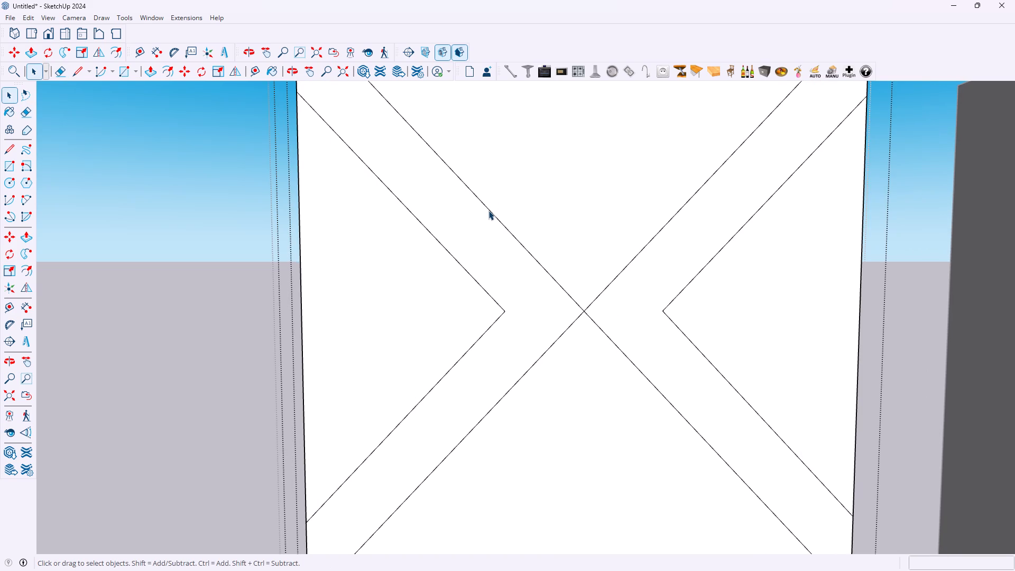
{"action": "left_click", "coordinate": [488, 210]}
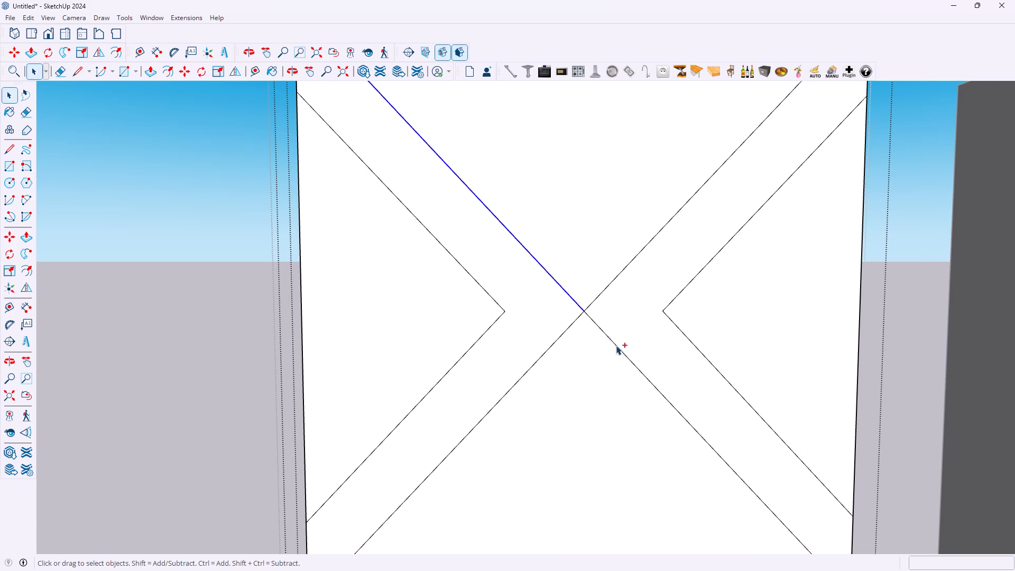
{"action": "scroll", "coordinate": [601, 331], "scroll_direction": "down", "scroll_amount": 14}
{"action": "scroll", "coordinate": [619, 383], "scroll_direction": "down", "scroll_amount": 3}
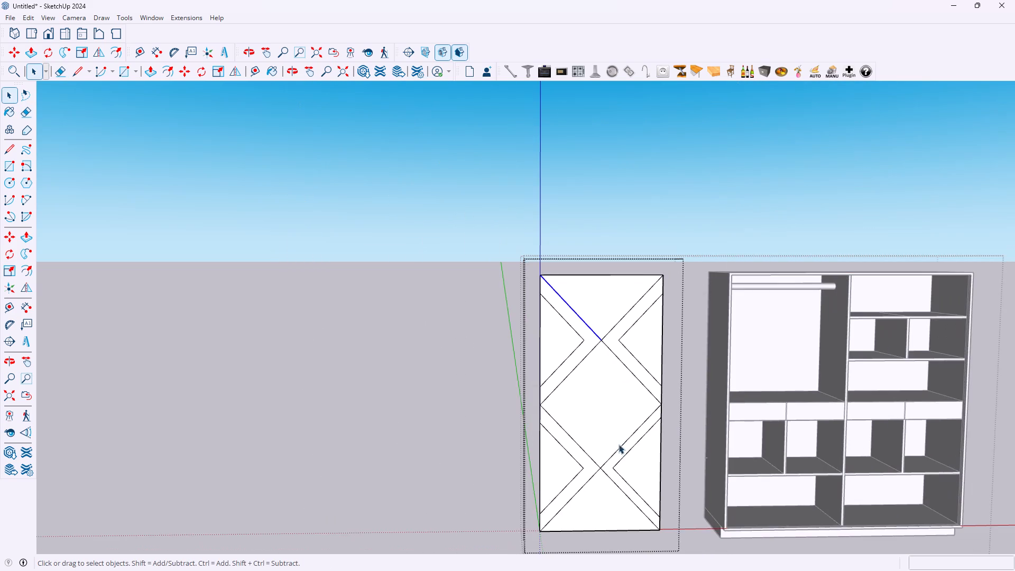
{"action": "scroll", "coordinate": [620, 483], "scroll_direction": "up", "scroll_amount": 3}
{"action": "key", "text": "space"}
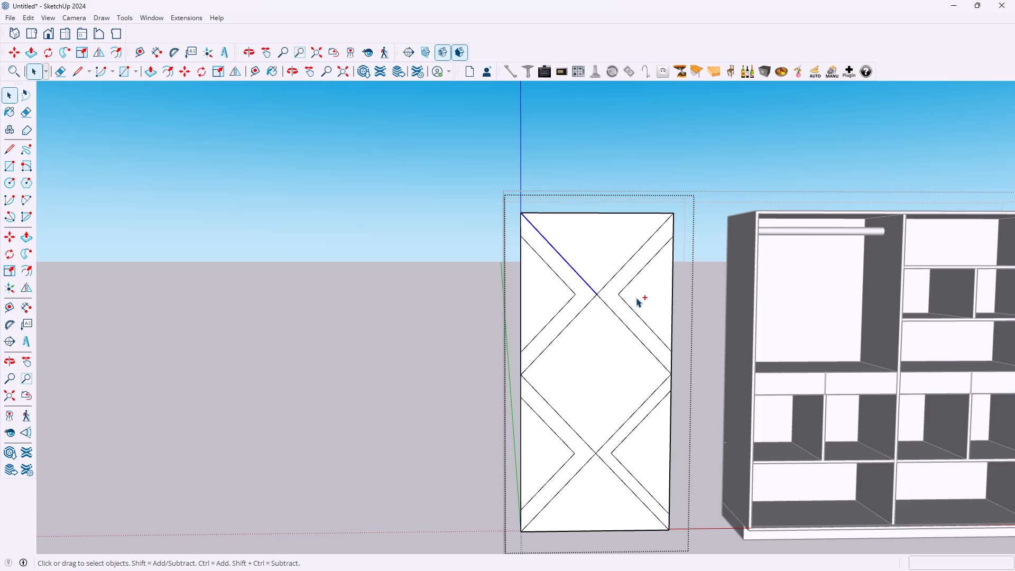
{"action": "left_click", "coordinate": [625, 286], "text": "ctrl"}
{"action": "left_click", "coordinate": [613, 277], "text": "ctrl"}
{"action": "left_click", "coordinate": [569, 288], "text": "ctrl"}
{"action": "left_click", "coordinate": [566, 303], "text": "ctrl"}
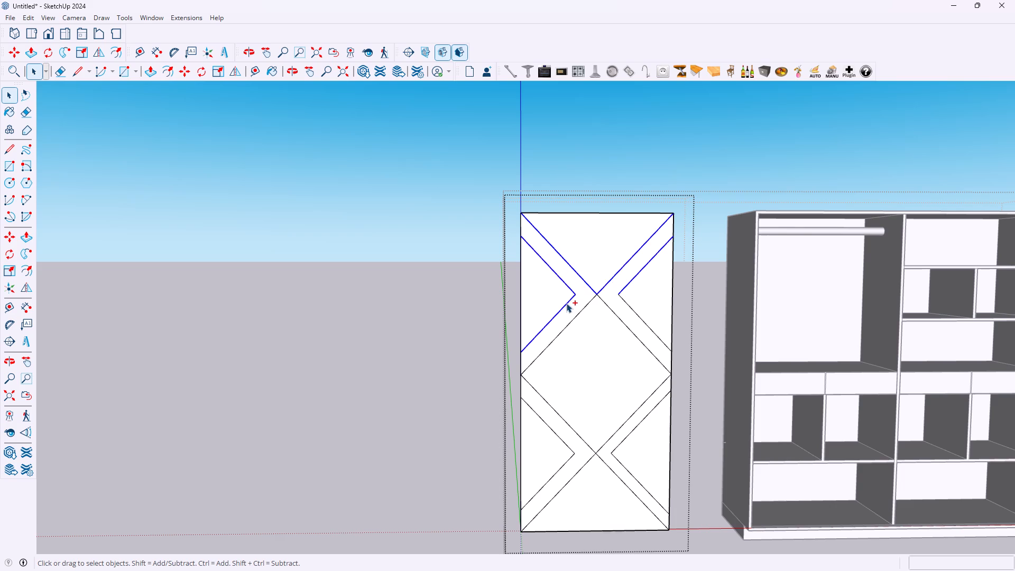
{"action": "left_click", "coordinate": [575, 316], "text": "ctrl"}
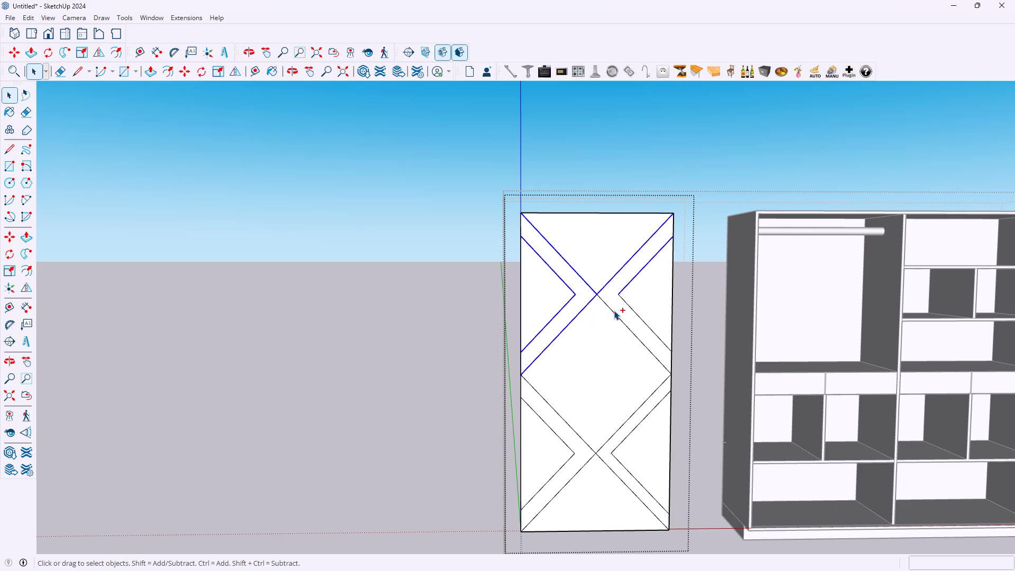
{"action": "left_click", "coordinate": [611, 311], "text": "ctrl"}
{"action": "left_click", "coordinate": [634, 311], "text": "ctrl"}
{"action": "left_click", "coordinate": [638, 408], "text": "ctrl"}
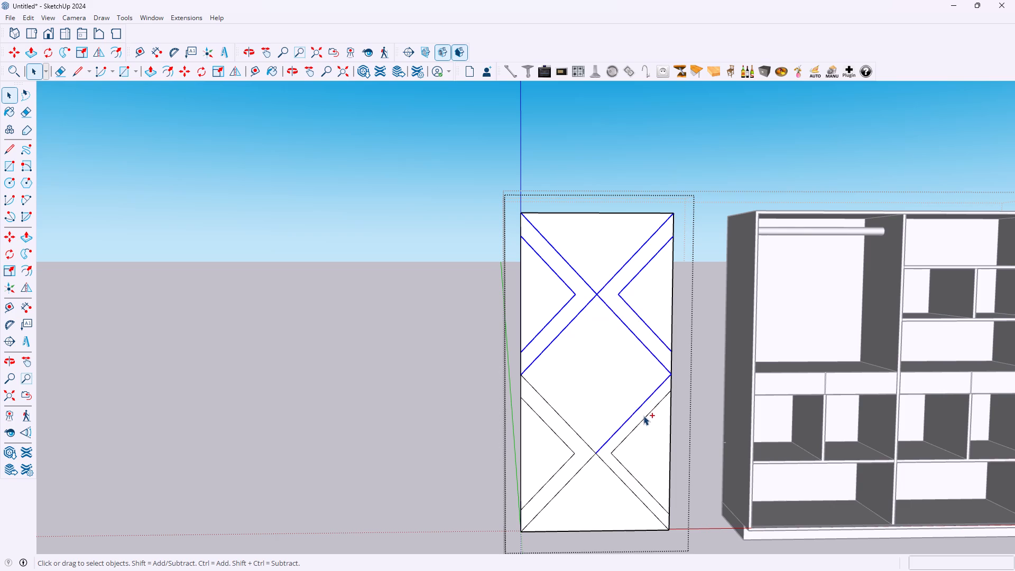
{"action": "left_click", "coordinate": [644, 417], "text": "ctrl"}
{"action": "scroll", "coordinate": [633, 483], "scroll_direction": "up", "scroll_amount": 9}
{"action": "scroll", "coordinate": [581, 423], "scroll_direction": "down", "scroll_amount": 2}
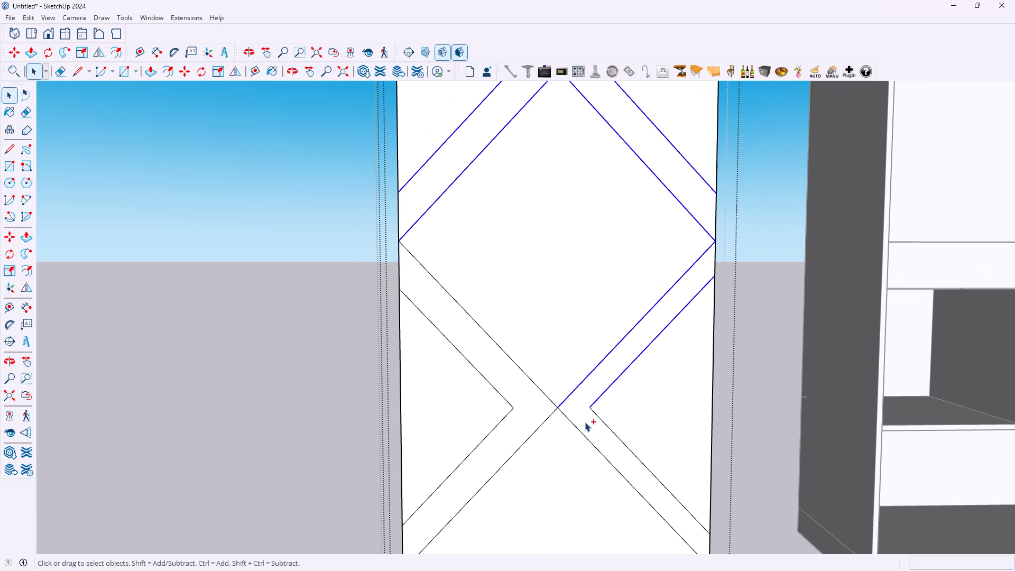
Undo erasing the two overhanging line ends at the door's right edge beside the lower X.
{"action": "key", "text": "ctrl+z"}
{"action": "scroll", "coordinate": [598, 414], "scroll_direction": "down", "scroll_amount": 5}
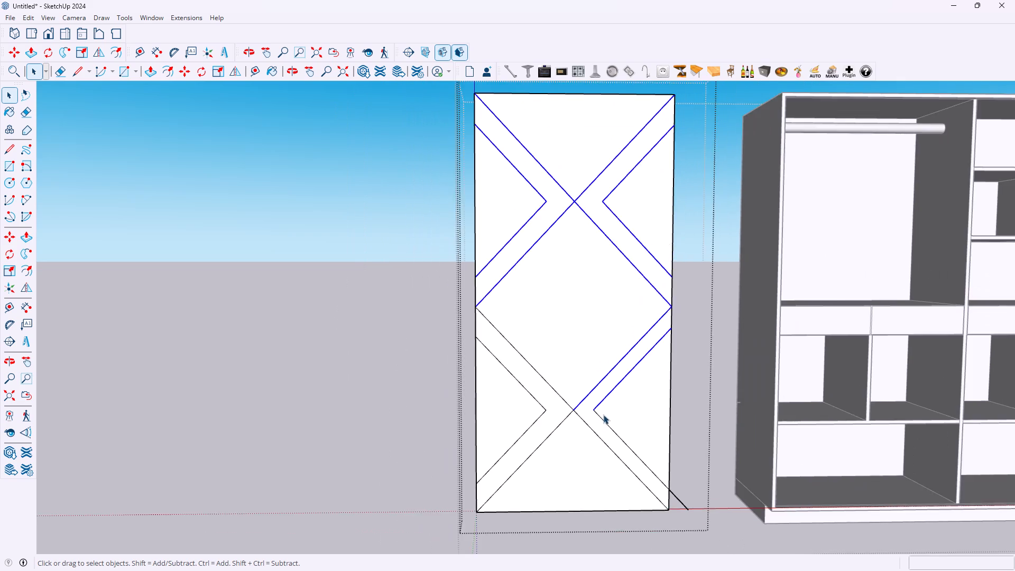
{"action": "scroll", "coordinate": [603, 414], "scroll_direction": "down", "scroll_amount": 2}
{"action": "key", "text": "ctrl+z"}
Delete the copied V-shaped parallel line inside the lower X's right side, including both ends that overhang the door edge.
{"action": "scroll", "coordinate": [606, 397], "scroll_direction": "up", "scroll_amount": 2}
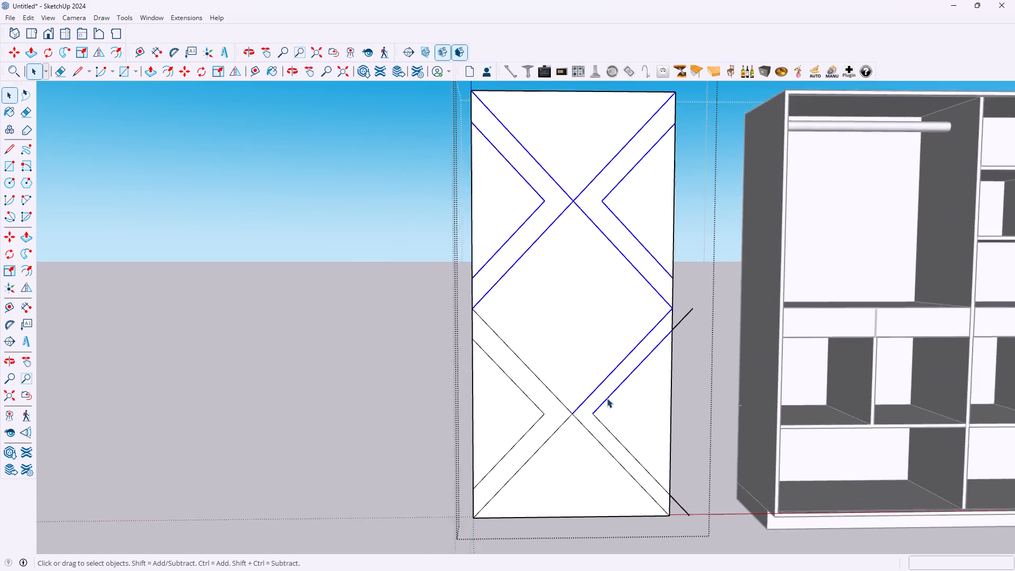
{"action": "scroll", "coordinate": [607, 398], "scroll_direction": "up", "scroll_amount": 2}
{"action": "left_click", "coordinate": [610, 411]}
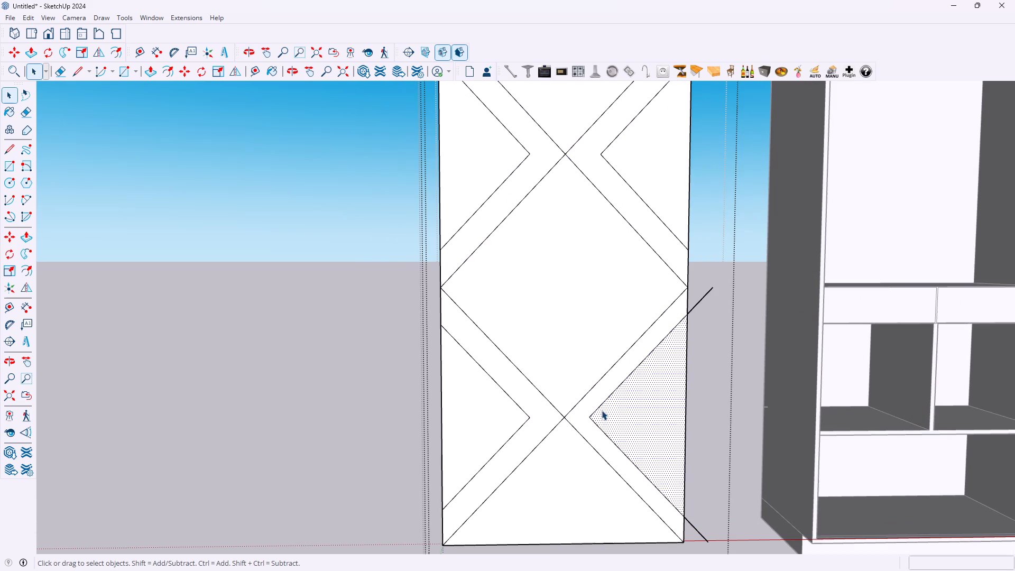
{"action": "left_click", "coordinate": [598, 409]}
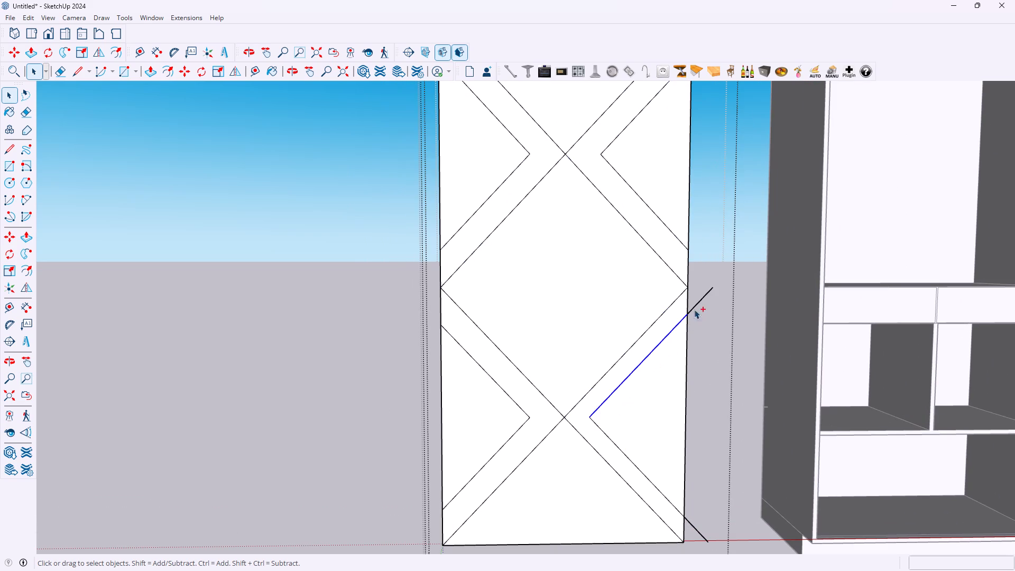
{"action": "left_click", "coordinate": [697, 303], "text": "ctrl"}
{"action": "left_click", "coordinate": [648, 476], "text": "ctrl"}
{"action": "left_click", "coordinate": [690, 525], "text": "ctrl"}
{"action": "key", "text": "Delete"}
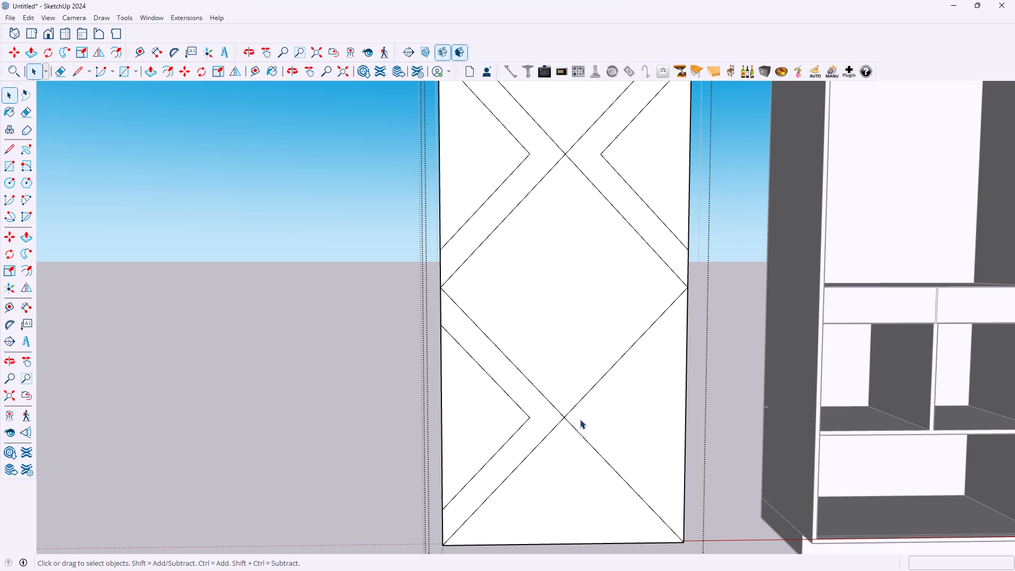
Offset the lower X's two right-hand diagonal arms 4" from their crossing point towards the door's right edge.
{"action": "left_click", "coordinate": [581, 395]}
{"action": "left_click", "coordinate": [578, 391]}
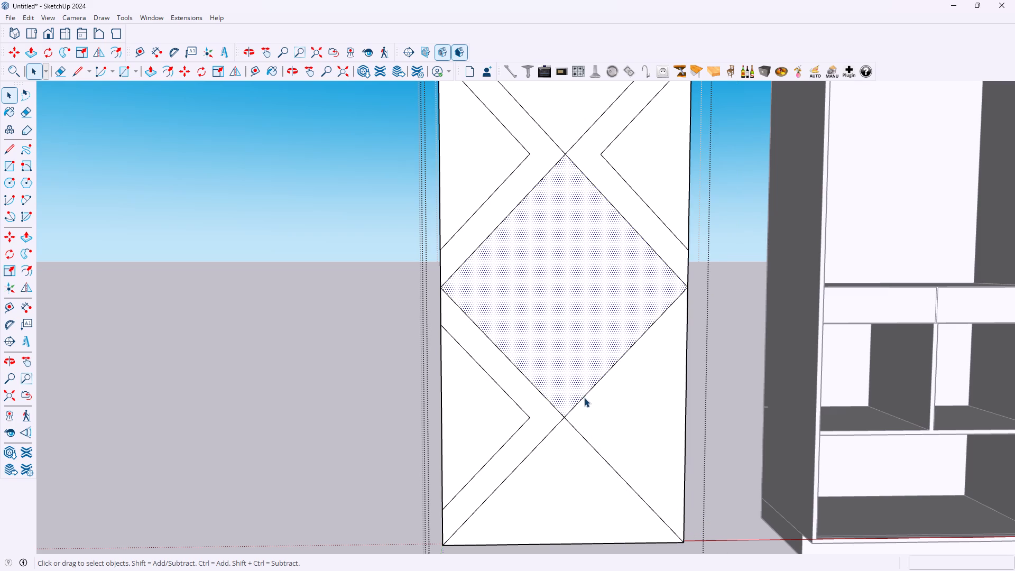
{"action": "left_click", "coordinate": [584, 395]}
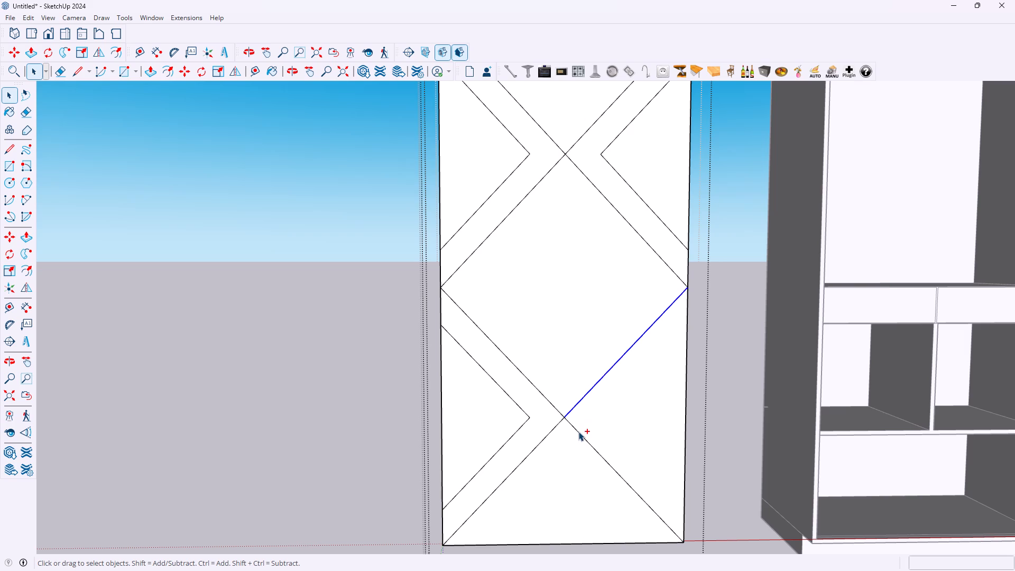
{"action": "left_click", "coordinate": [578, 431], "text": "ctrl"}
{"action": "key", "text": "f"}
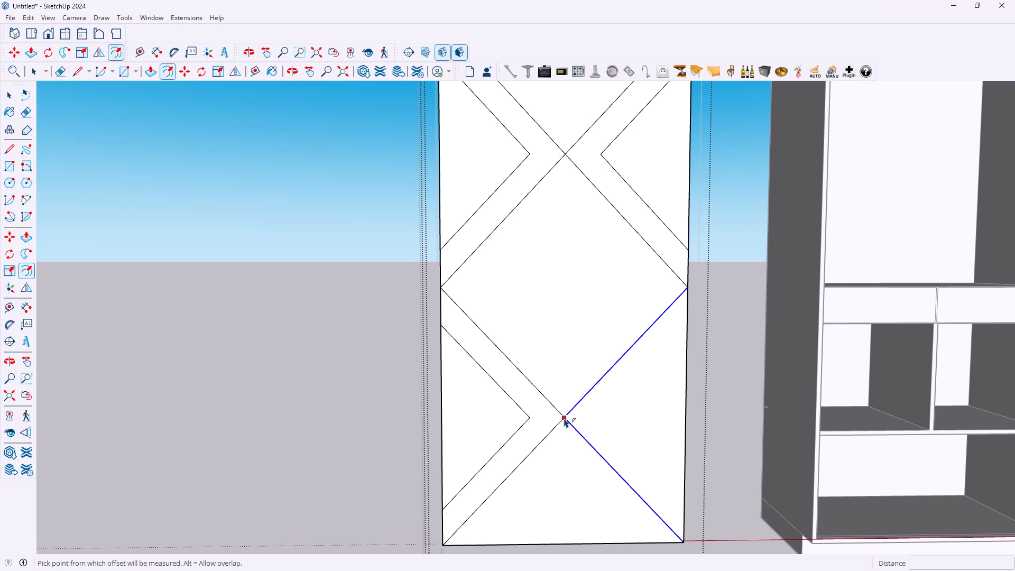
{"action": "left_click", "coordinate": [564, 418]}
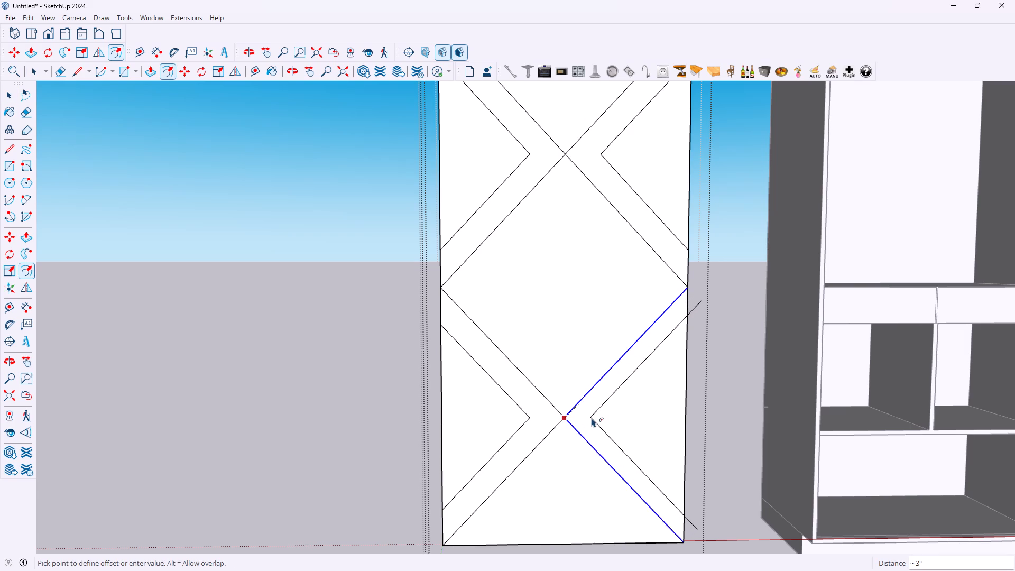
{"action": "key", "text": "4"}
{"action": "key", "text": "Return"}
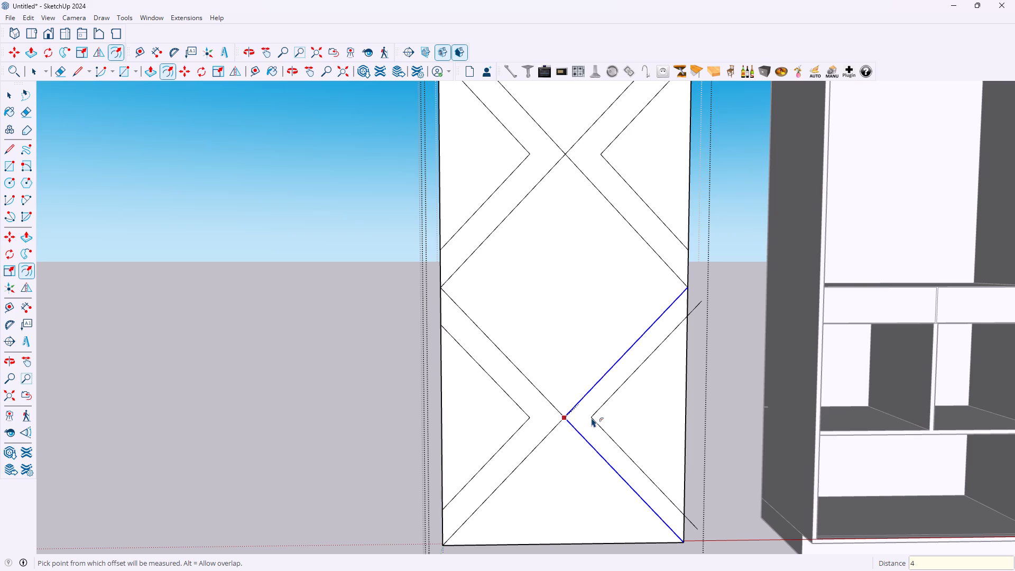
Erase the two new offset line ends of the lower X that overhang the door's right edge.
{"action": "scroll", "coordinate": [646, 434], "scroll_direction": "down", "scroll_amount": 1}
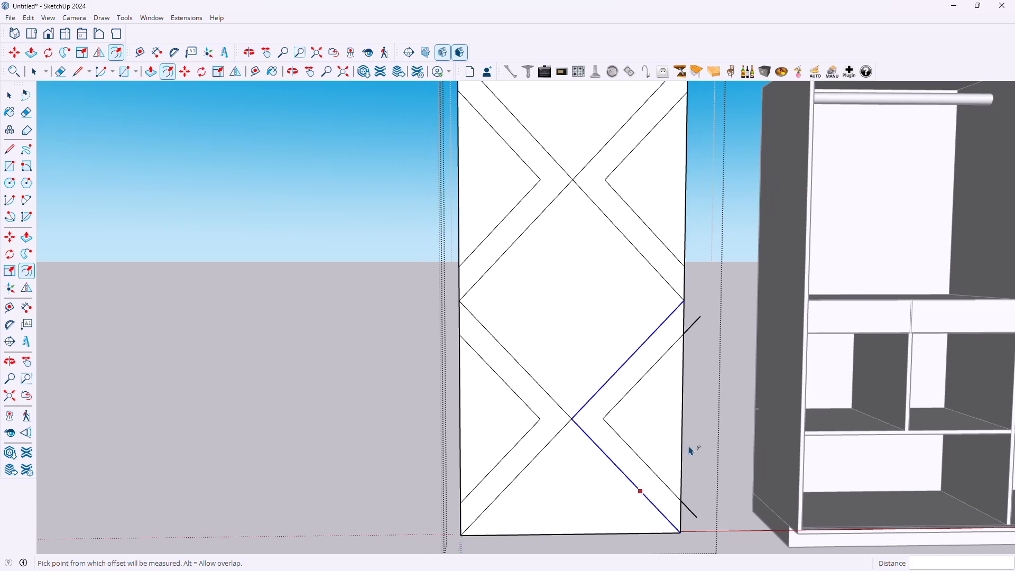
{"action": "key", "text": "space"}
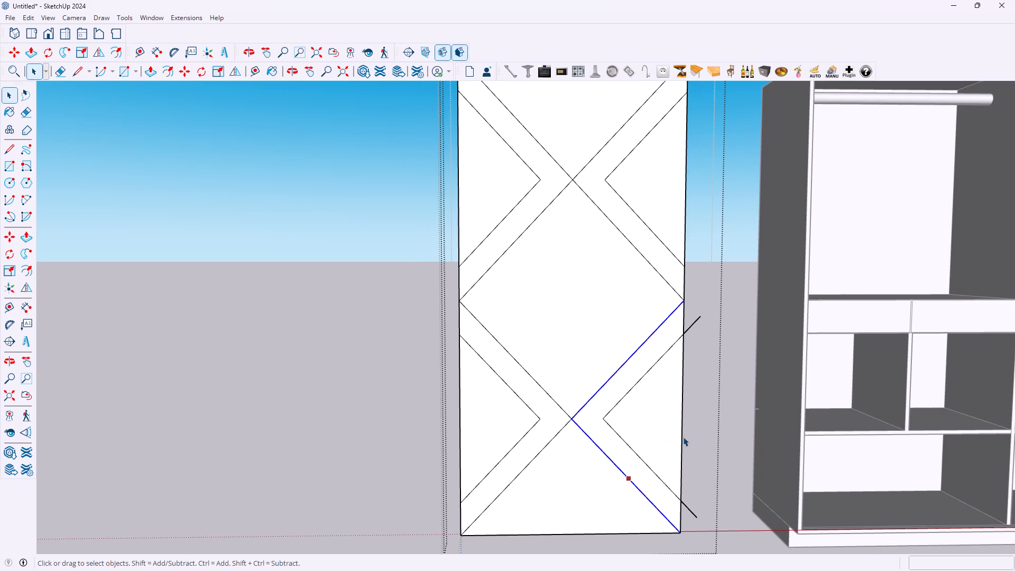
{"action": "key", "text": "e"}
{"action": "left_click_drag", "start_coordinate": [693, 314], "coordinate": [692, 344]}
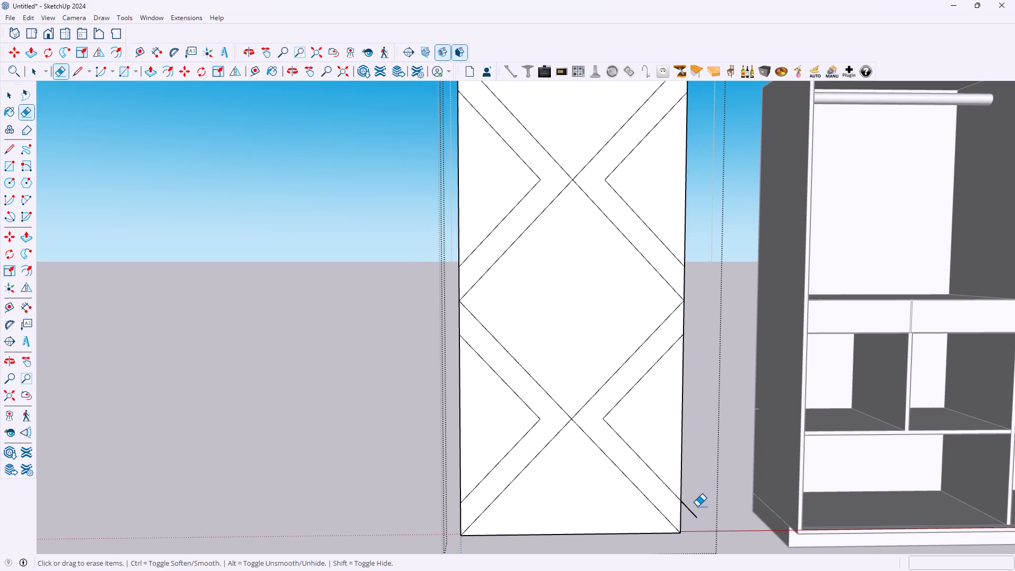
{"action": "left_click_drag", "start_coordinate": [698, 505], "coordinate": [696, 526]}
{"action": "scroll", "coordinate": [639, 259], "scroll_direction": "down", "scroll_amount": 4}
{"action": "scroll", "coordinate": [598, 156], "scroll_direction": "up", "scroll_amount": 3}
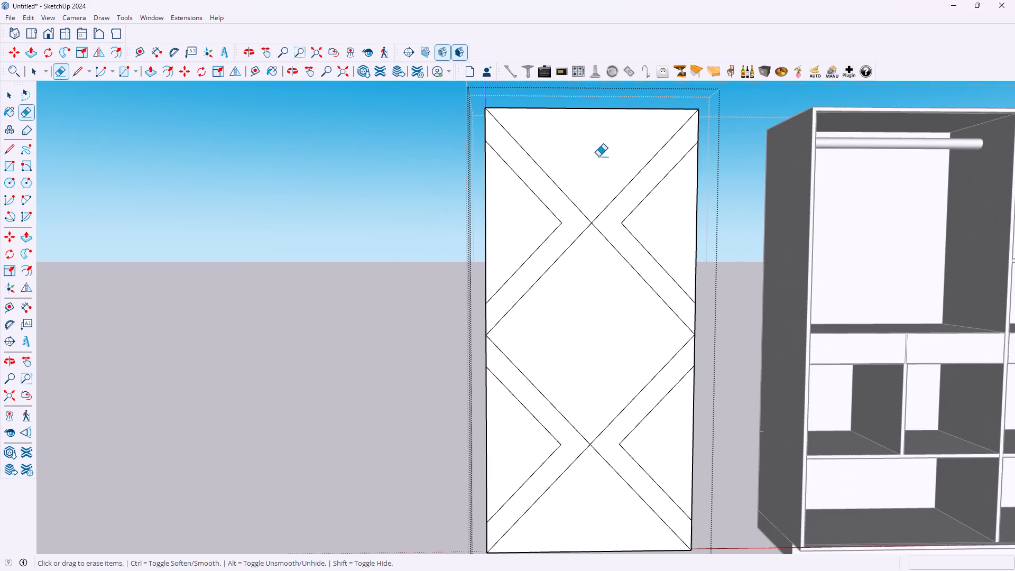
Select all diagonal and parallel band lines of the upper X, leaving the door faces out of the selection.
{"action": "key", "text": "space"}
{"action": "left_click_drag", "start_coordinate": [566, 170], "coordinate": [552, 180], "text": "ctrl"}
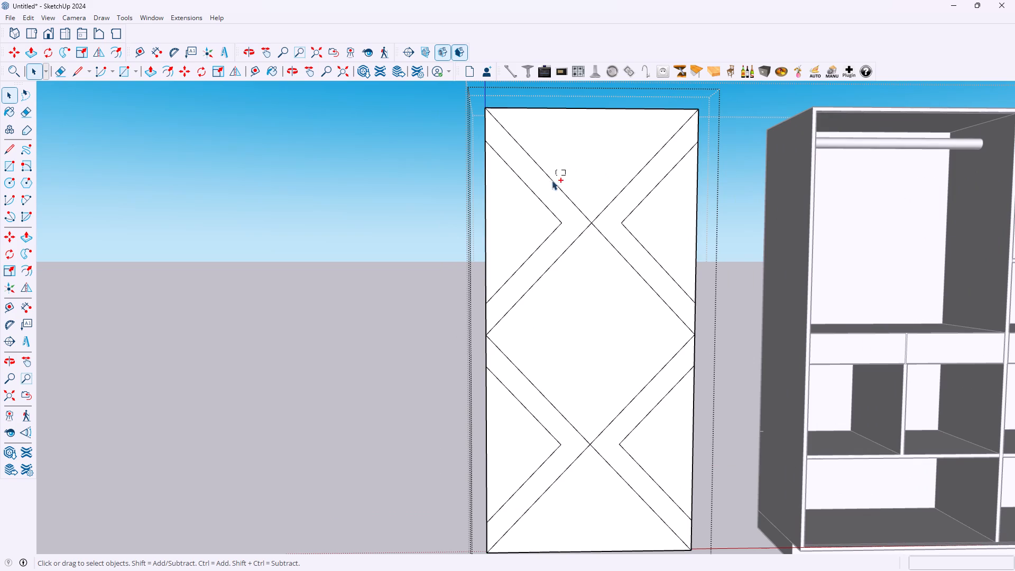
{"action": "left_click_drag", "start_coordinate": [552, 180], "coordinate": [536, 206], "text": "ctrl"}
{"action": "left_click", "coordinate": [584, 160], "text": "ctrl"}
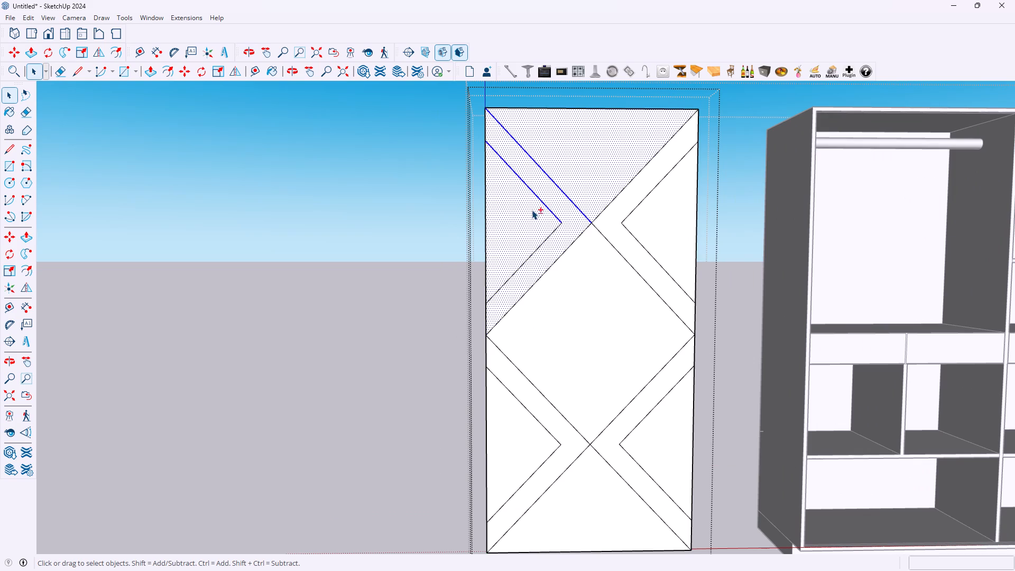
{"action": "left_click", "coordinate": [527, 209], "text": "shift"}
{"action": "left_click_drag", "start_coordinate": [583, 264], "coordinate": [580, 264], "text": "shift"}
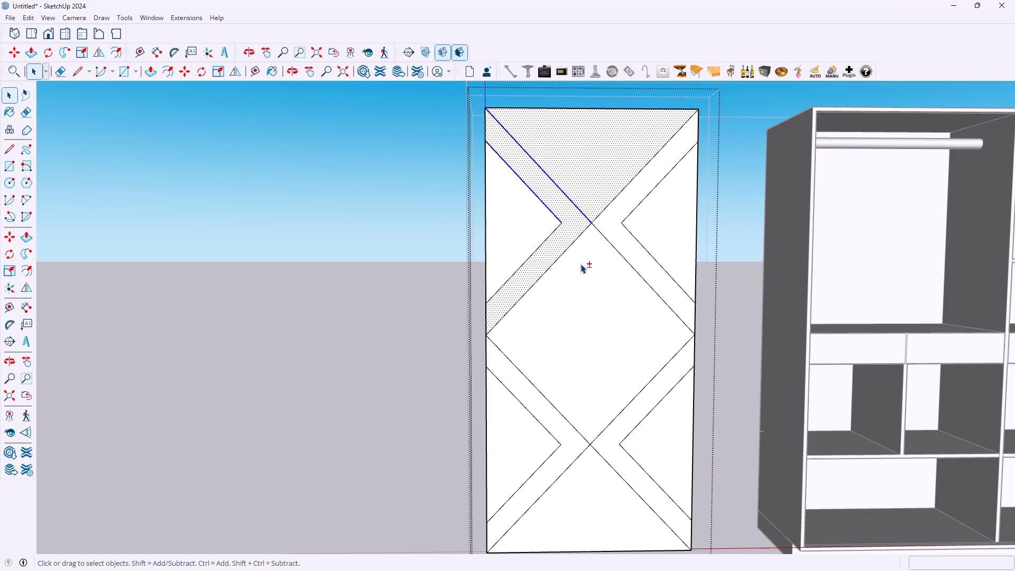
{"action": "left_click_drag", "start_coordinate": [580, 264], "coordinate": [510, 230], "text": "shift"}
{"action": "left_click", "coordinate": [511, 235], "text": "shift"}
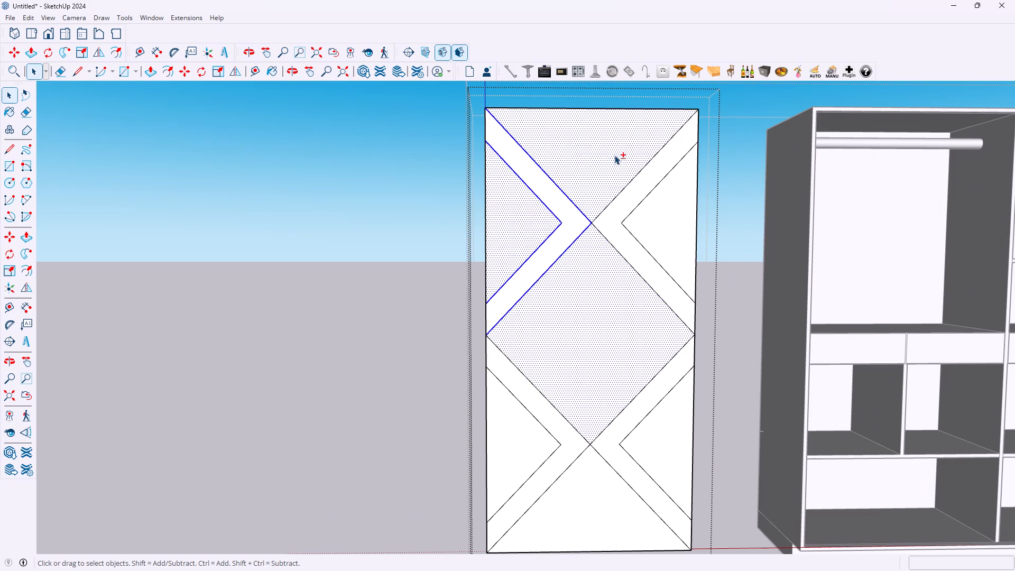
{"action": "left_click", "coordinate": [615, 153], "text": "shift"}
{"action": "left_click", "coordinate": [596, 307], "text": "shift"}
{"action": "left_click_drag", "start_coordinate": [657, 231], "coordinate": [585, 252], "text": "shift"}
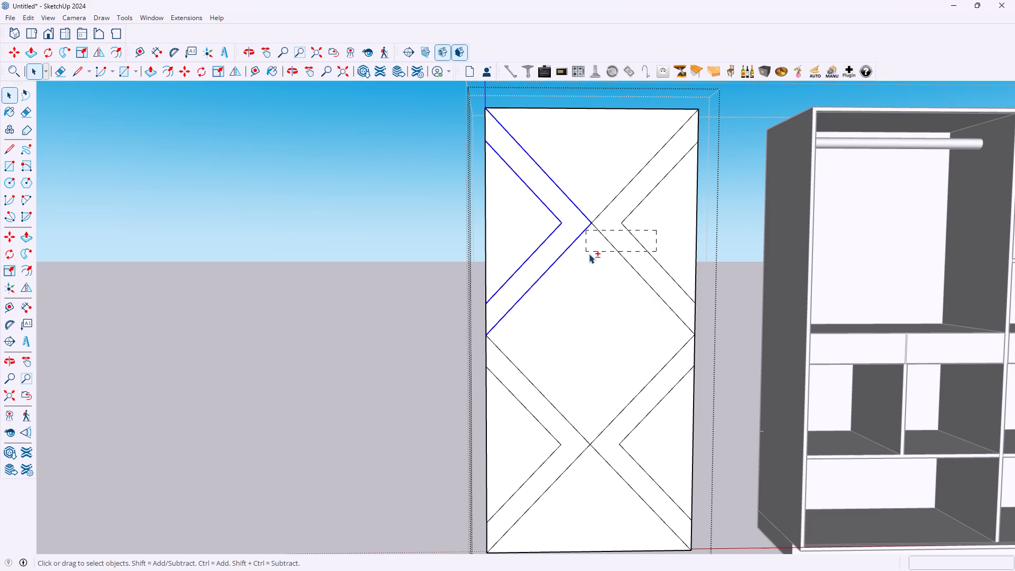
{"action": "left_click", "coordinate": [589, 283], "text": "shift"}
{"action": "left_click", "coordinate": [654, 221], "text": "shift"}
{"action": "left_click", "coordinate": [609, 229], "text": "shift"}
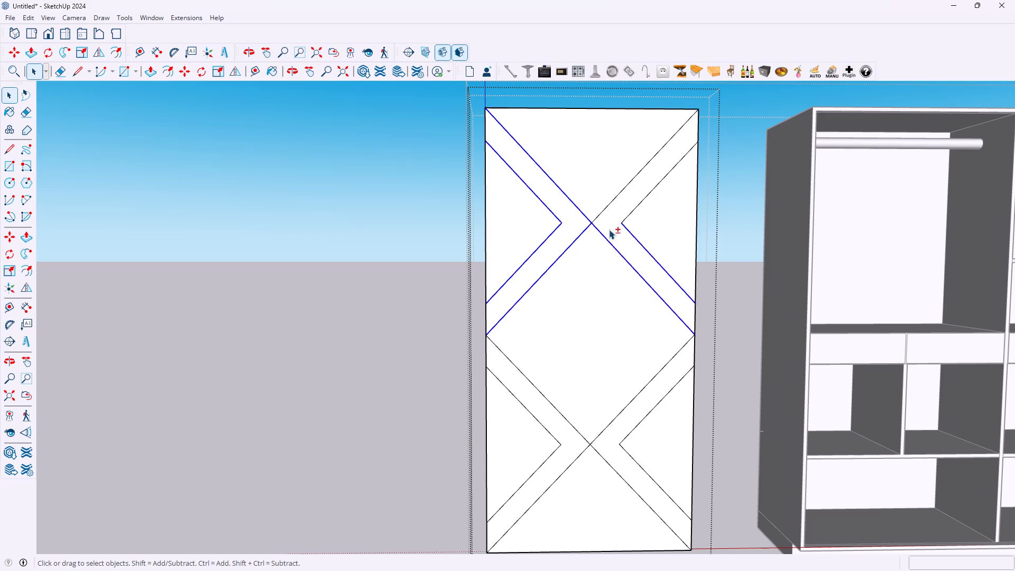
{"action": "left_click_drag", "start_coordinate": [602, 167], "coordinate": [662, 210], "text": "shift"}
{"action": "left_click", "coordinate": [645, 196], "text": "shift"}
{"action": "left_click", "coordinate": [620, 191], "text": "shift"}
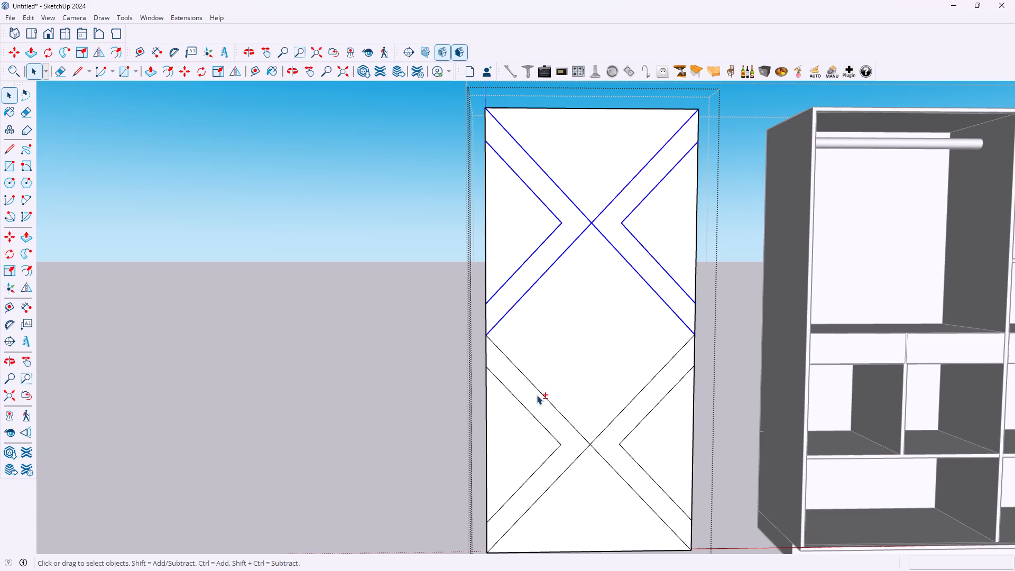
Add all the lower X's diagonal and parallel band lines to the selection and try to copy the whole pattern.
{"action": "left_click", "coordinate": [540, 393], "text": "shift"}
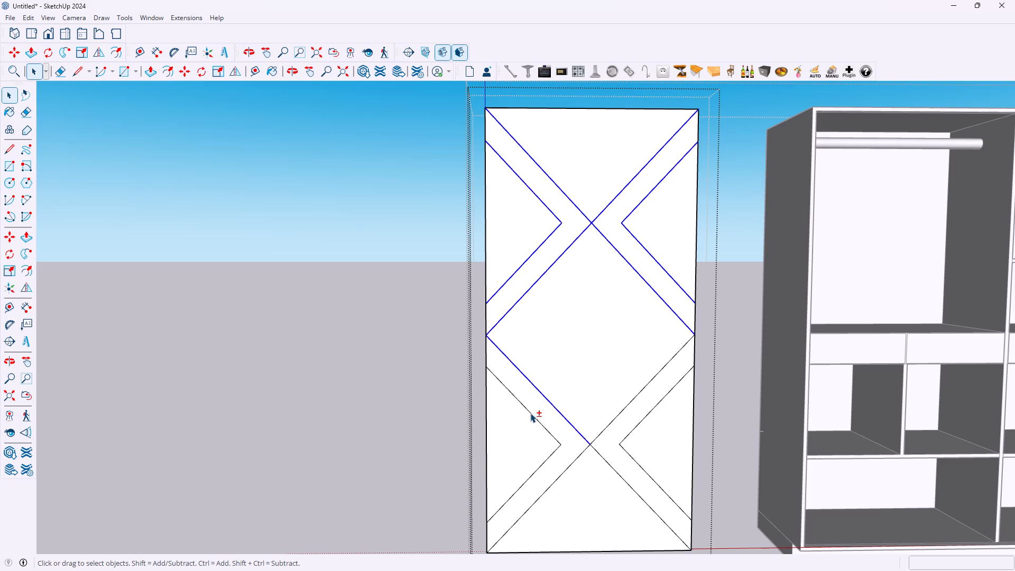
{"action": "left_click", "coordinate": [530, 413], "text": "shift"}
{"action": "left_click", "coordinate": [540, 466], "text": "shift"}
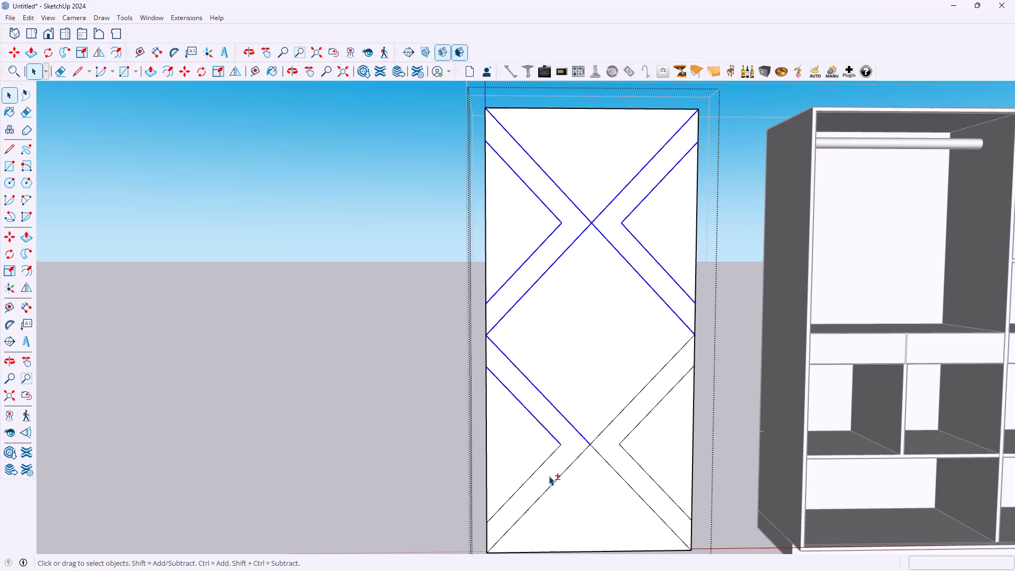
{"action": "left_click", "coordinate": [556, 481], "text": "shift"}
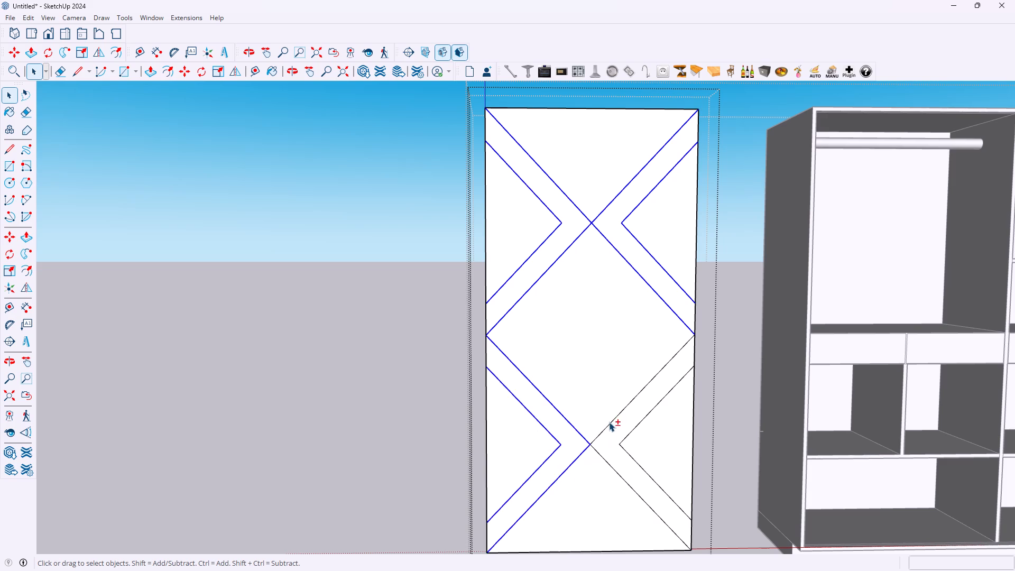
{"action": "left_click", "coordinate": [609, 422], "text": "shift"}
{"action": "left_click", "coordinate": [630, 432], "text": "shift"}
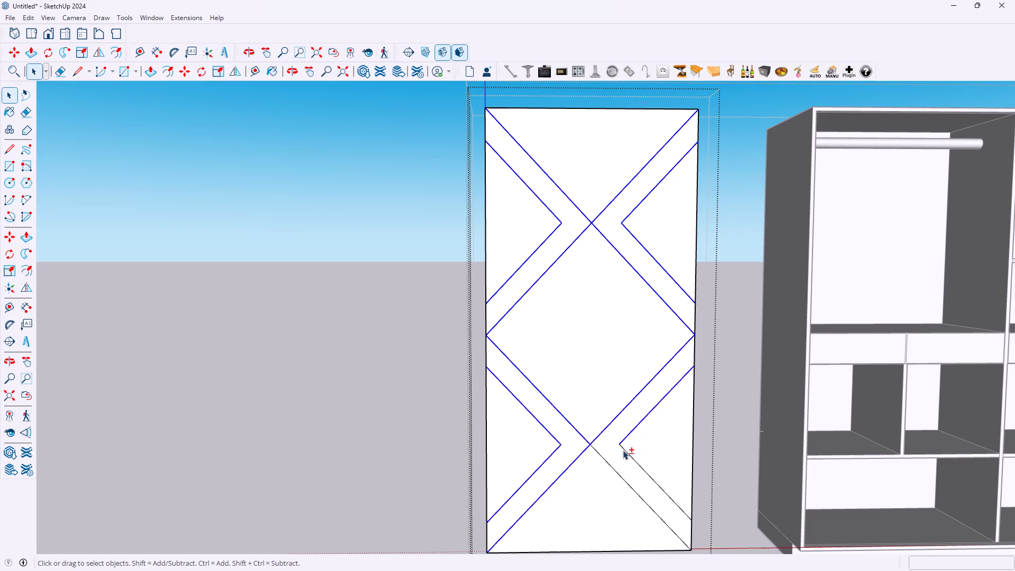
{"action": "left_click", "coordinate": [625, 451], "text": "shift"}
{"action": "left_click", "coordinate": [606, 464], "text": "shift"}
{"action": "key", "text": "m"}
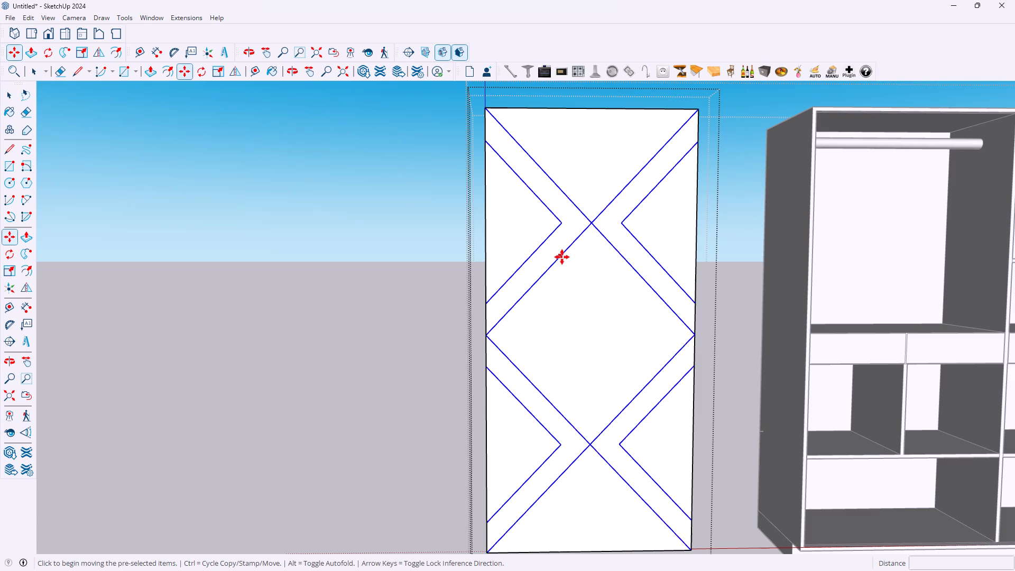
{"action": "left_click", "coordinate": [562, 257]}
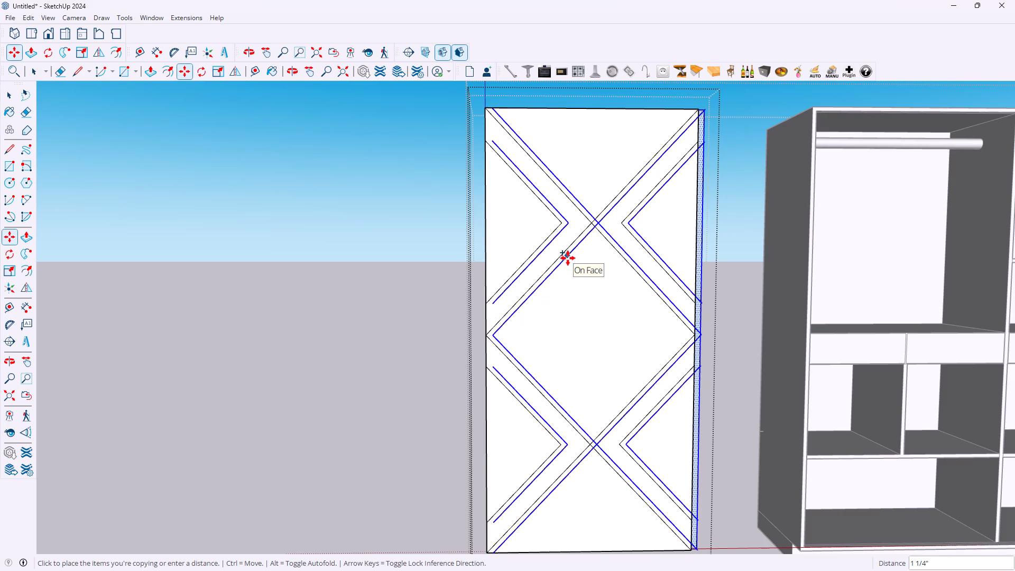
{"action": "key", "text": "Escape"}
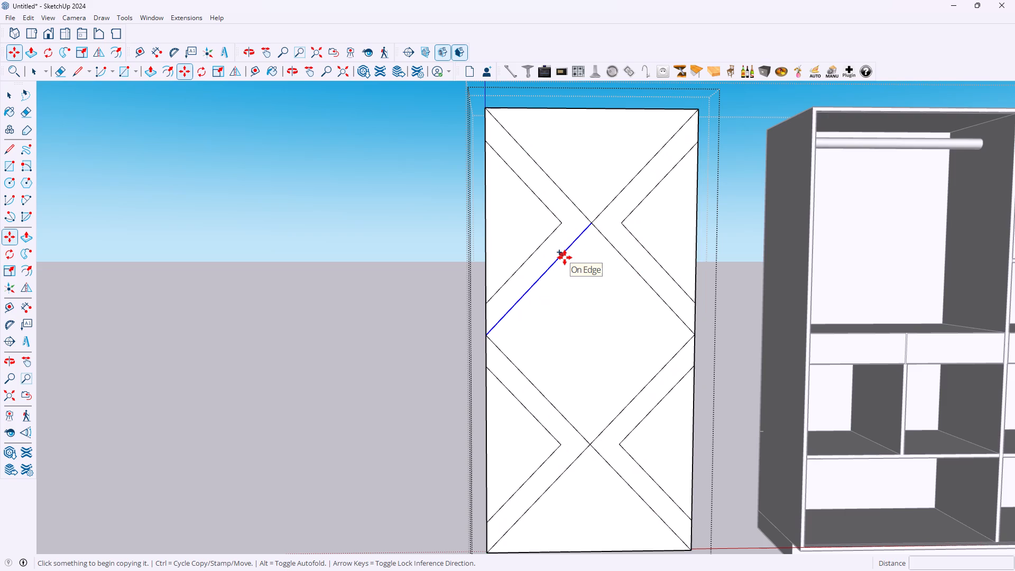
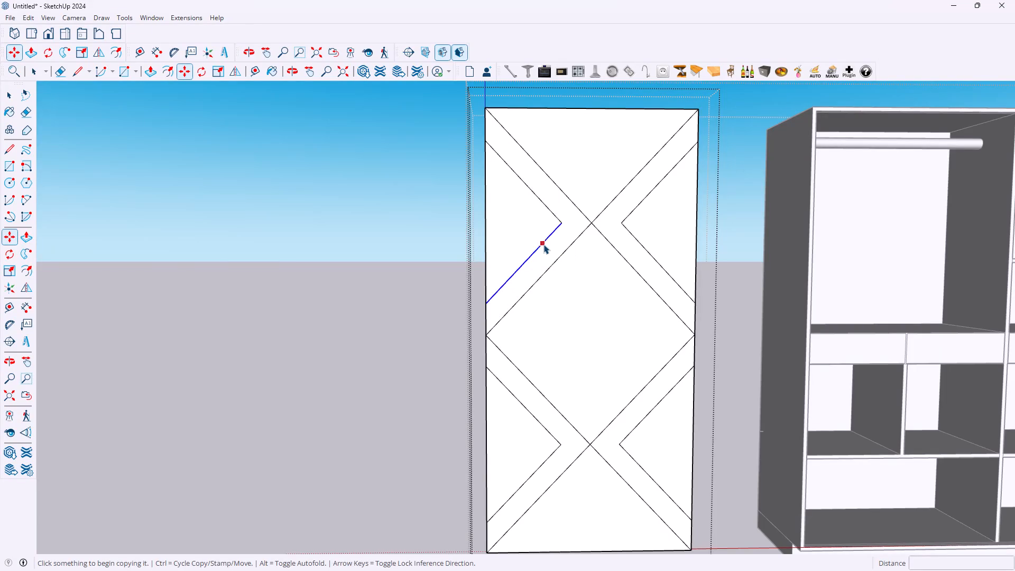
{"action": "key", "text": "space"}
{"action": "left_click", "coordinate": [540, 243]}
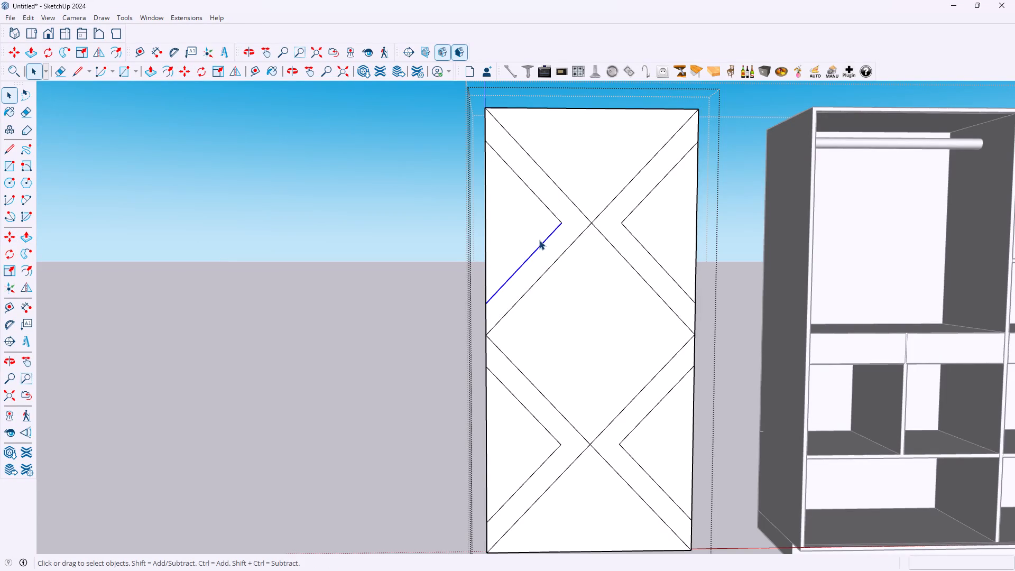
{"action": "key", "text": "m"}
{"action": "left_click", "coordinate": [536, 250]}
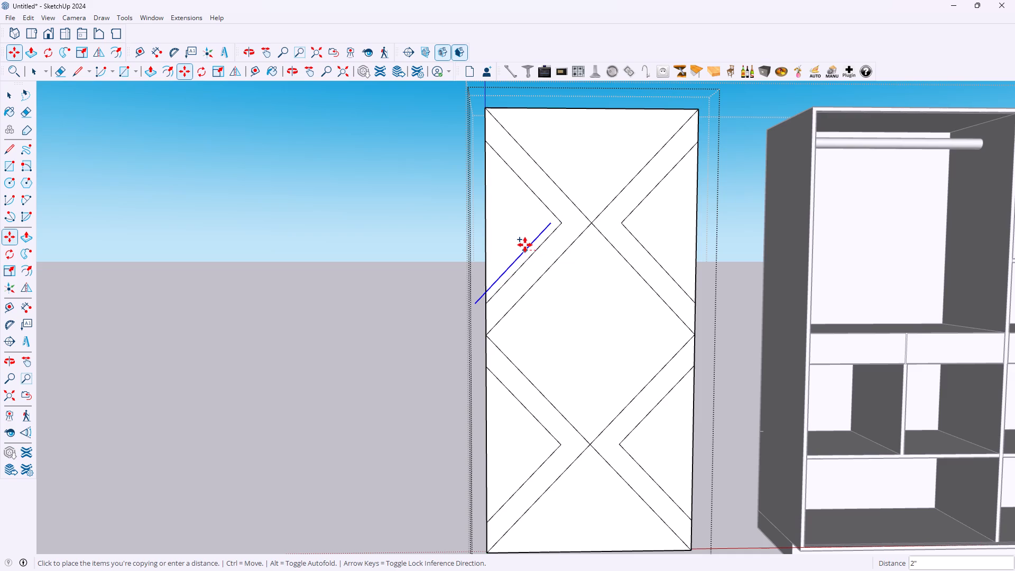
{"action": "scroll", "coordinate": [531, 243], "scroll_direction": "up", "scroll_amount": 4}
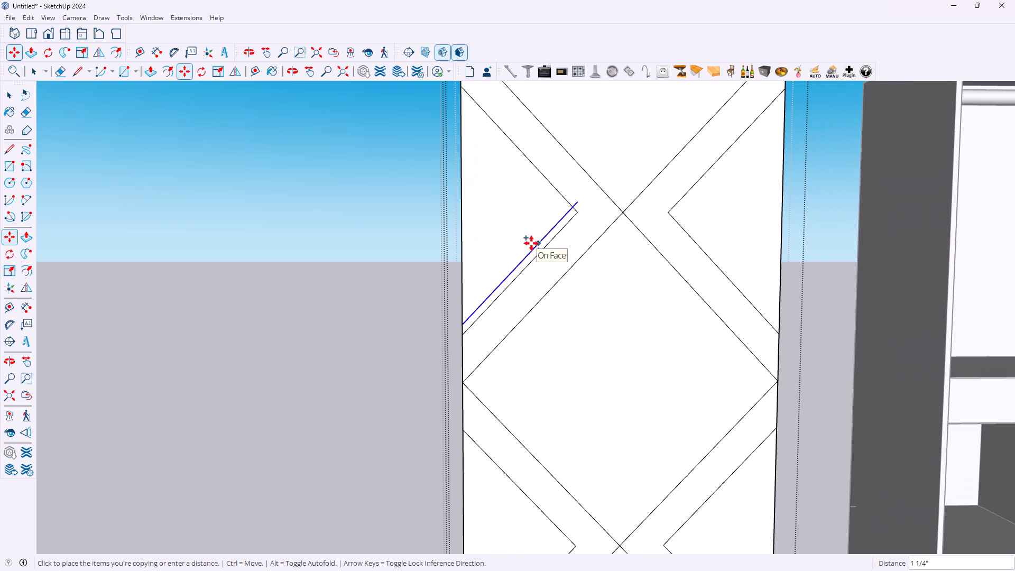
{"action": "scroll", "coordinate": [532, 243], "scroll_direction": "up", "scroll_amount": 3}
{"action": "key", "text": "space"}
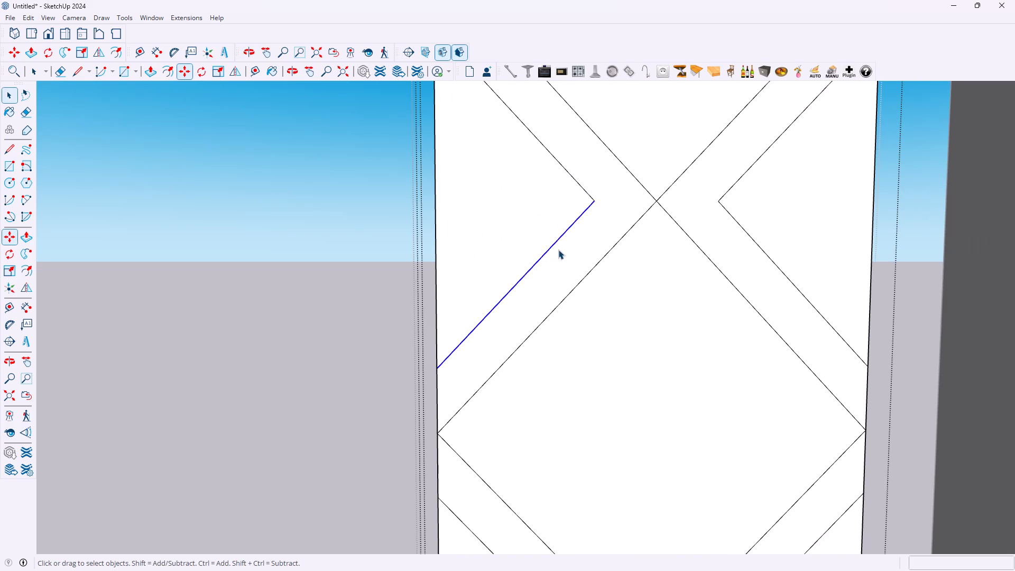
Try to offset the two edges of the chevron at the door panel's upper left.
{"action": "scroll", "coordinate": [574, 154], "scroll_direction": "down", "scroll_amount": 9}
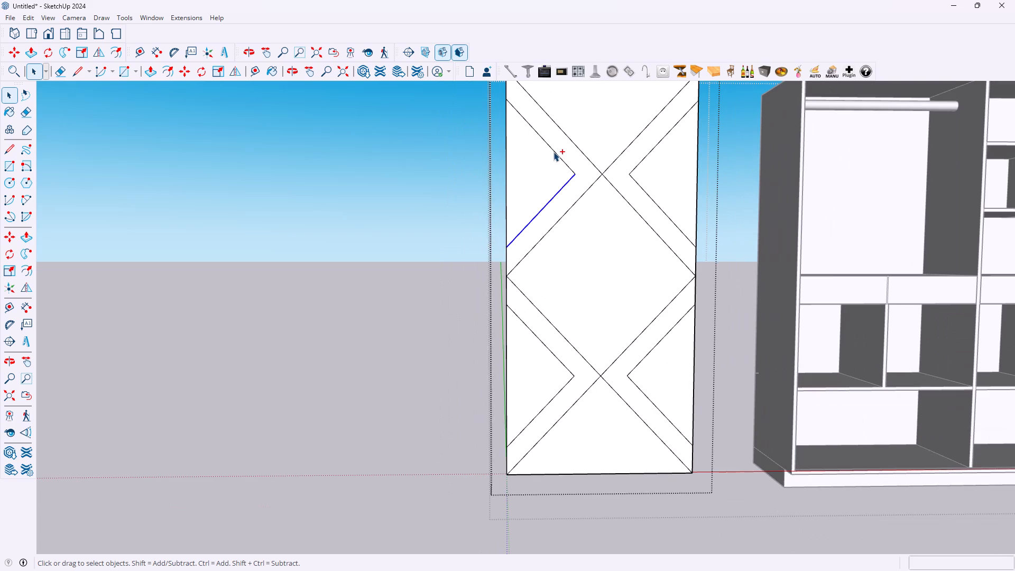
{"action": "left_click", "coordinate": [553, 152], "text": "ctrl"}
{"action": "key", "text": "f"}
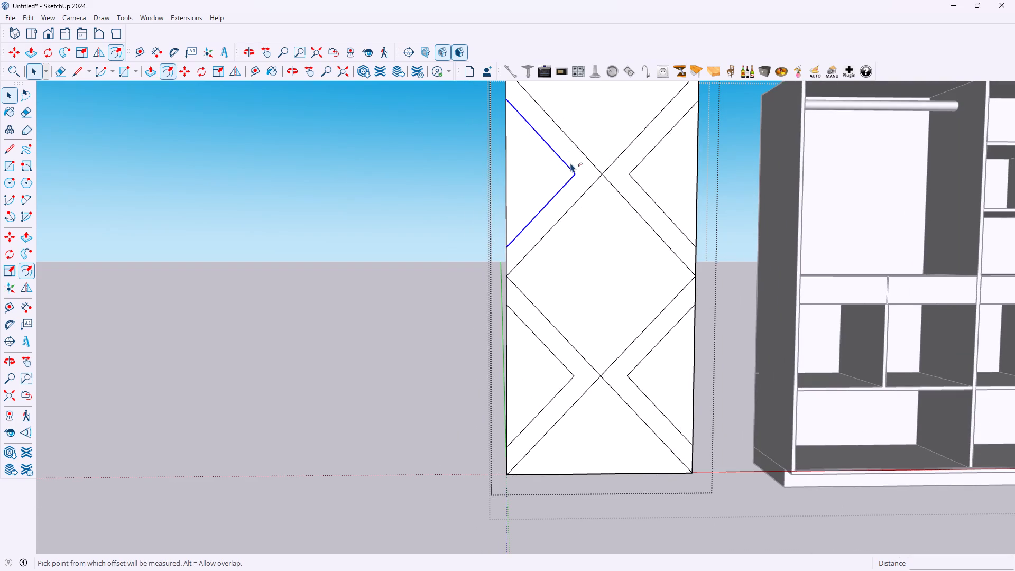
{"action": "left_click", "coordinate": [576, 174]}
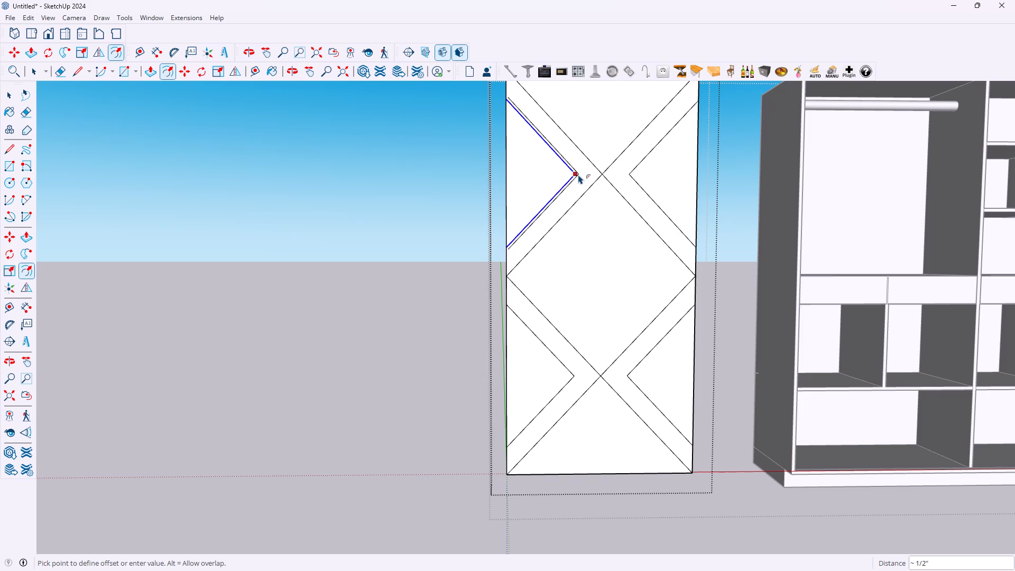
Undo the chevron lines added around the lower cross and the trimming of the upper chevrons' overhanging ends.
{"action": "key", "text": "ctrl+z"}
{"action": "key", "text": "ctrl+z"}
{"action": "key", "text": "ctrl+z"}
{"action": "key", "text": "ctrl+z"}
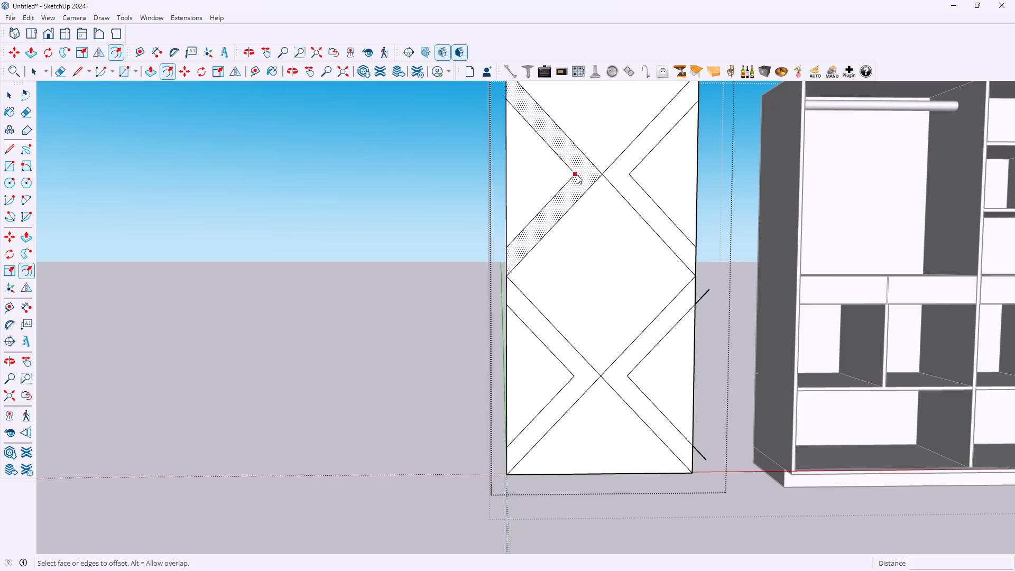
{"action": "key", "text": "ctrl+z"}
{"action": "key", "text": "ctrl+z"}
{"action": "key", "text": "ctrl+z"}
{"action": "key", "text": "ctrl+z"}
{"action": "key", "text": "ctrl+z"}
{"action": "key", "text": "ctrl+z"}
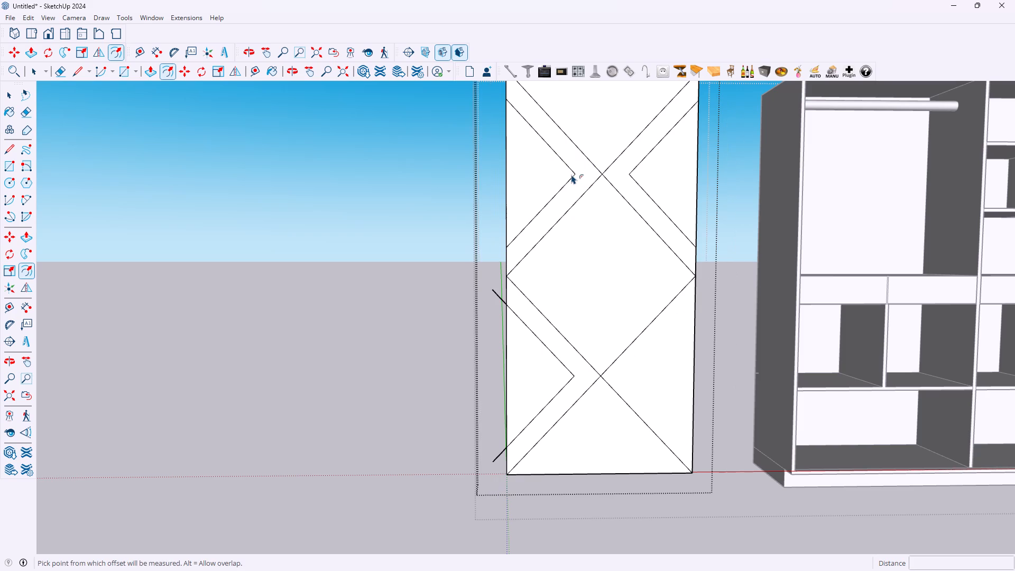
{"action": "key", "text": "ctrl+z"}
{"action": "key", "text": "ctrl+z"}
{"action": "key", "text": "ctrl+z"}
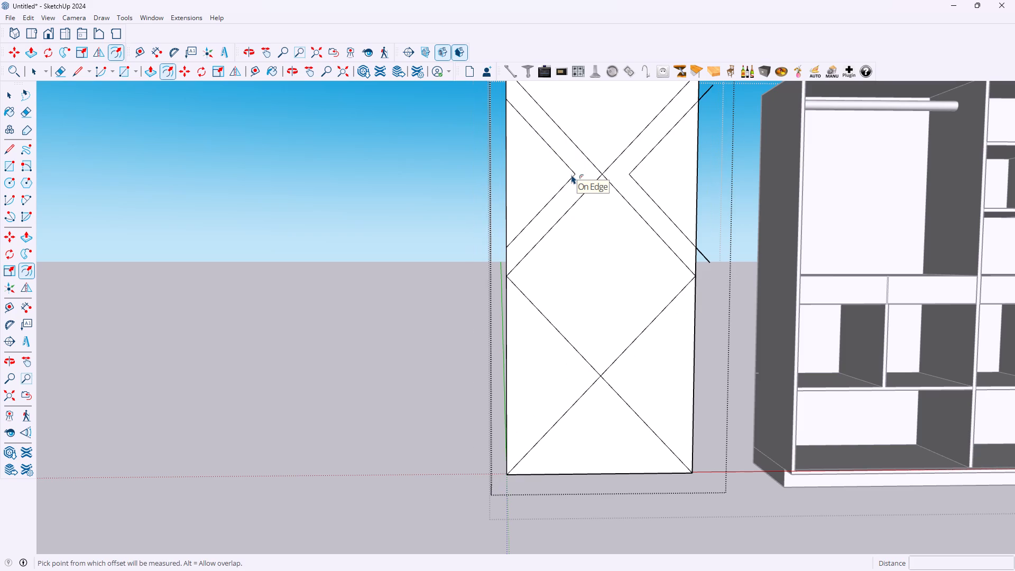
{"action": "key", "text": "ctrl+z"}
{"action": "scroll", "coordinate": [574, 173], "scroll_direction": "down", "scroll_amount": 5}
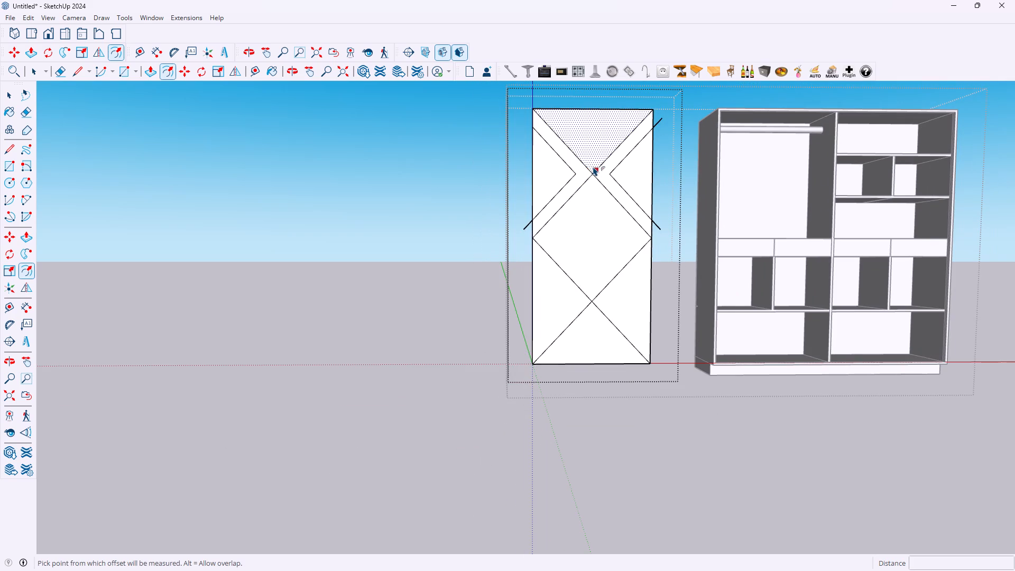
{"action": "key", "text": "ctrl+z"}
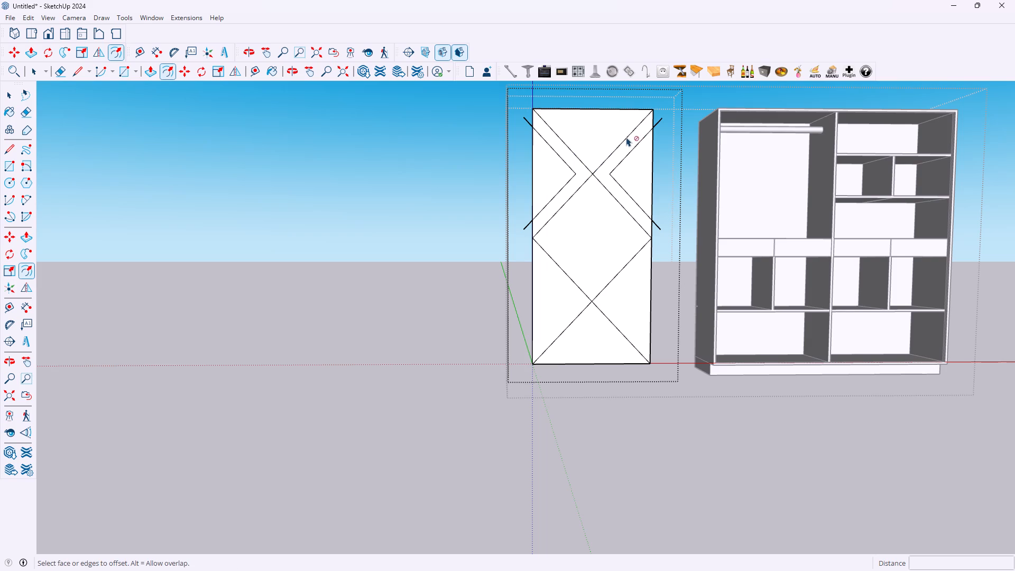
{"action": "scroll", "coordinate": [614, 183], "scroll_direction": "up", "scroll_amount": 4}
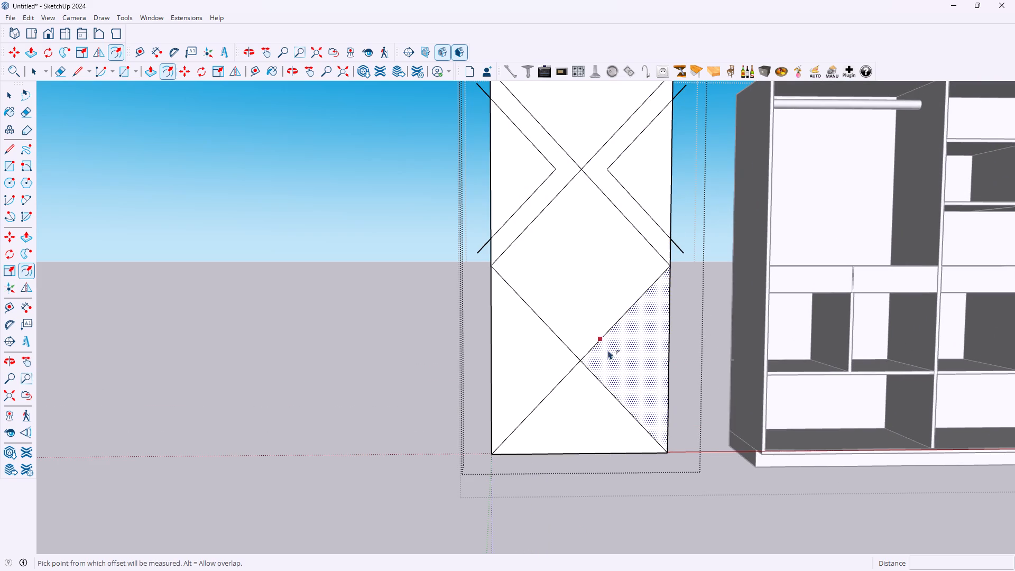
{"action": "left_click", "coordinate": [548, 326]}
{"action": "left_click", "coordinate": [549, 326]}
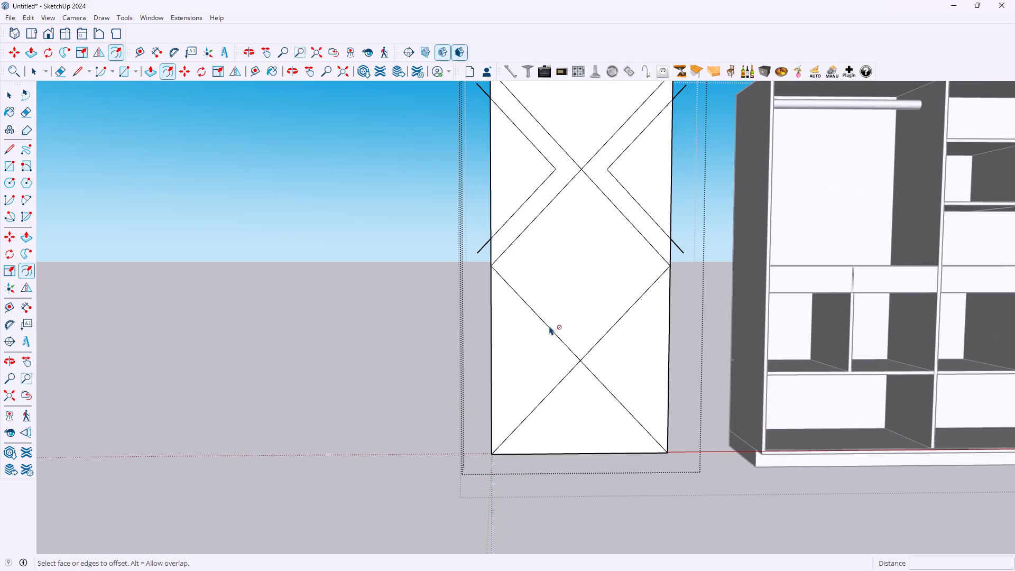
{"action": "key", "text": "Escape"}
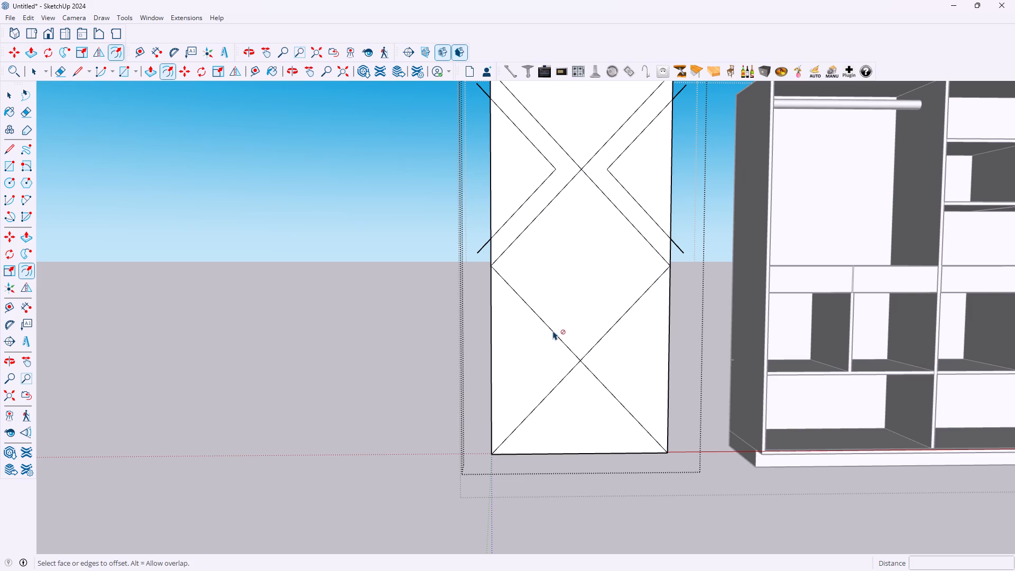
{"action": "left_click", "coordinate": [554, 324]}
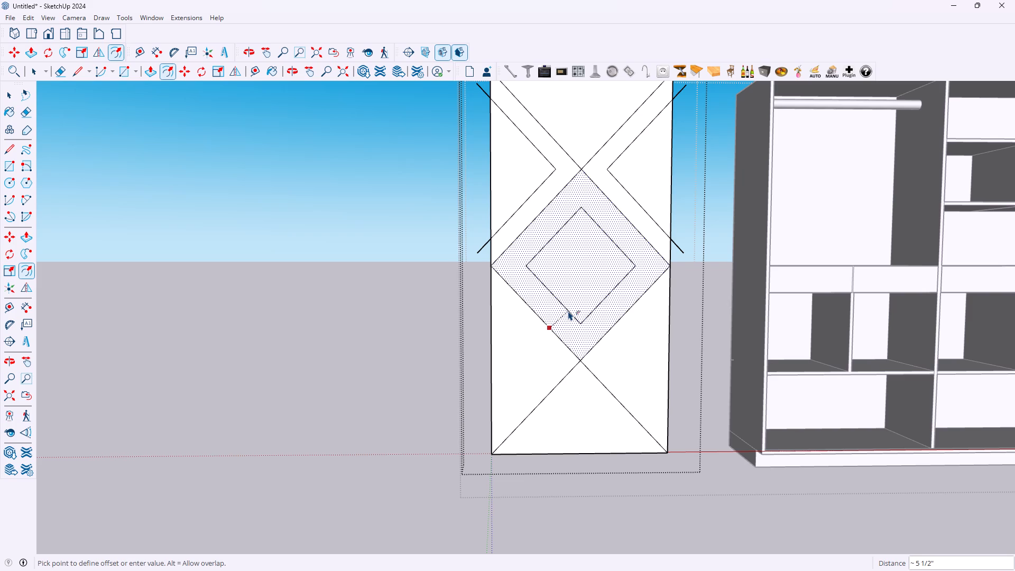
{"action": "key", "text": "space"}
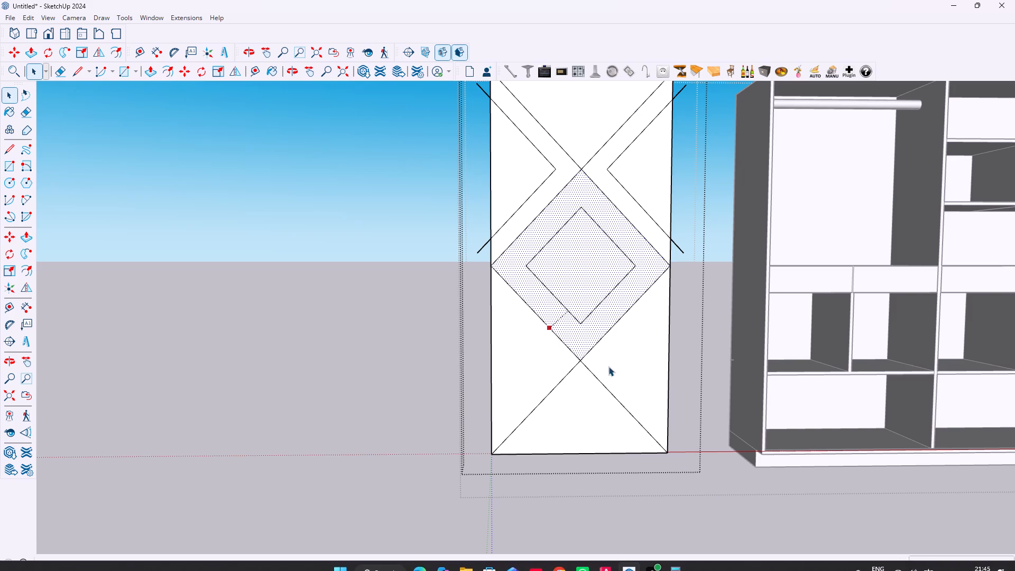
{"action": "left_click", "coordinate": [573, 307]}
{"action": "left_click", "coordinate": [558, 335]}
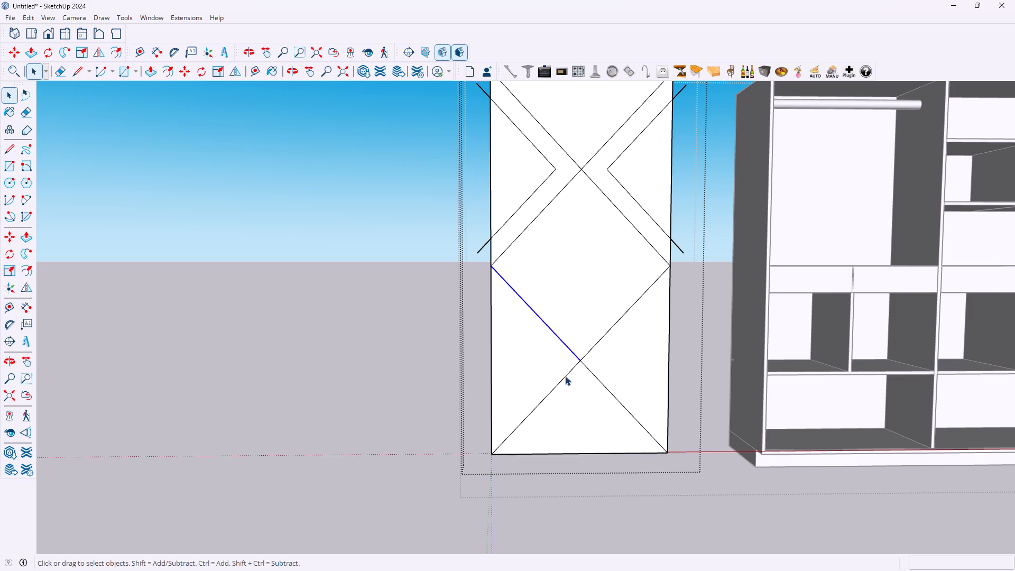
Offset the central diamond face of the door panel inward by 3 mm.
{"action": "key", "text": "space"}
{"action": "scroll", "coordinate": [593, 279], "scroll_direction": "down", "scroll_amount": 5}
{"action": "scroll", "coordinate": [608, 262], "scroll_direction": "up", "scroll_amount": 3}
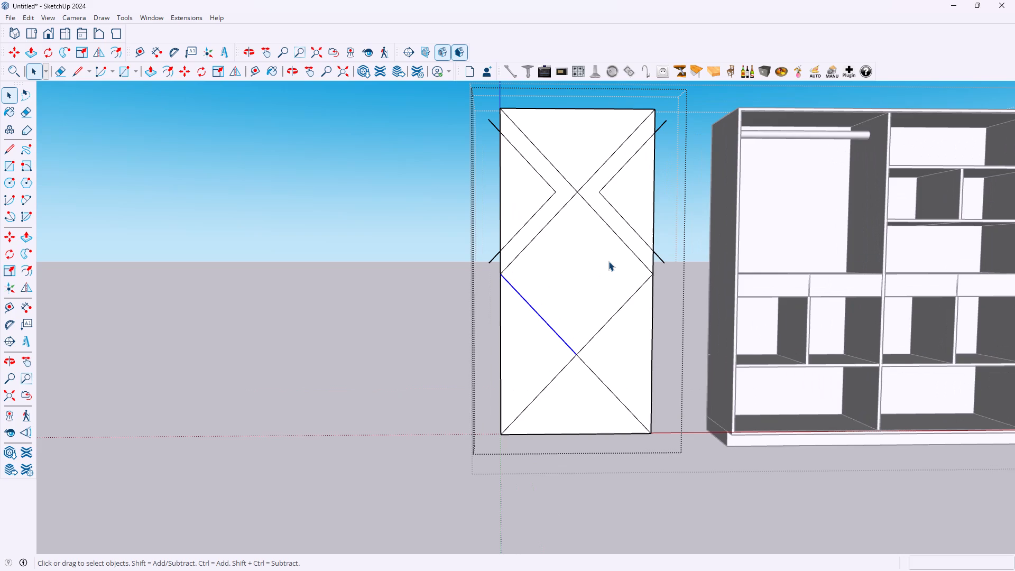
{"action": "scroll", "coordinate": [581, 306], "scroll_direction": "up", "scroll_amount": 3}
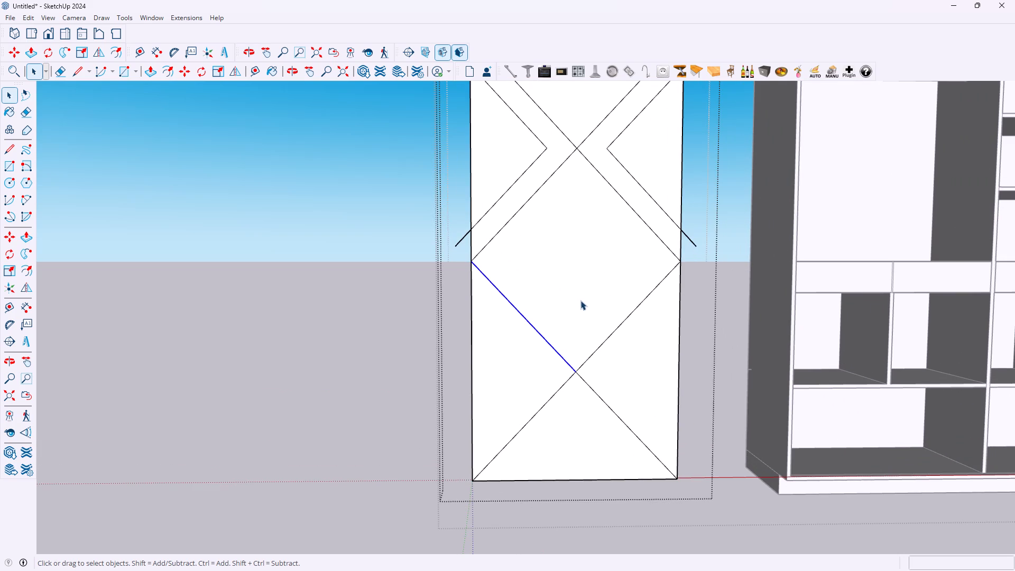
{"action": "scroll", "coordinate": [566, 321], "scroll_direction": "up", "scroll_amount": 1}
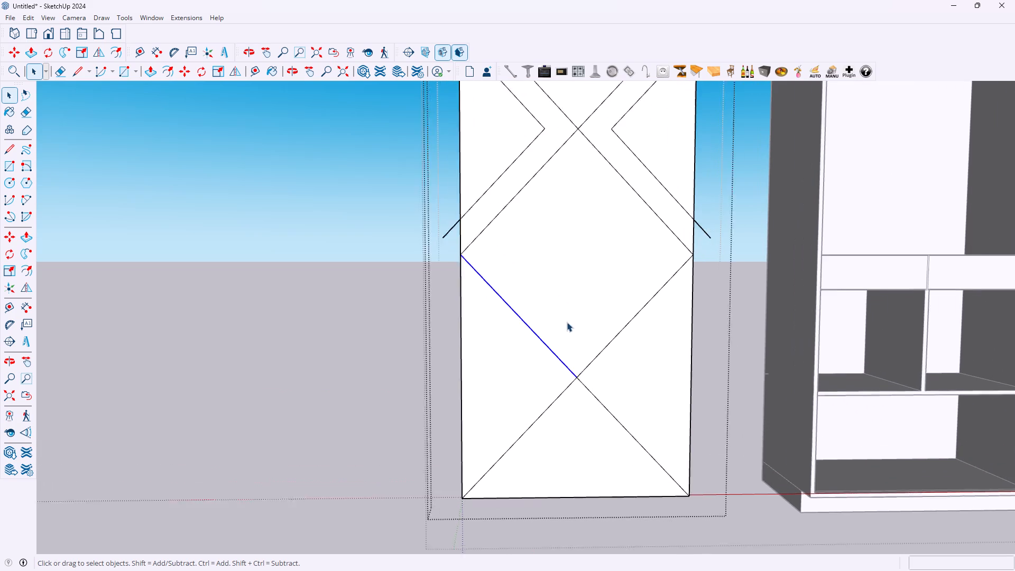
{"action": "scroll", "coordinate": [567, 322], "scroll_direction": "up", "scroll_amount": 1}
{"action": "left_click", "coordinate": [569, 259]}
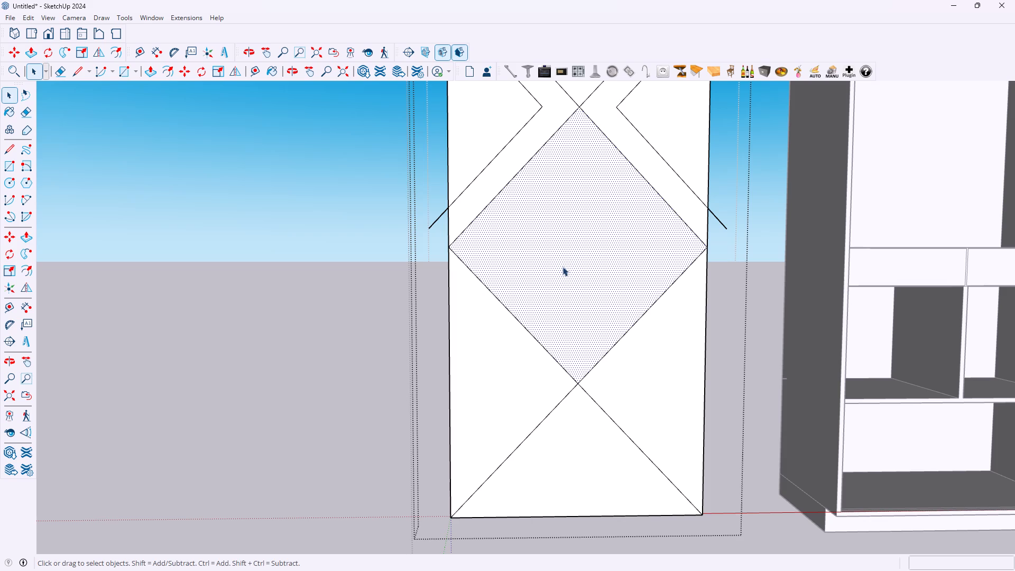
{"action": "key", "text": "f"}
{"action": "left_click", "coordinate": [555, 333]}
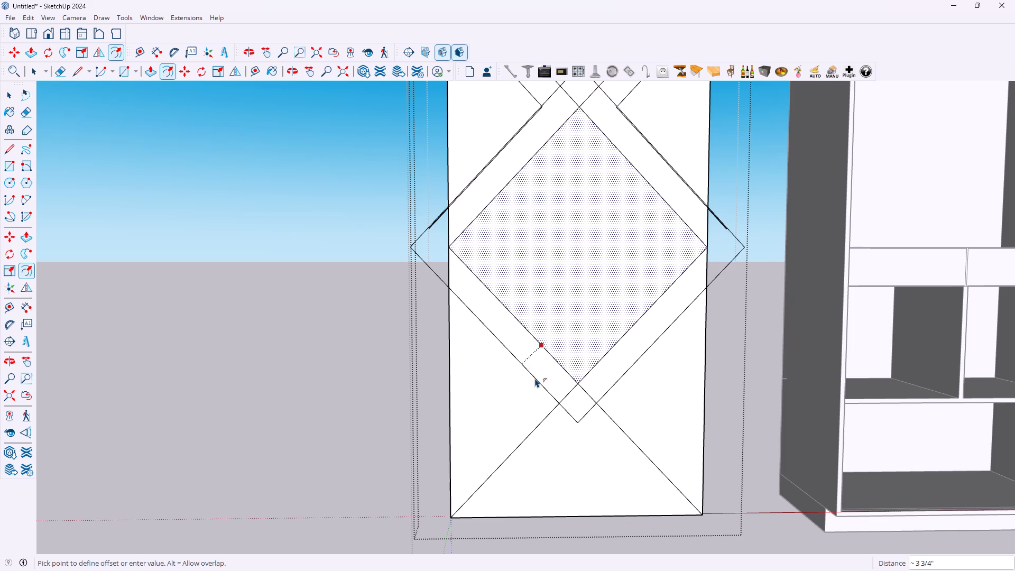
{"action": "type", "text": "3mm"}
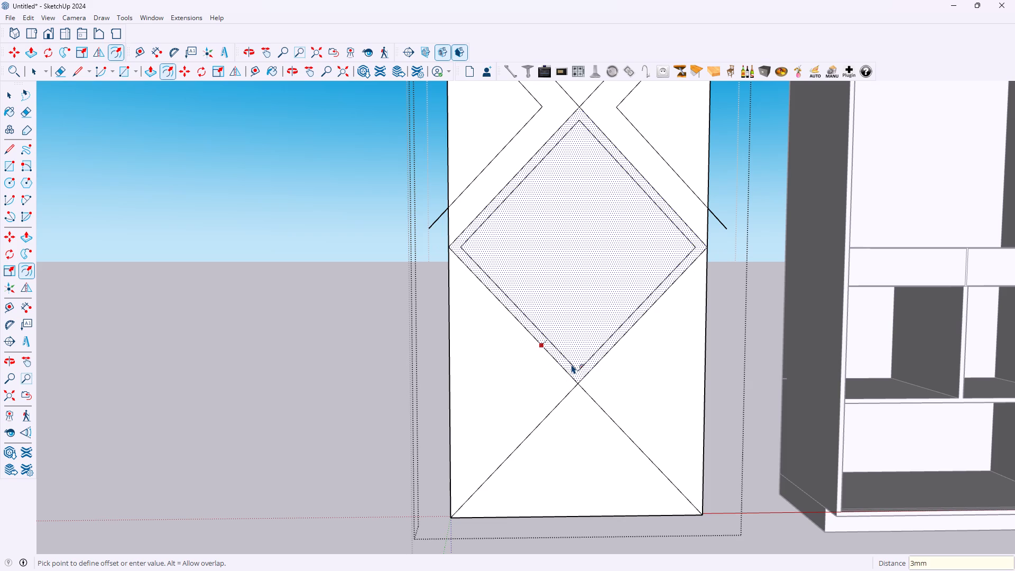
{"action": "key", "text": "Return"}
Examine the narrow offset strip around the diamond's bottom corner, where the diagonals cross.
{"action": "scroll", "coordinate": [574, 365], "scroll_direction": "up", "scroll_amount": 5}
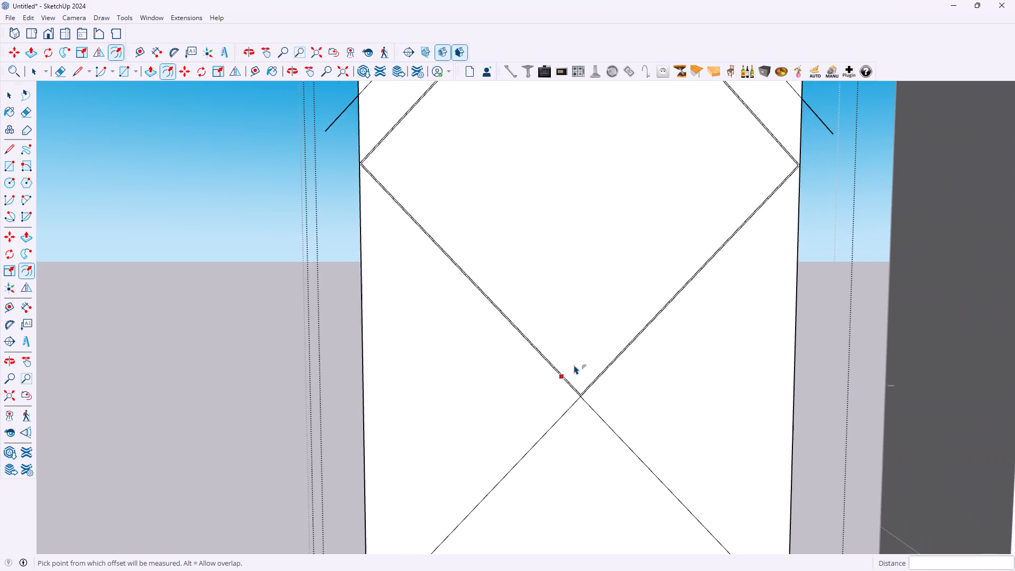
{"action": "scroll", "coordinate": [574, 365], "scroll_direction": "up", "scroll_amount": 17}
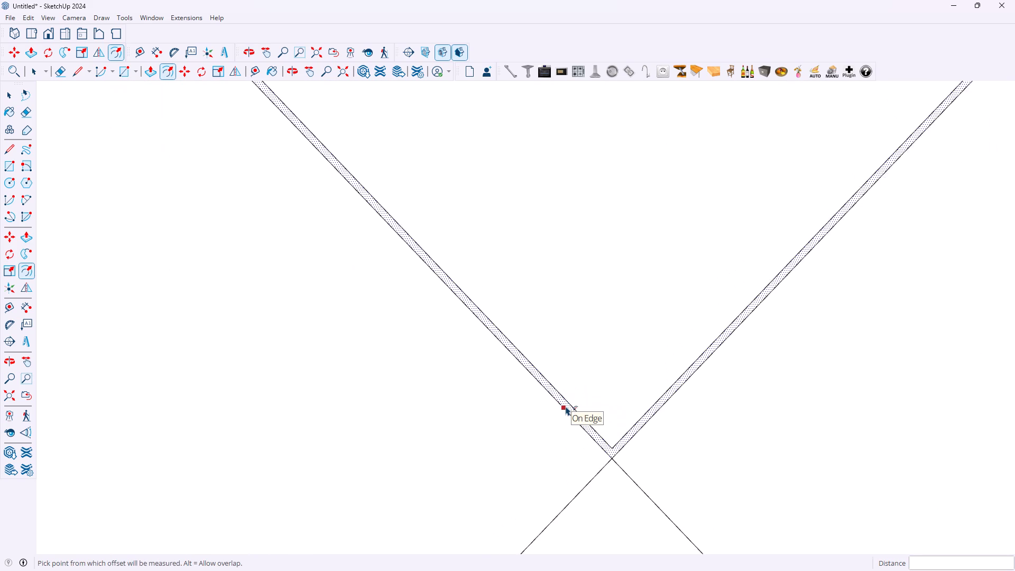
{"action": "scroll", "coordinate": [566, 406], "scroll_direction": "up", "scroll_amount": 2}
{"action": "scroll", "coordinate": [569, 406], "scroll_direction": "down", "scroll_amount": 15}
{"action": "scroll", "coordinate": [573, 401], "scroll_direction": "up", "scroll_amount": 1}
{"action": "scroll", "coordinate": [573, 401], "scroll_direction": "down", "scroll_amount": 4}
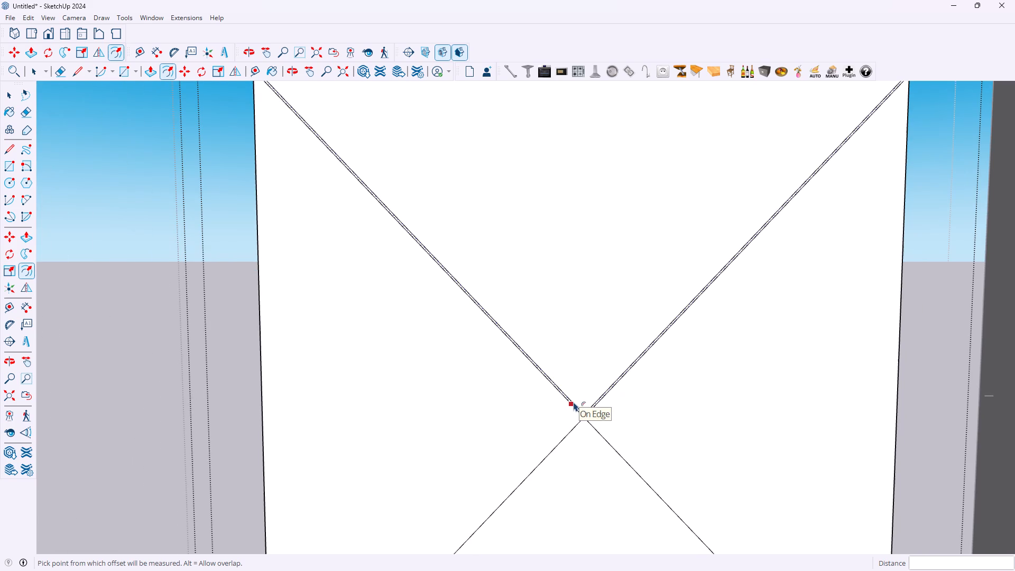
{"action": "scroll", "coordinate": [570, 403], "scroll_direction": "down", "scroll_amount": 3}
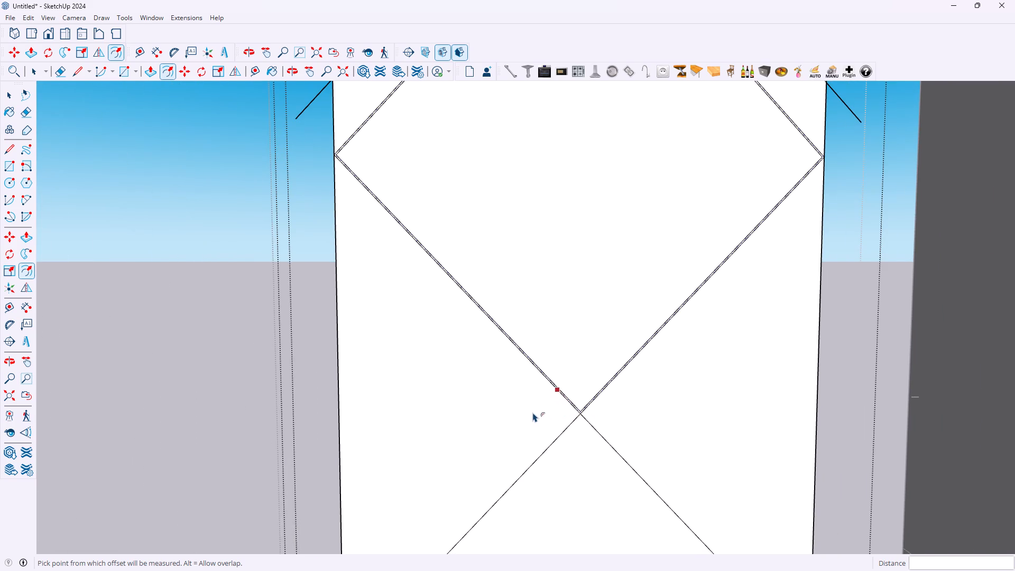
{"action": "scroll", "coordinate": [533, 411], "scroll_direction": "up", "scroll_amount": 1}
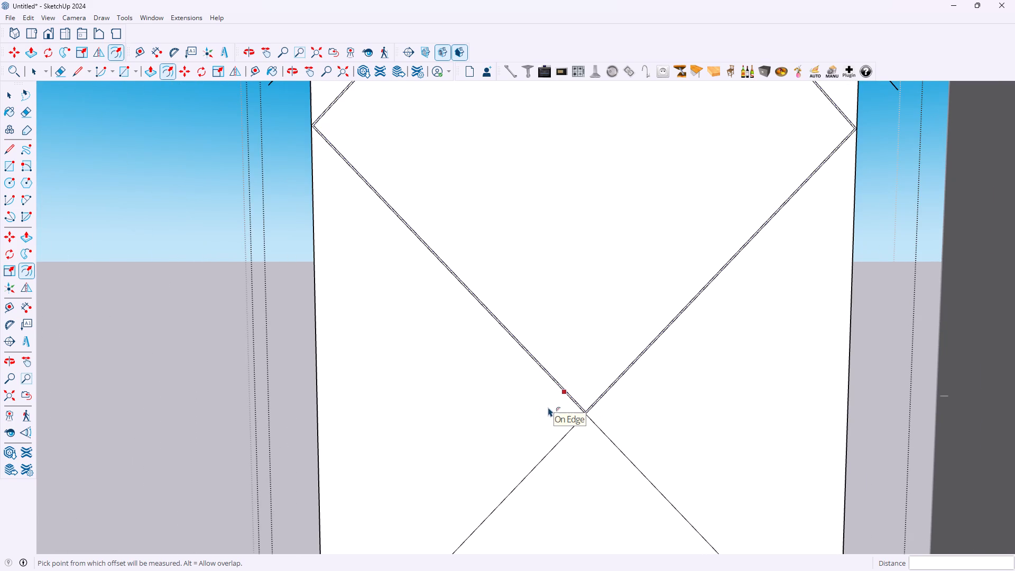
{"action": "scroll", "coordinate": [559, 403], "scroll_direction": "up", "scroll_amount": 11}
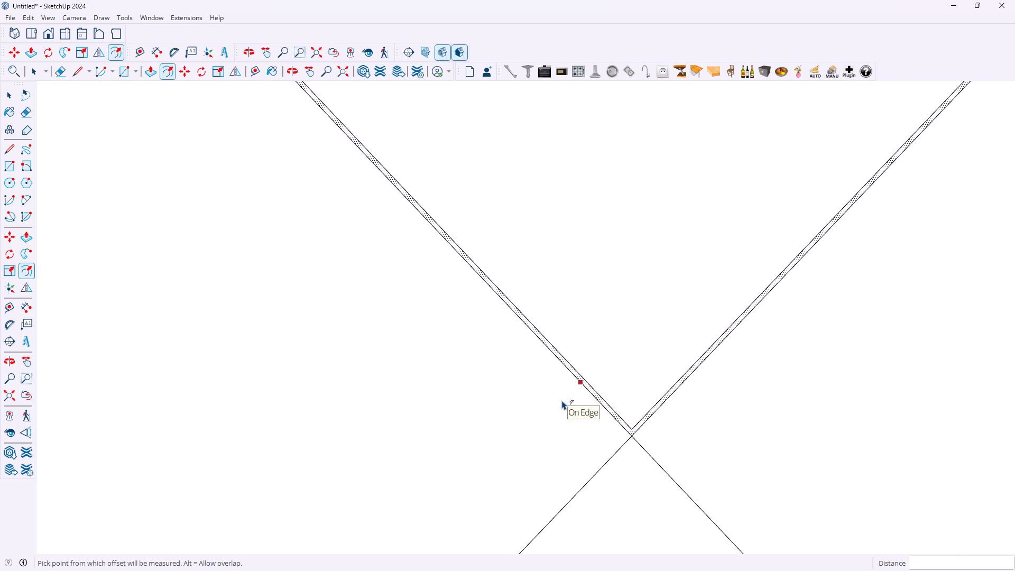
{"action": "scroll", "coordinate": [562, 400], "scroll_direction": "down", "scroll_amount": 10}
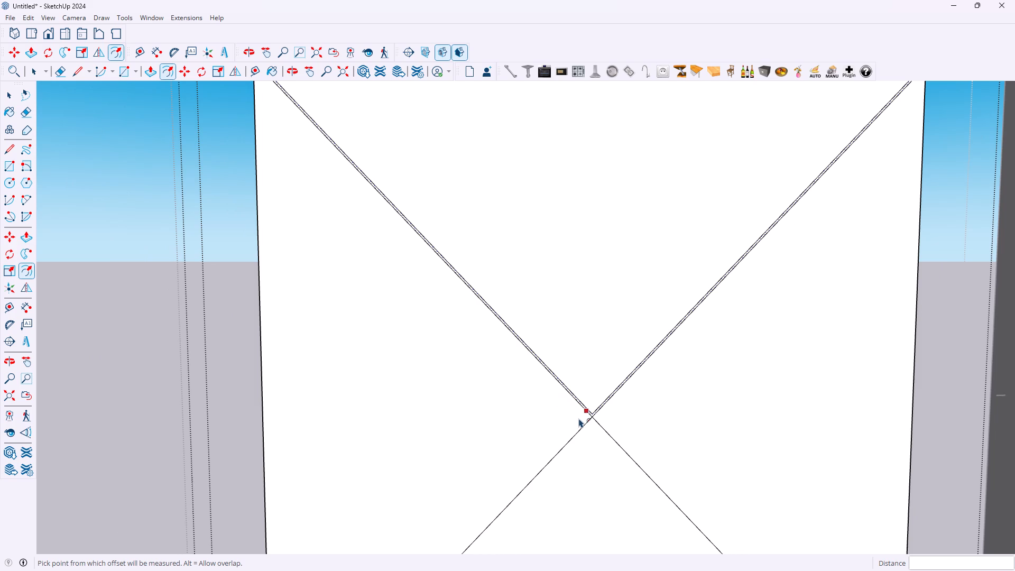
Offset the two diagonal edges bounding the left side of the door panel's lower crossing 3 mm to the left.
{"action": "scroll", "coordinate": [583, 423], "scroll_direction": "up", "scroll_amount": 5}
{"action": "key", "text": "space"}
{"action": "left_click", "coordinate": [587, 419]}
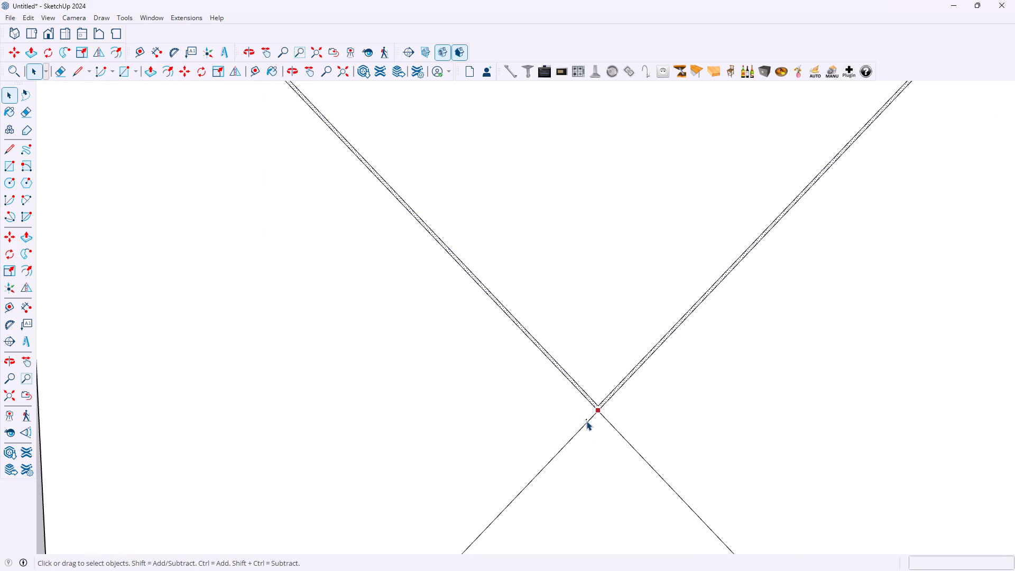
{"action": "left_click", "coordinate": [581, 394], "text": "ctrl"}
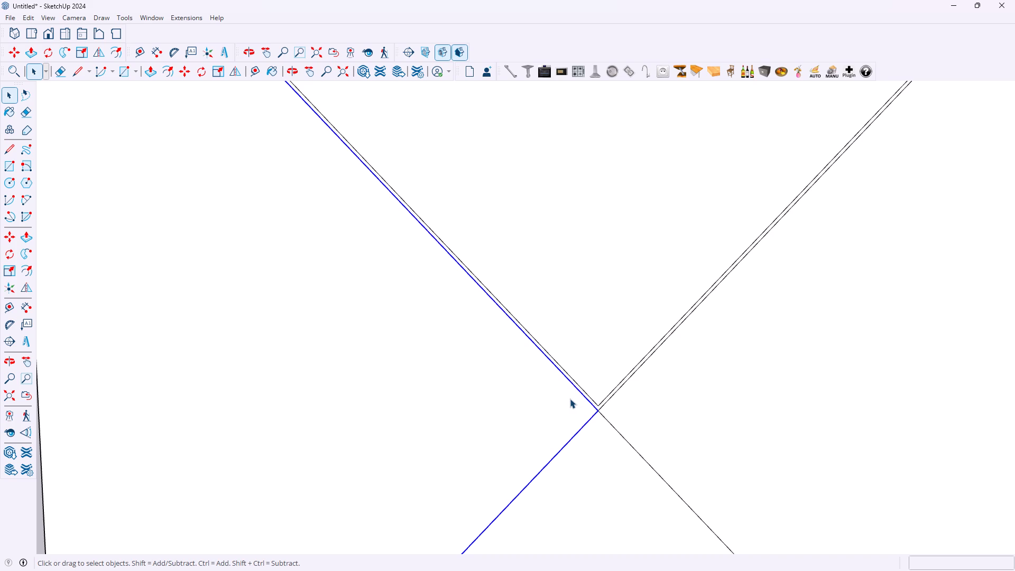
{"action": "key", "text": "f"}
{"action": "left_click", "coordinate": [577, 391]}
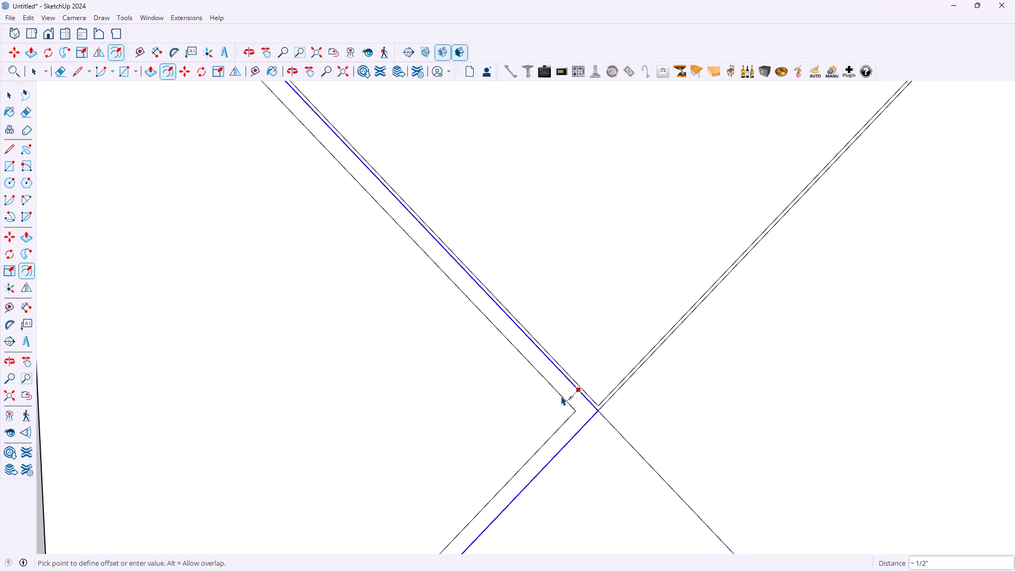
{"action": "type", "text": "3mm"}
{"action": "key", "text": "Return"}
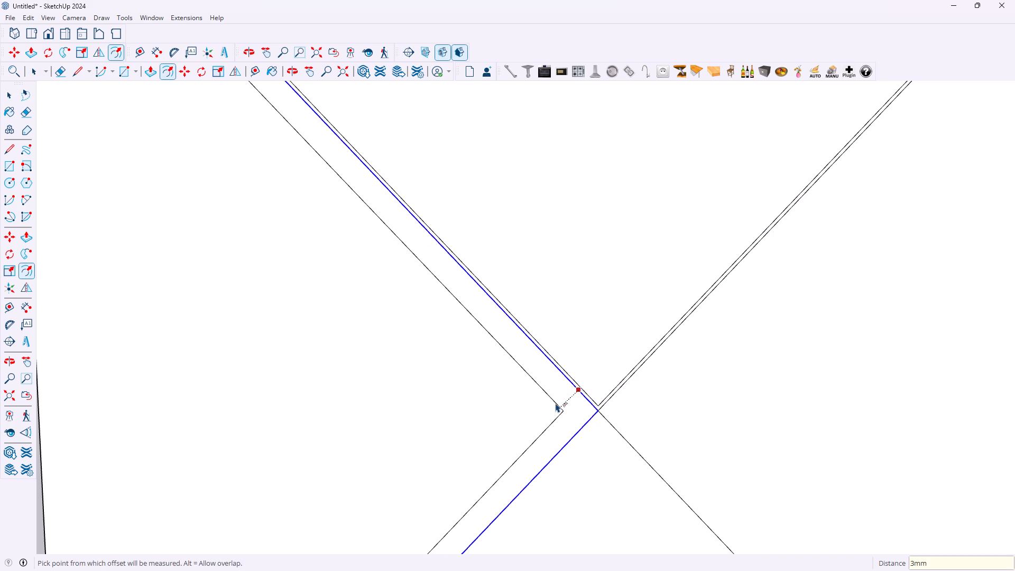
{"action": "scroll", "coordinate": [611, 379], "scroll_direction": "down", "scroll_amount": 9}
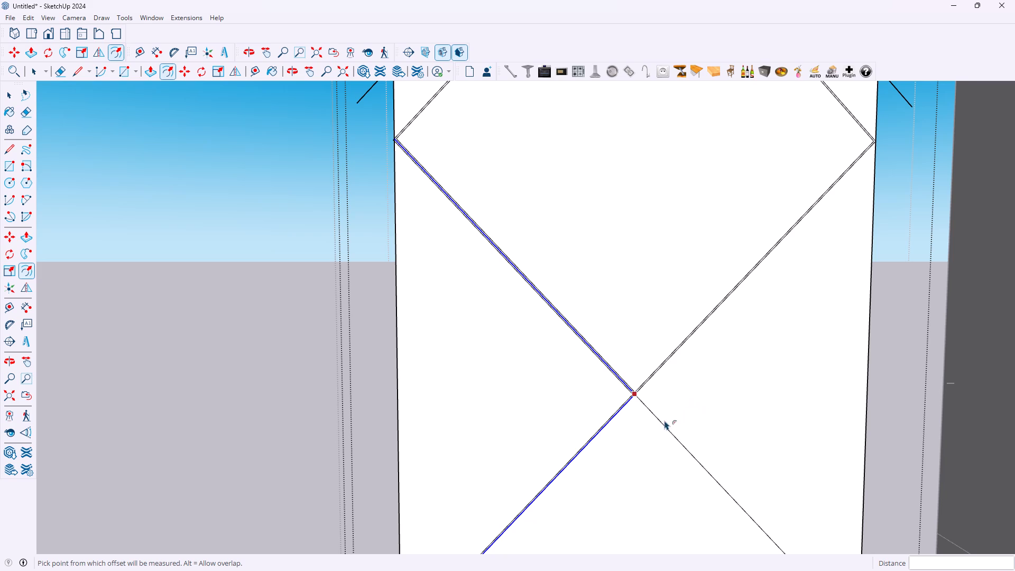
{"action": "left_click", "coordinate": [661, 421]}
{"action": "key", "text": "space"}
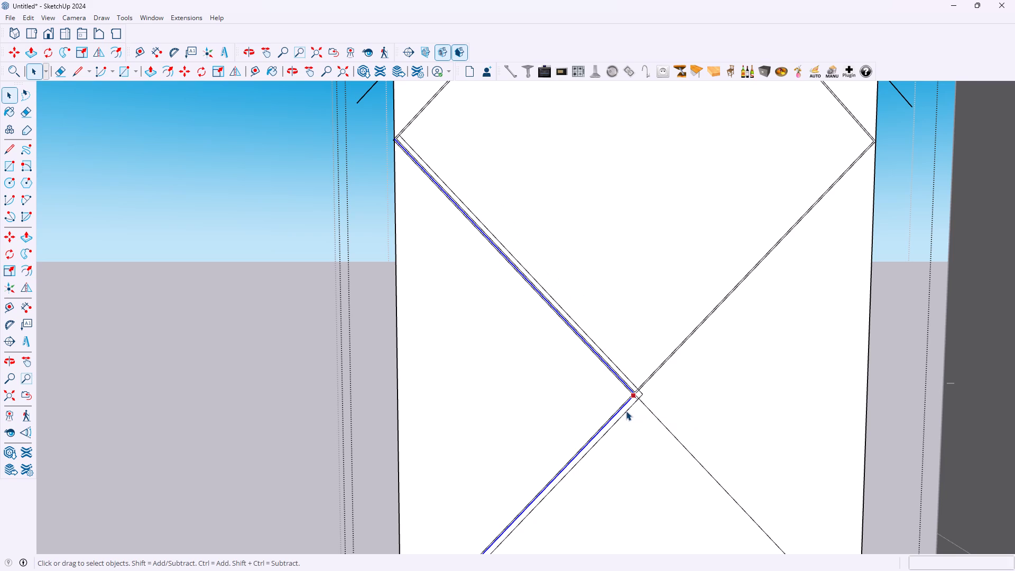
Offset the two diagonal edges running down from the door panel's lower crossing 3 mm downward, into the bottom triangle.
{"action": "scroll", "coordinate": [648, 407], "scroll_direction": "up", "scroll_amount": 10}
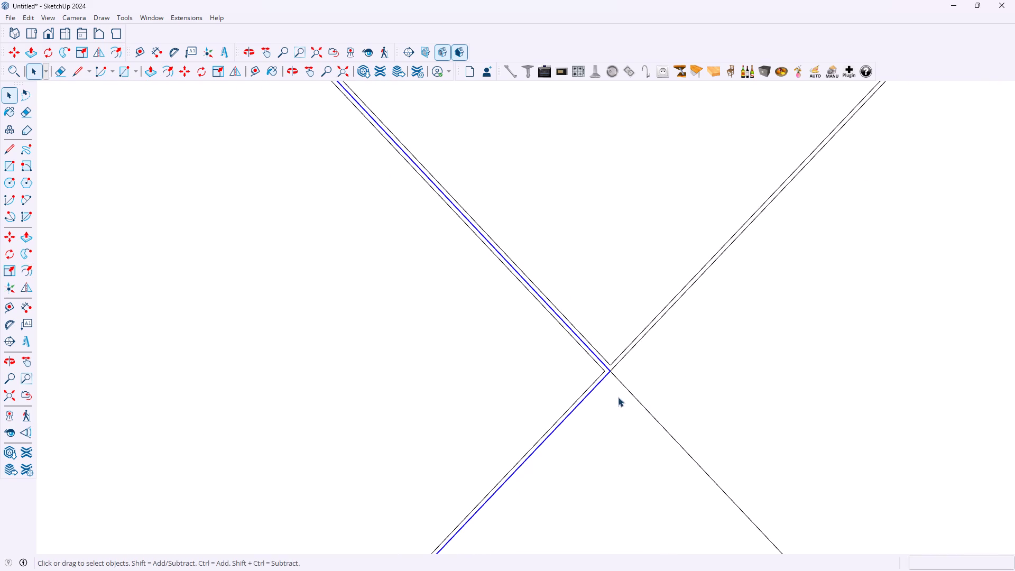
{"action": "left_click", "coordinate": [625, 386]}
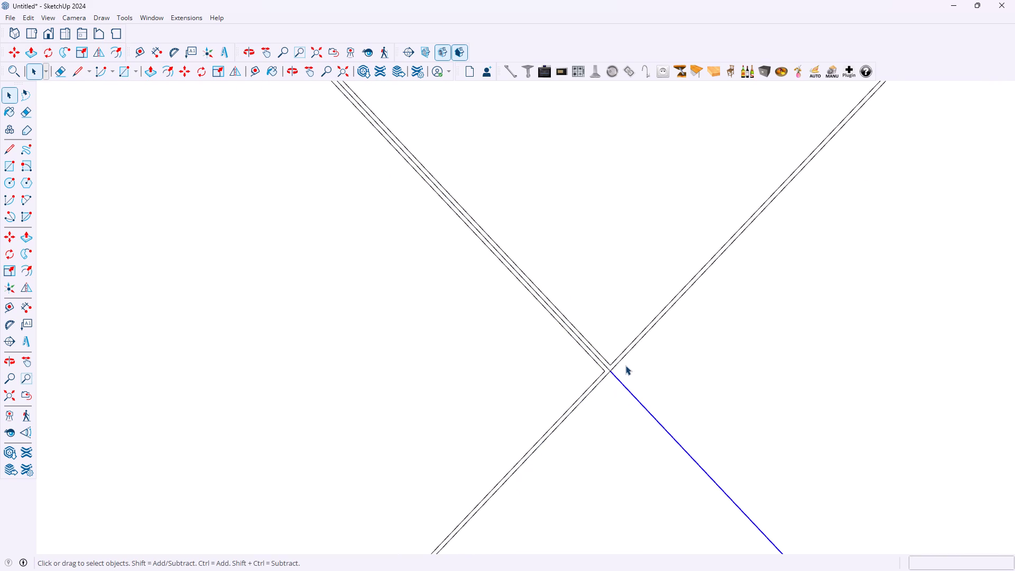
{"action": "left_click", "coordinate": [580, 403], "text": "ctrl"}
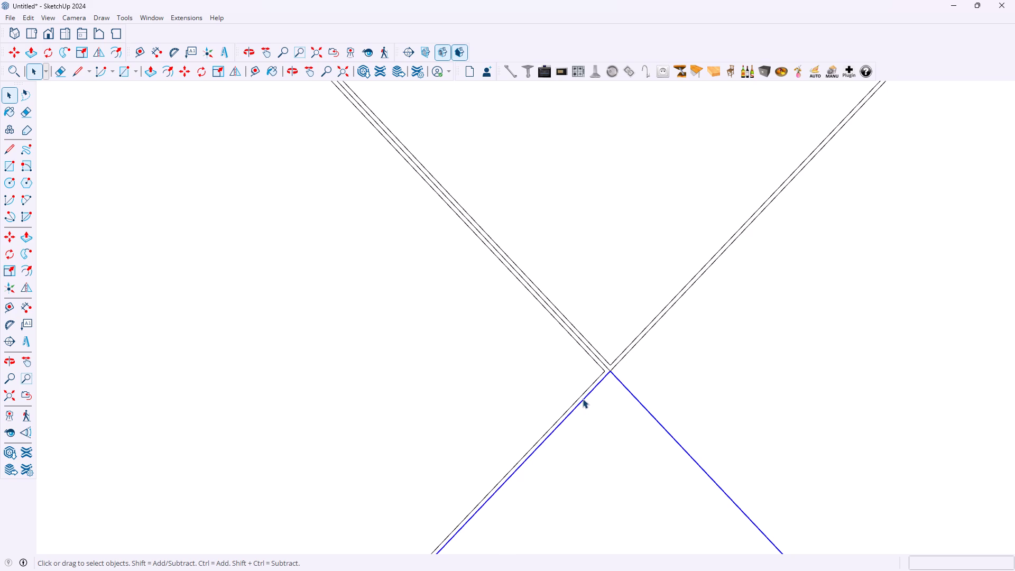
{"action": "key", "text": "f"}
{"action": "left_click", "coordinate": [582, 399]}
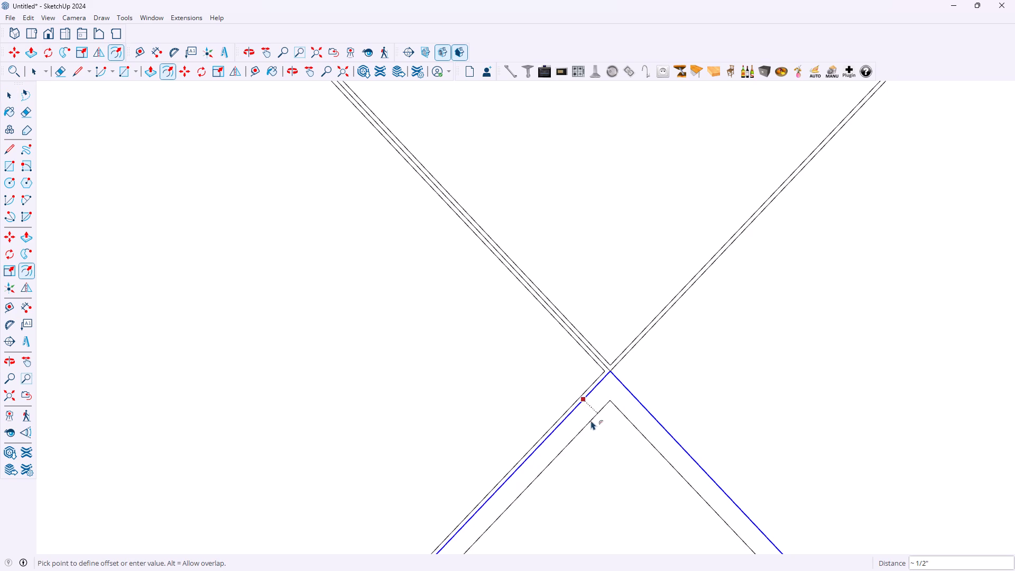
{"action": "key", "text": "3"}
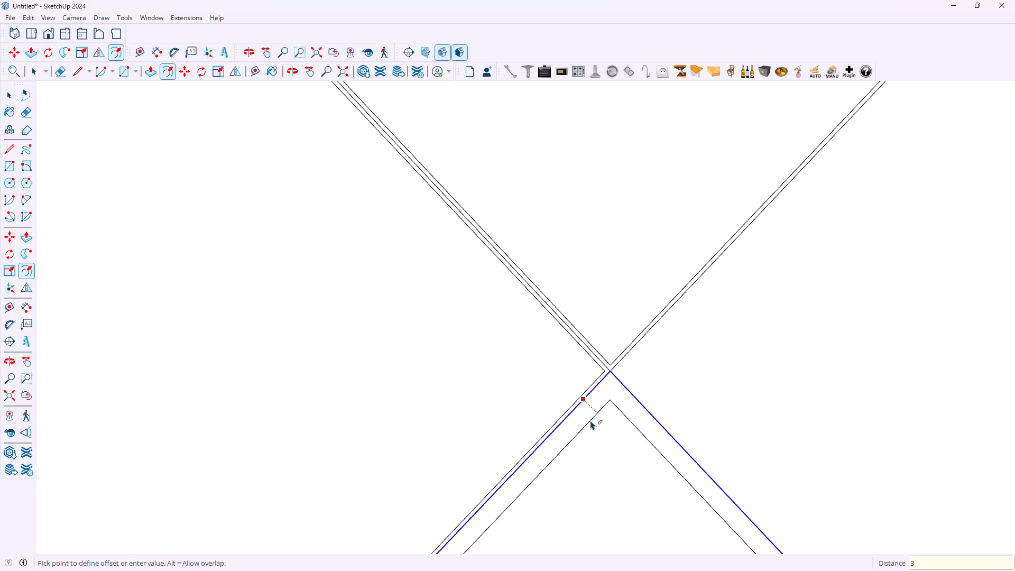
{"action": "type", "text": "mm"}
{"action": "key", "text": "Return"}
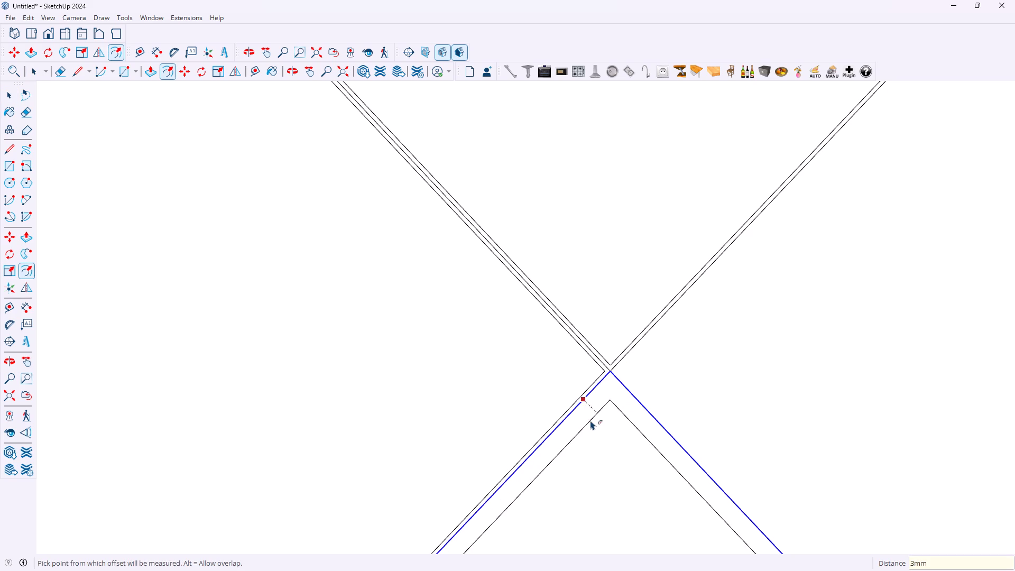
{"action": "left_click", "coordinate": [621, 383]}
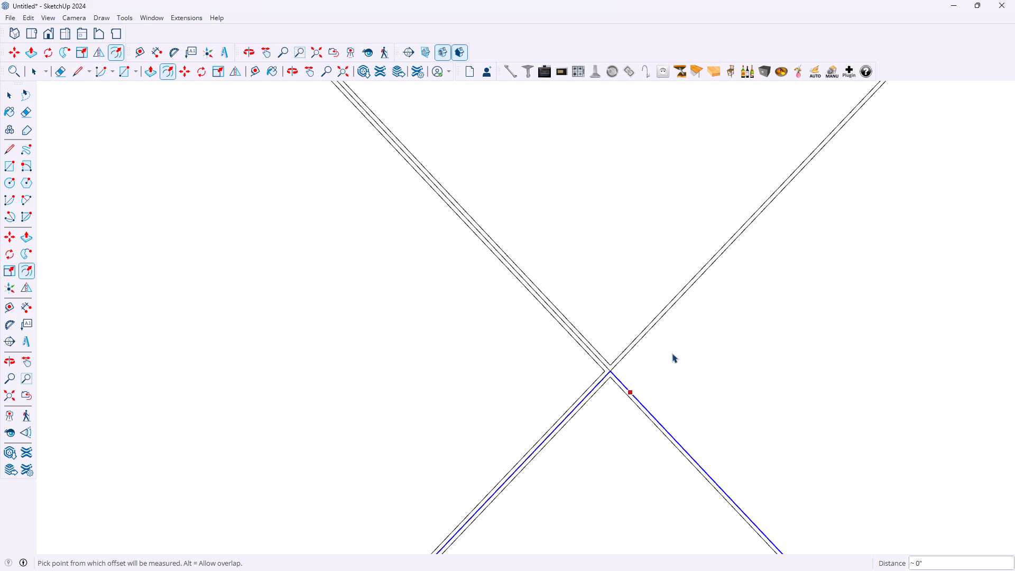
{"action": "key", "text": "space"}
{"action": "key", "text": "space"}
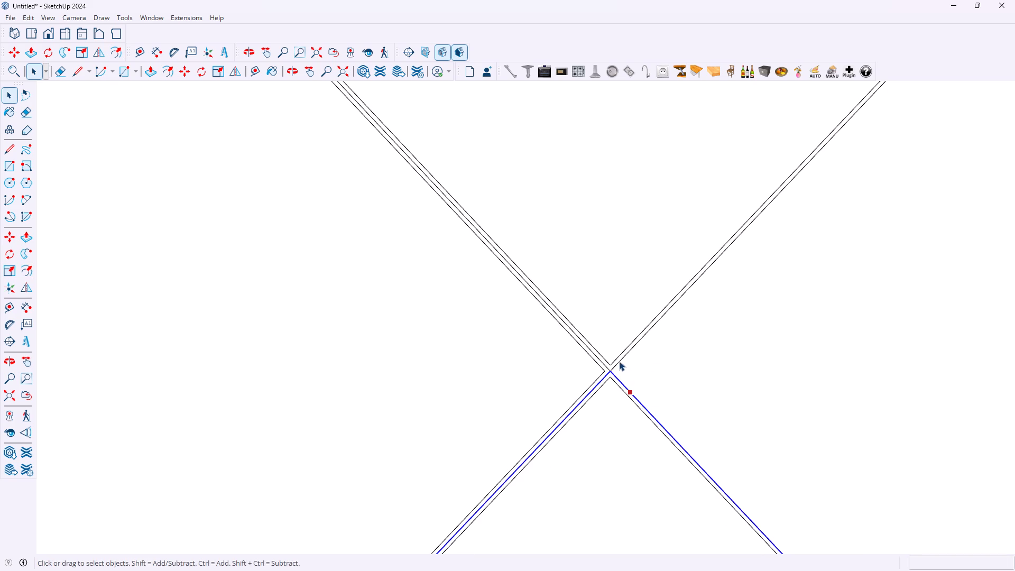
Offset the two diagonal edges bounding the right side of the lower crossing 3 mm to the right.
{"action": "left_click", "coordinate": [619, 361]}
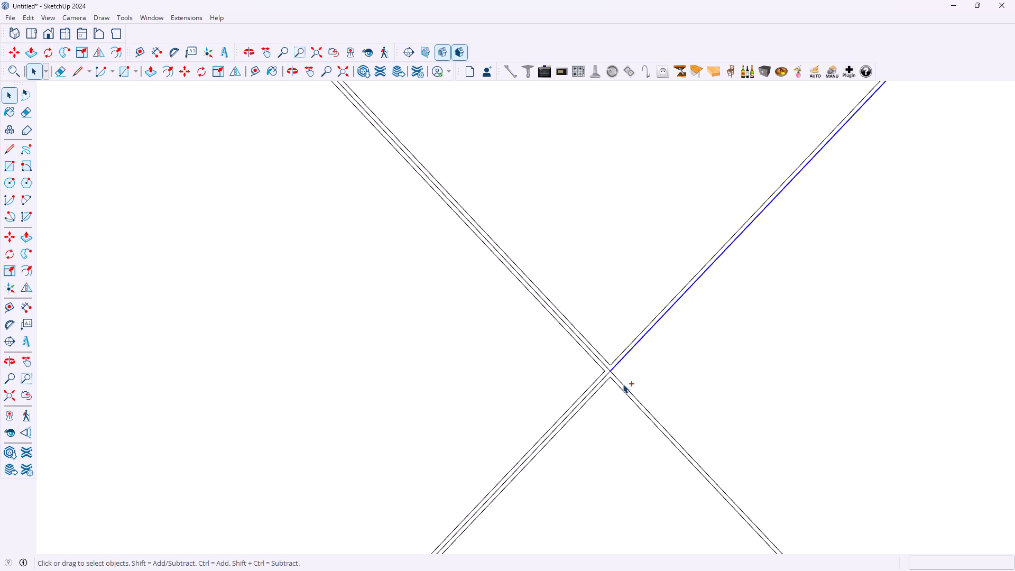
{"action": "left_click", "coordinate": [623, 384], "text": "ctrl"}
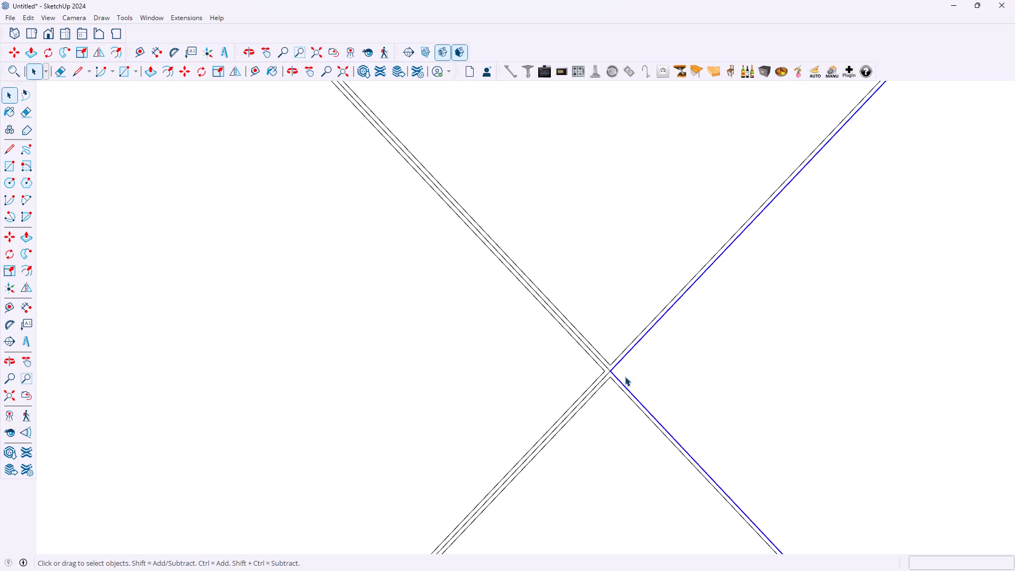
{"action": "key", "text": "f"}
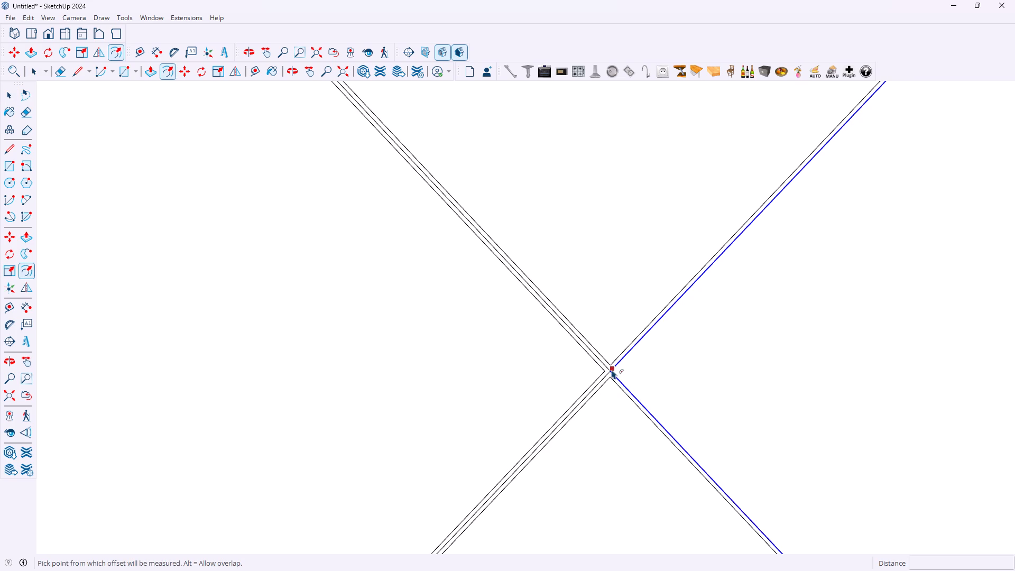
{"action": "left_click", "coordinate": [611, 371]}
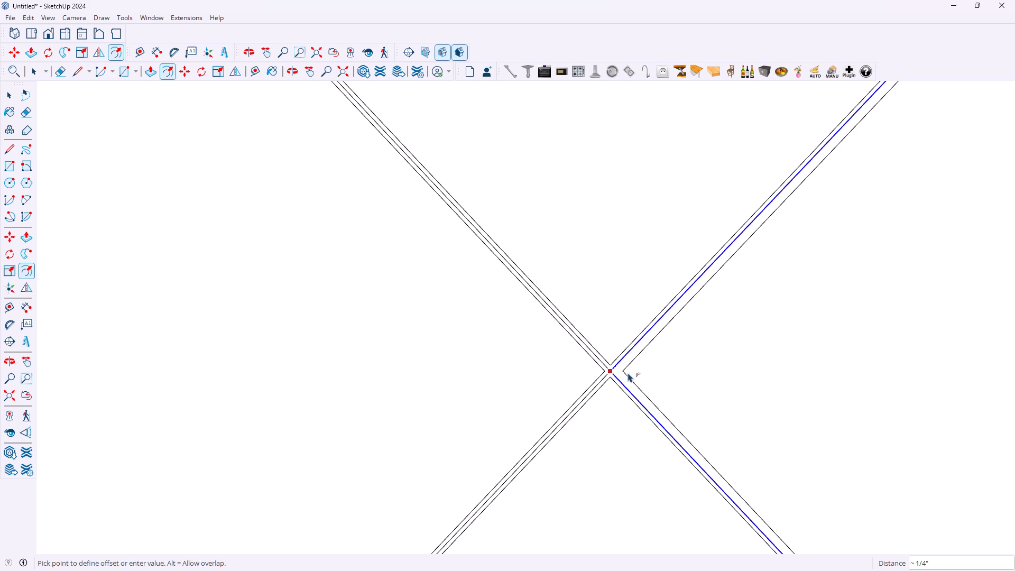
{"action": "key", "text": "3"}
{"action": "type", "text": "mm"}
{"action": "key", "text": "Return"}
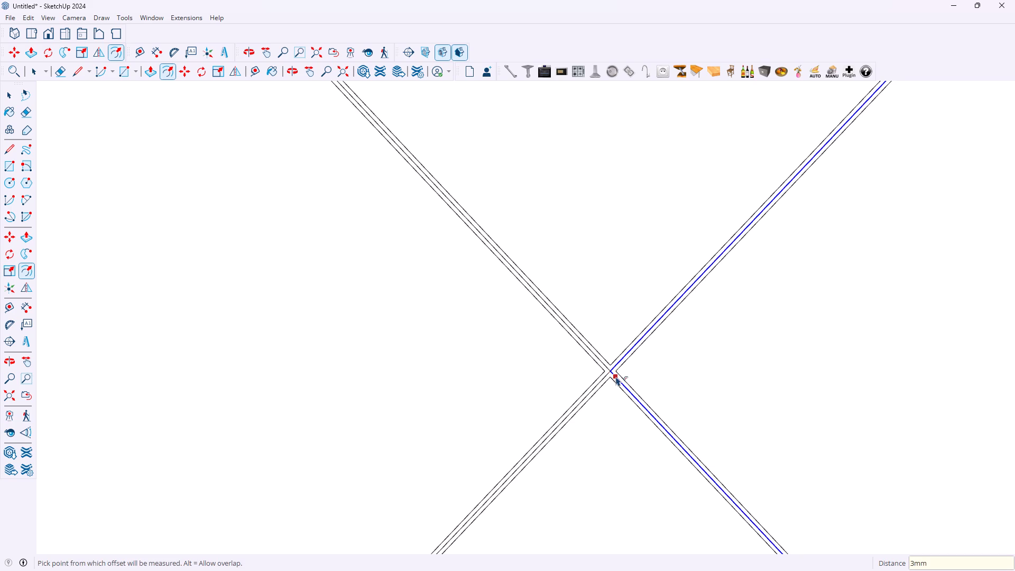
Examine the offset strips around the door panel's lower crossing, overall and close up.
{"action": "scroll", "coordinate": [661, 371], "scroll_direction": "down", "scroll_amount": 3}
{"action": "scroll", "coordinate": [718, 347], "scroll_direction": "down", "scroll_amount": 4}
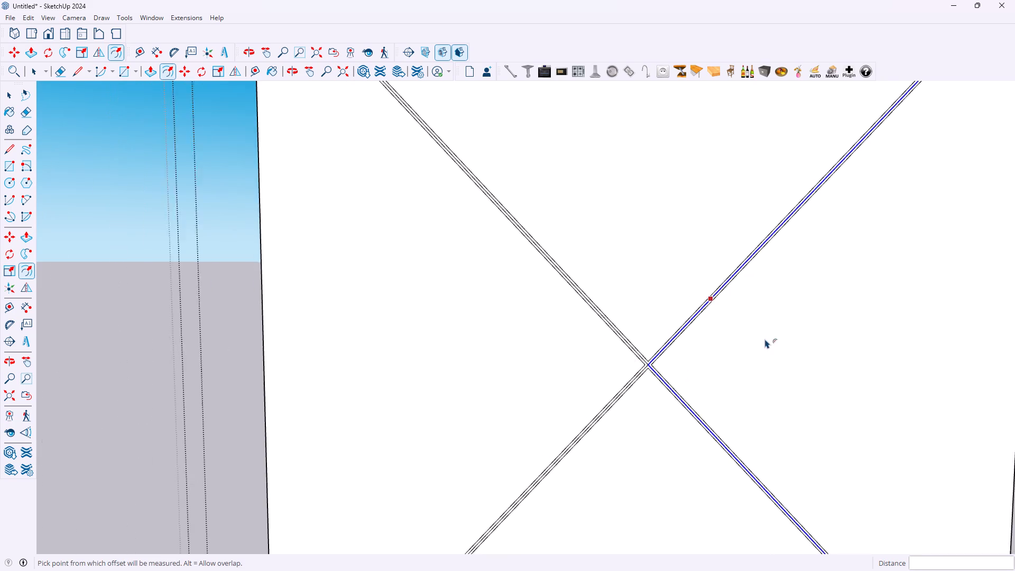
{"action": "scroll", "coordinate": [766, 332], "scroll_direction": "down", "scroll_amount": 9}
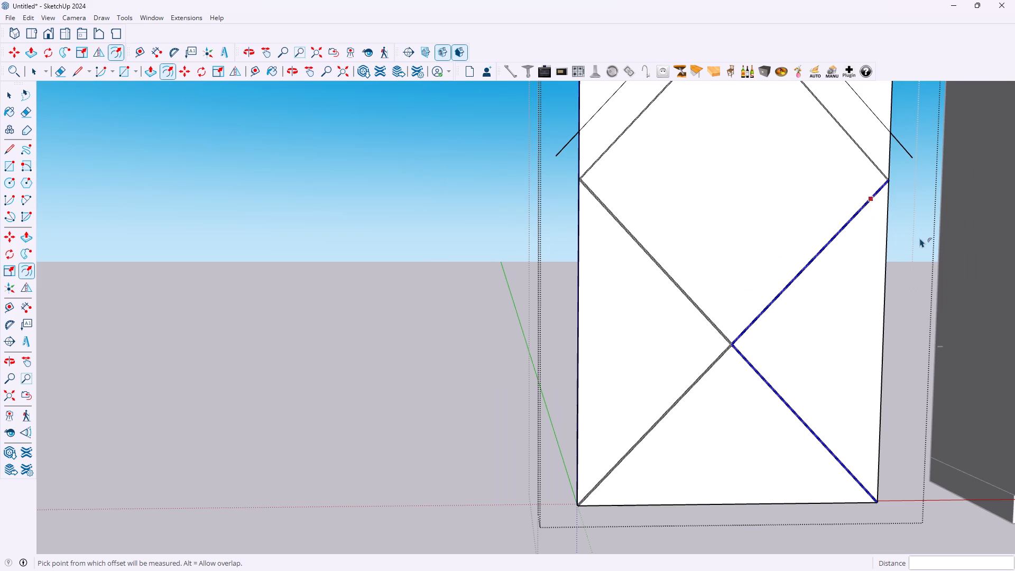
{"action": "scroll", "coordinate": [926, 204], "scroll_direction": "up", "scroll_amount": 5}
{"action": "scroll", "coordinate": [768, 293], "scroll_direction": "up", "scroll_amount": 1}
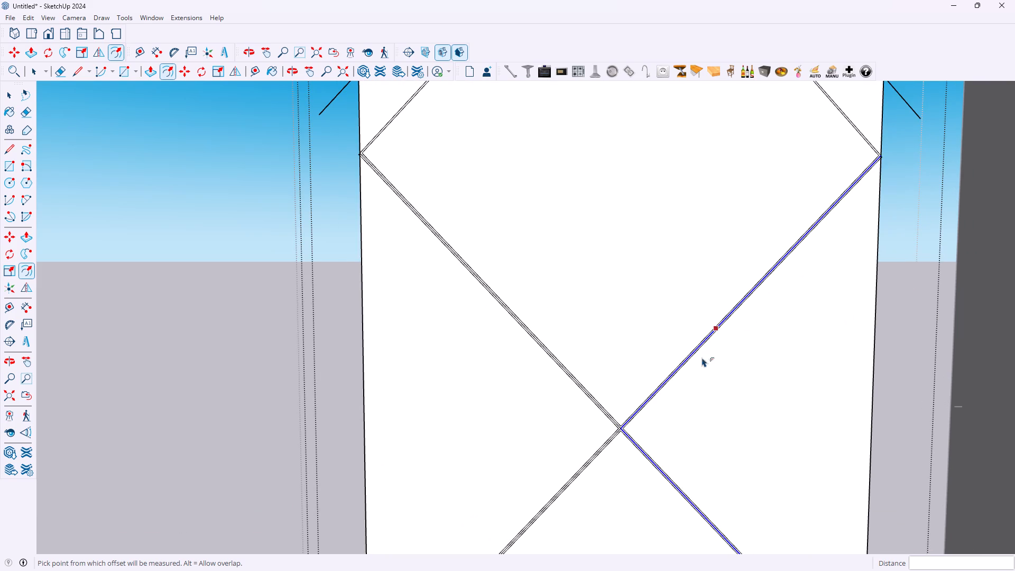
{"action": "scroll", "coordinate": [634, 429], "scroll_direction": "up", "scroll_amount": 12}
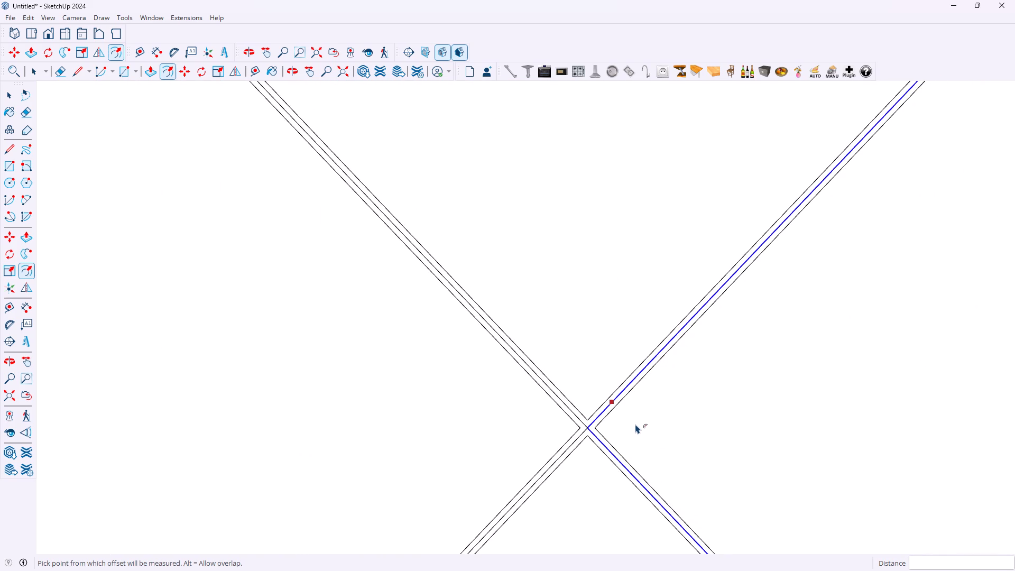
Offset the two diagonal edges bounding the right side of the crossing at the central diamond's top corner 3 mm to the right.
{"action": "scroll", "coordinate": [635, 421], "scroll_direction": "down", "scroll_amount": 10}
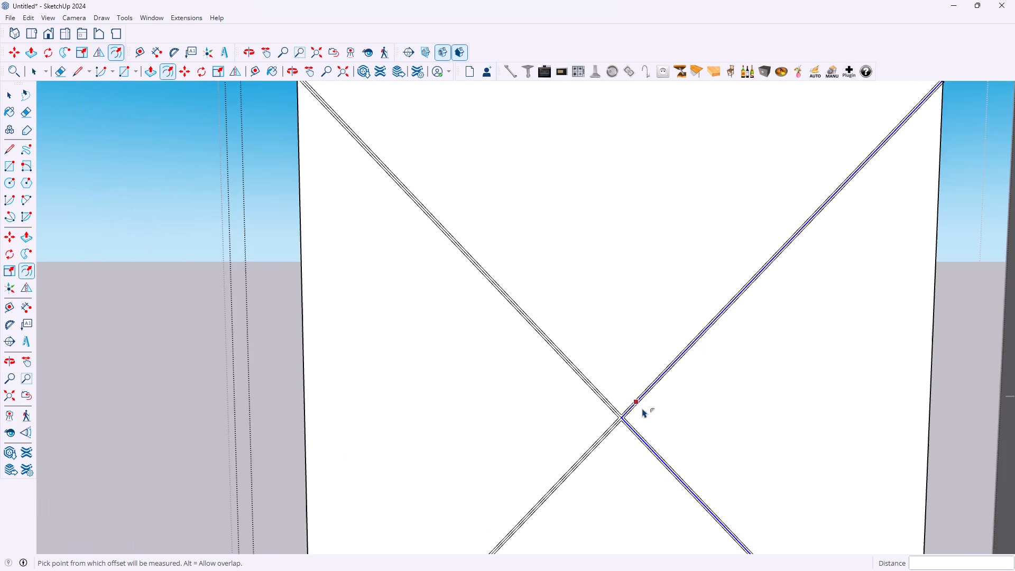
{"action": "scroll", "coordinate": [642, 408], "scroll_direction": "down", "scroll_amount": 10}
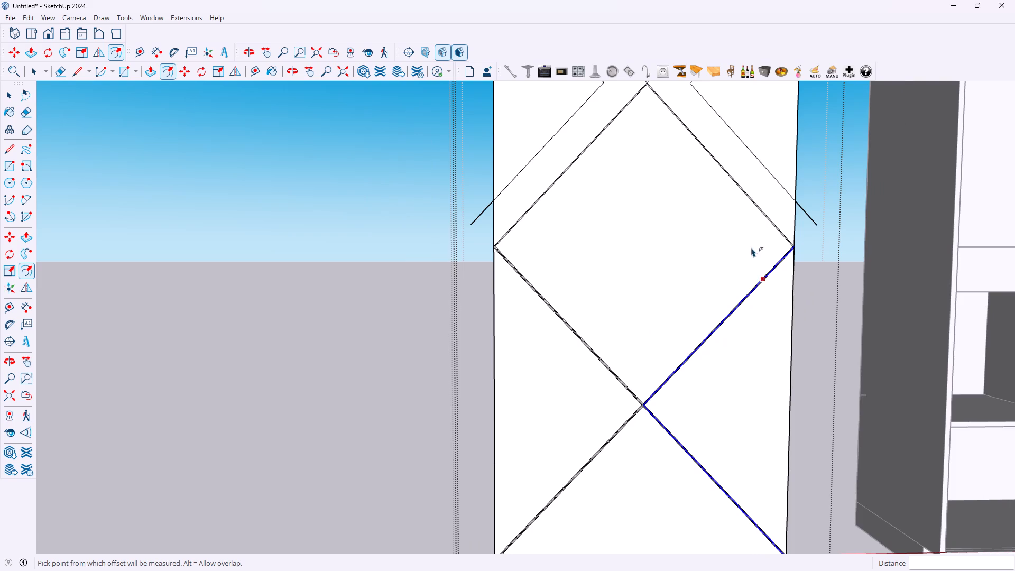
{"action": "scroll", "coordinate": [770, 211], "scroll_direction": "up", "scroll_amount": 16}
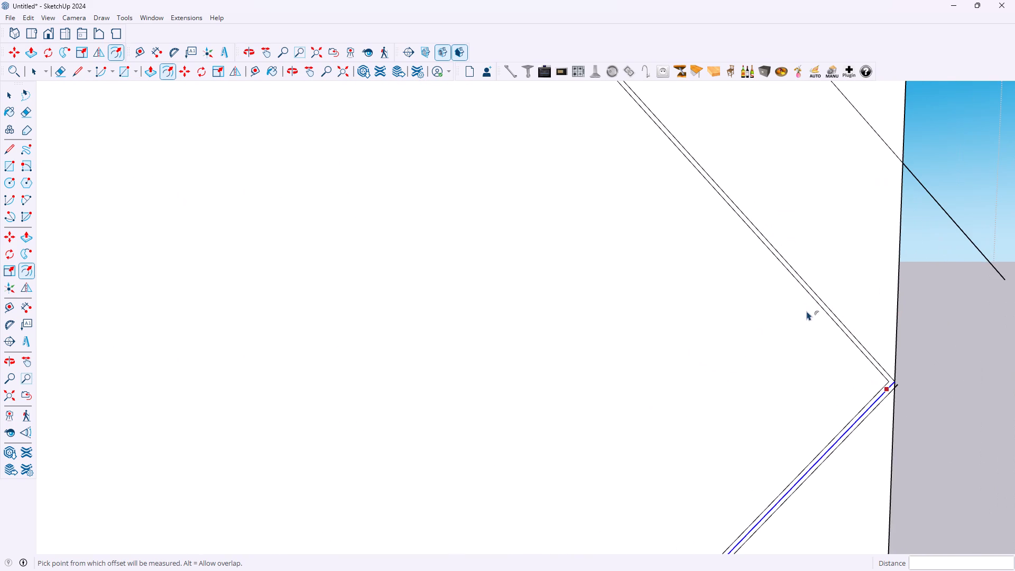
{"action": "key", "text": "space"}
{"action": "left_click", "coordinate": [846, 326]}
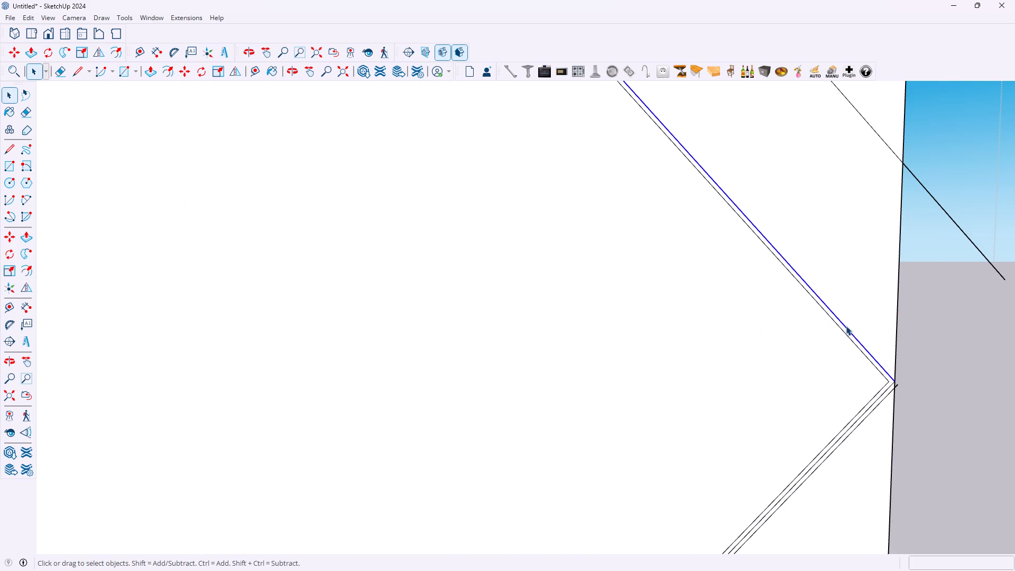
{"action": "scroll", "coordinate": [772, 284], "scroll_direction": "down", "scroll_amount": 19}
{"action": "scroll", "coordinate": [565, 104], "scroll_direction": "up", "scroll_amount": 4}
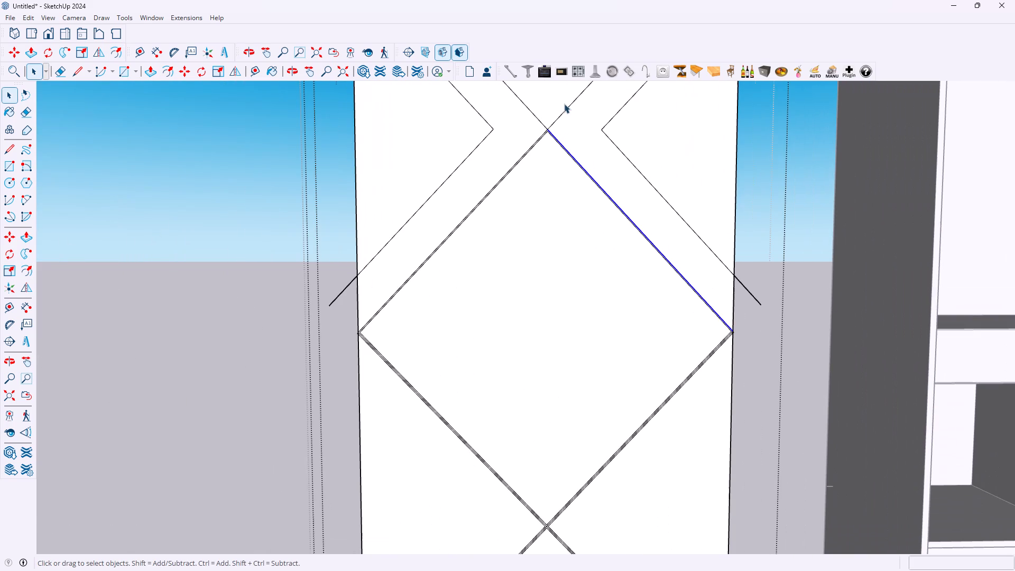
{"action": "scroll", "coordinate": [561, 121], "scroll_direction": "up", "scroll_amount": 4}
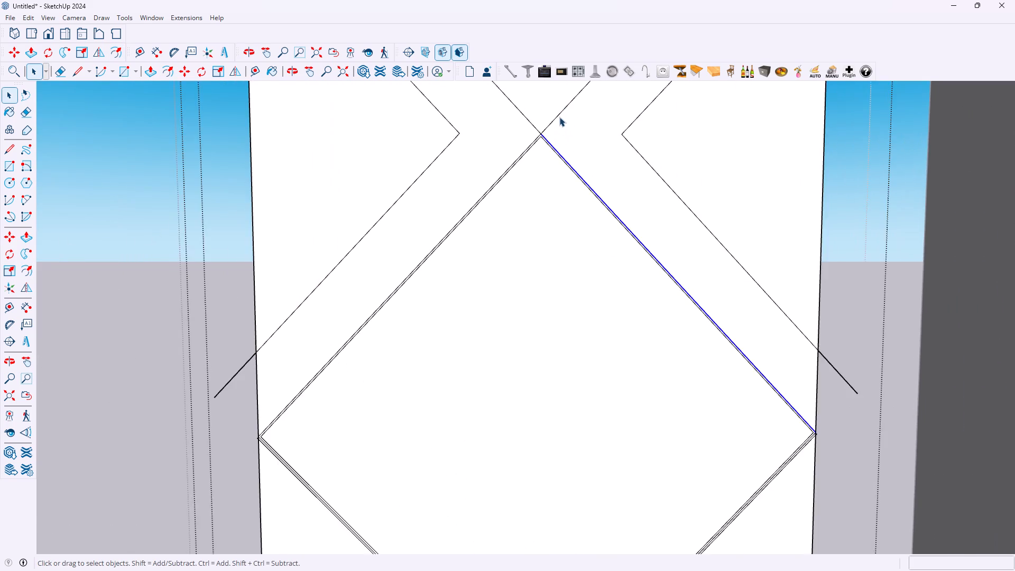
{"action": "scroll", "coordinate": [559, 117], "scroll_direction": "up", "scroll_amount": 9}
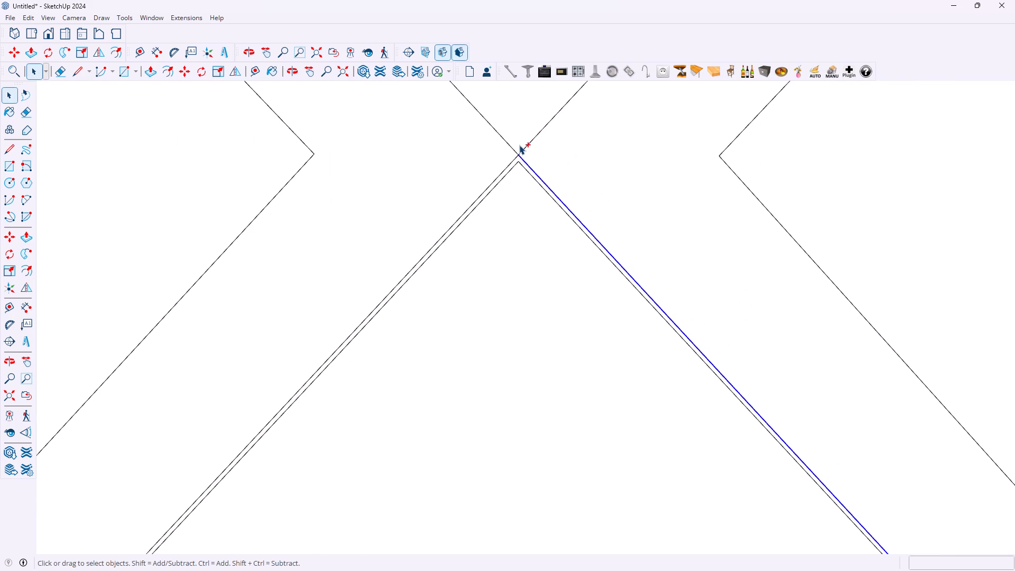
{"action": "left_click", "coordinate": [529, 143], "text": "ctrl"}
{"action": "scroll", "coordinate": [552, 150], "scroll_direction": "down", "scroll_amount": 4}
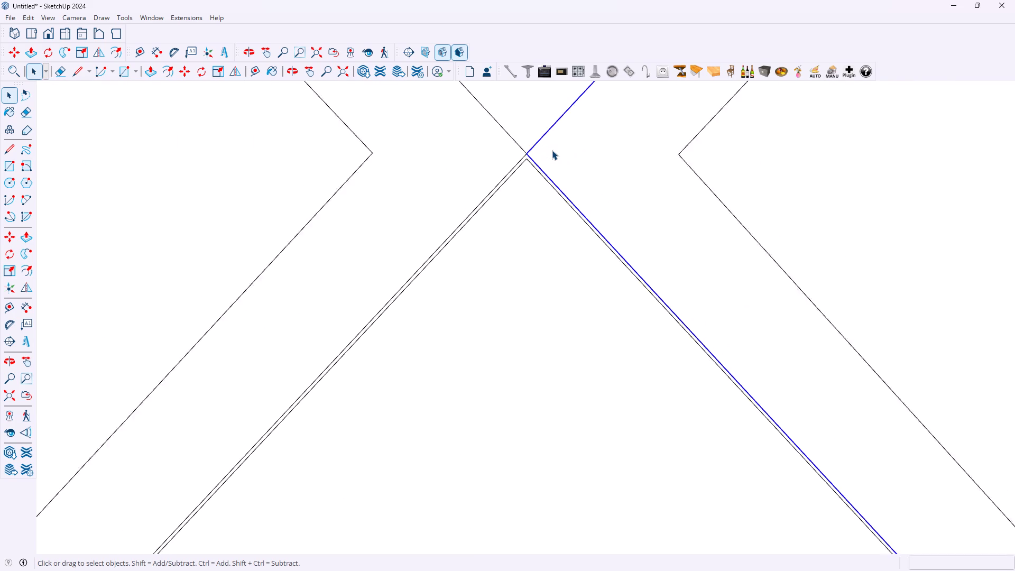
{"action": "scroll", "coordinate": [552, 150], "scroll_direction": "down", "scroll_amount": 3}
{"action": "scroll", "coordinate": [552, 149], "scroll_direction": "up", "scroll_amount": 1}
{"action": "scroll", "coordinate": [552, 149], "scroll_direction": "down", "scroll_amount": 20}
{"action": "scroll", "coordinate": [552, 149], "scroll_direction": "down", "scroll_amount": 1}
{"action": "scroll", "coordinate": [561, 172], "scroll_direction": "up", "scroll_amount": 10}
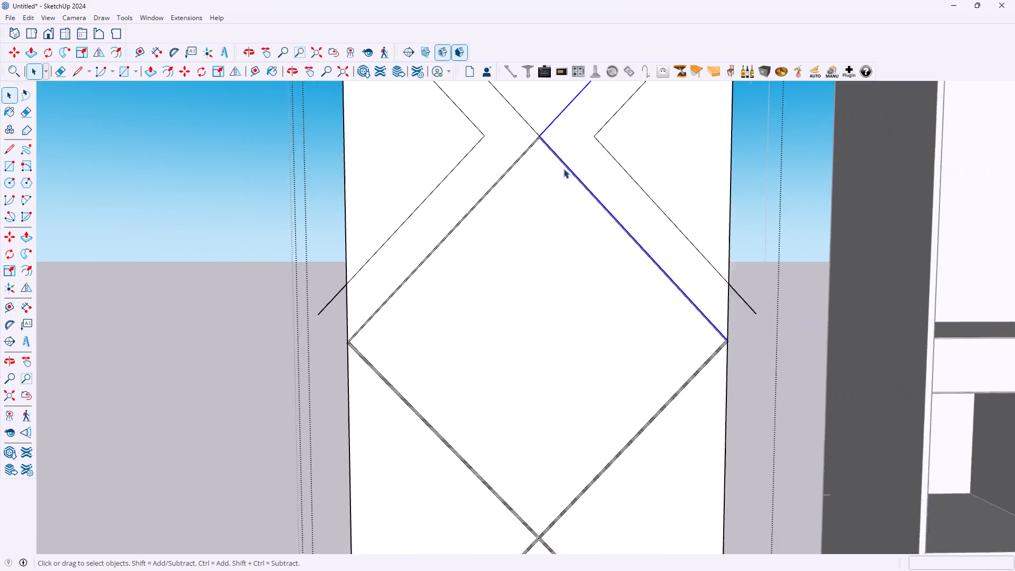
{"action": "scroll", "coordinate": [564, 169], "scroll_direction": "up", "scroll_amount": 2}
{"action": "key", "text": "f"}
{"action": "scroll", "coordinate": [554, 152], "scroll_direction": "up", "scroll_amount": 7}
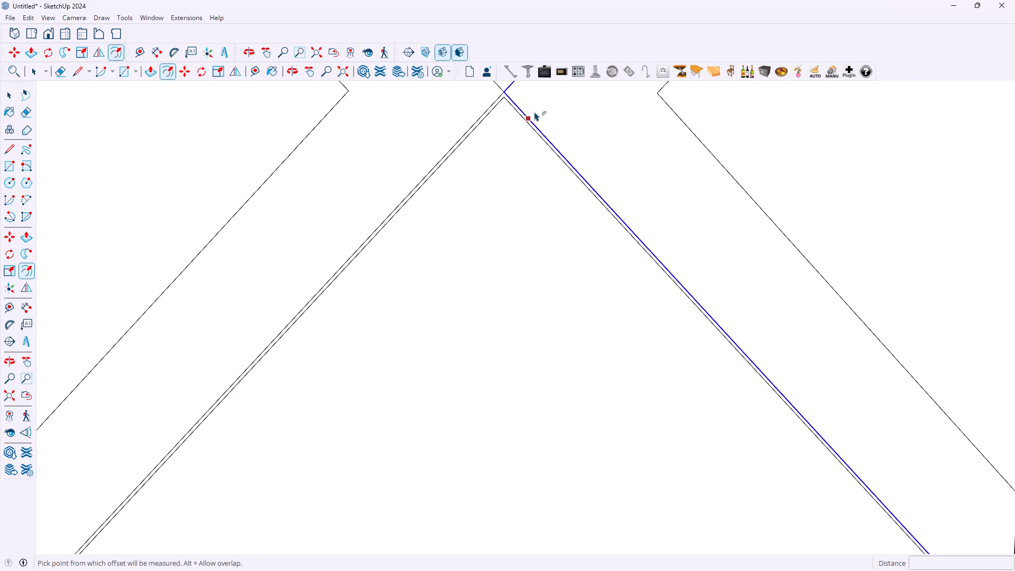
{"action": "left_click", "coordinate": [534, 118]}
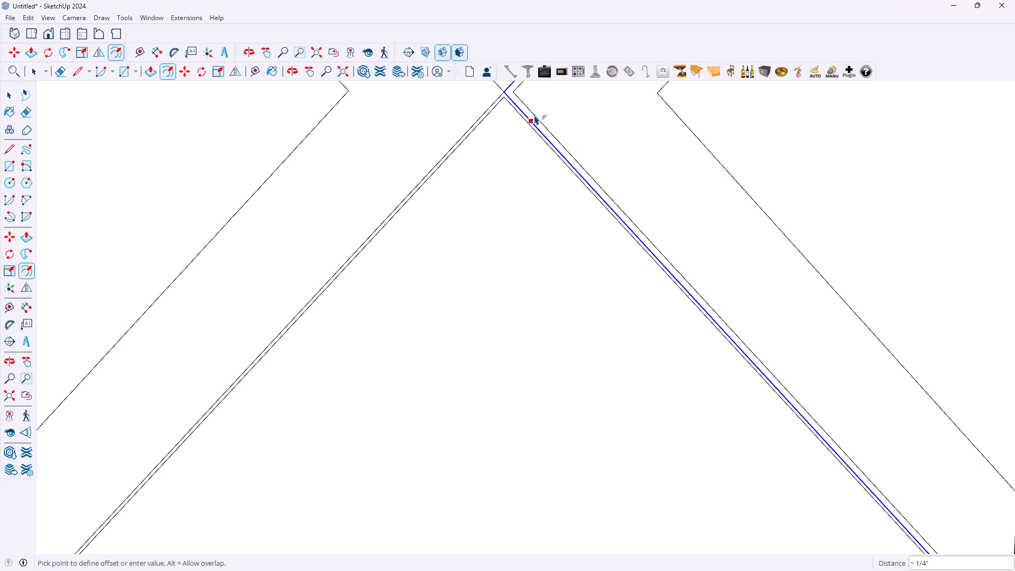
{"action": "type", "text": "3mm"}
{"action": "key", "text": "Return"}
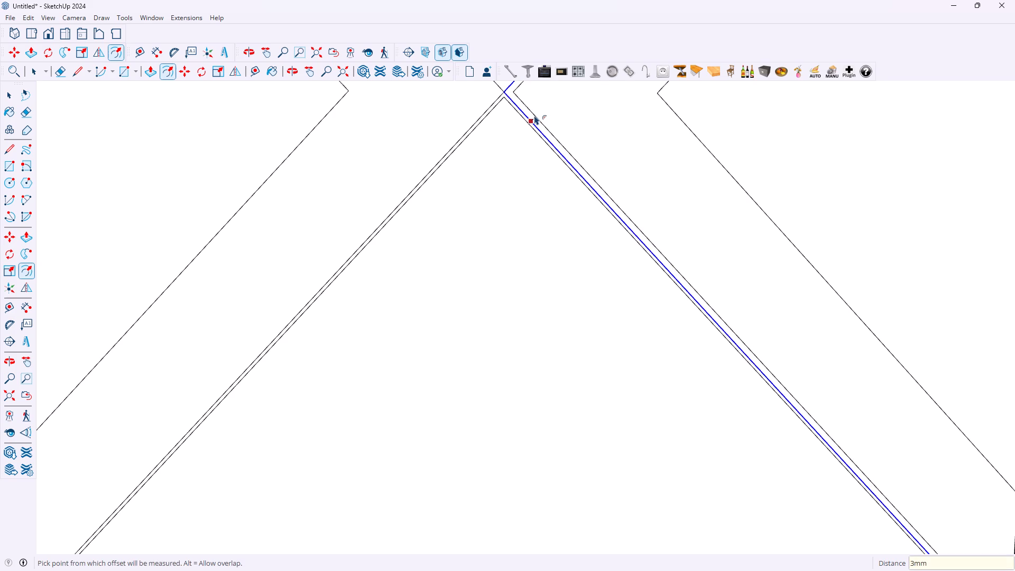
Offset the two edges of the chevron right of the door panel's upper crossing 3 mm to the right.
{"action": "scroll", "coordinate": [592, 72], "scroll_direction": "down", "scroll_amount": 6}
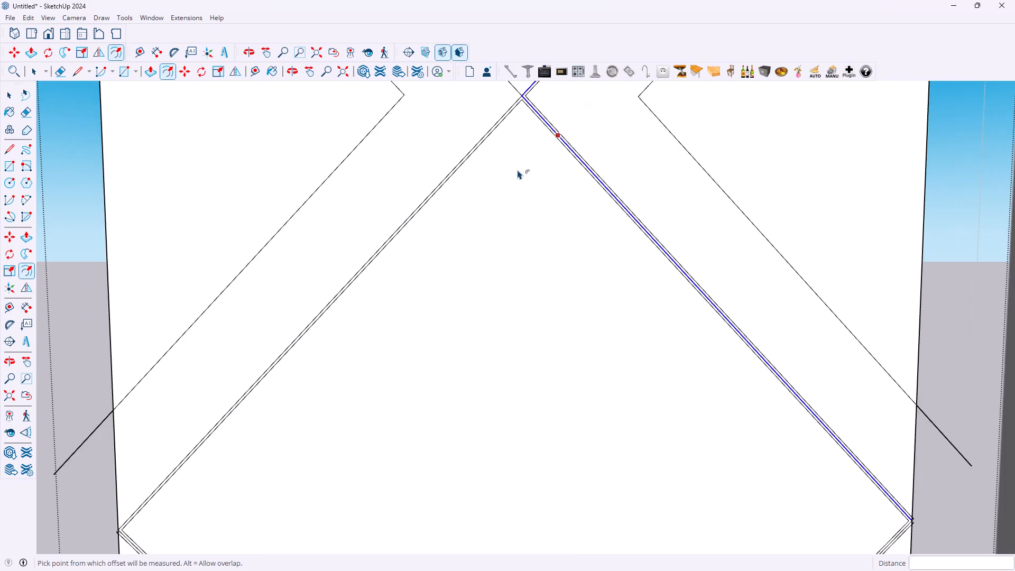
{"action": "scroll", "coordinate": [518, 169], "scroll_direction": "down", "scroll_amount": 6}
{"action": "scroll", "coordinate": [644, 154], "scroll_direction": "up", "scroll_amount": 5}
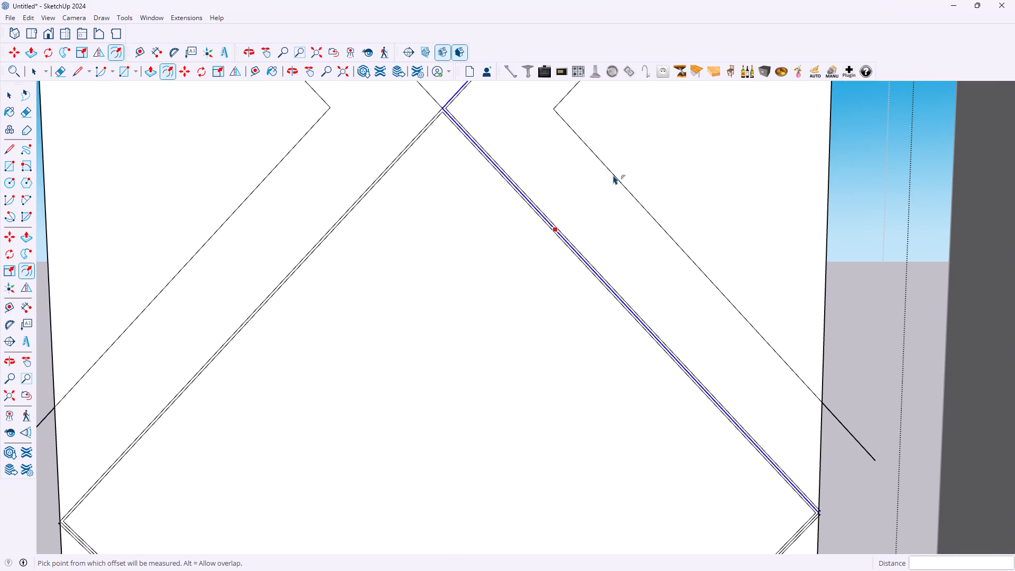
{"action": "left_click", "coordinate": [616, 176]}
{"action": "key", "text": "space"}
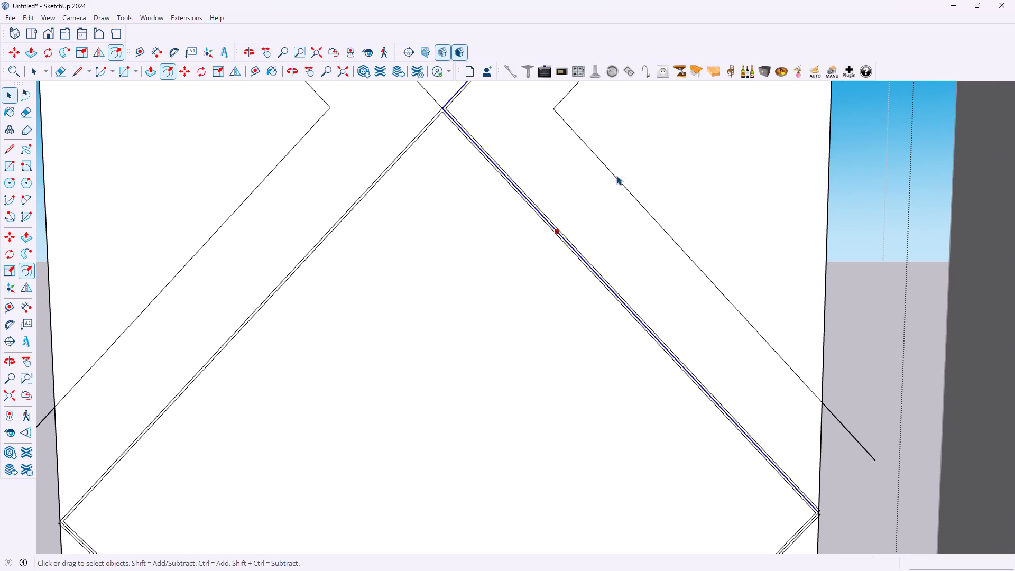
{"action": "left_click", "coordinate": [614, 177]}
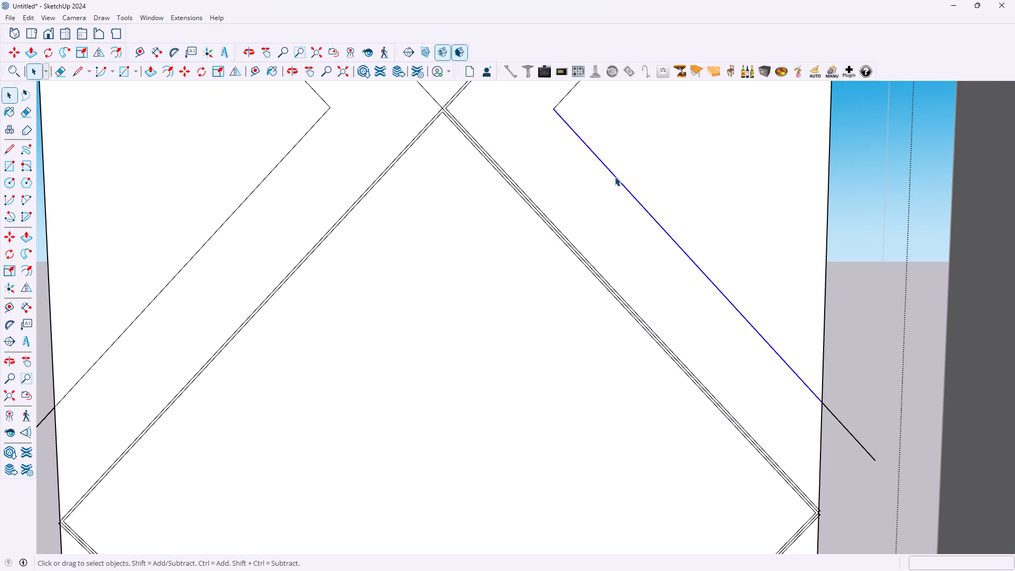
{"action": "left_click", "coordinate": [566, 94]}
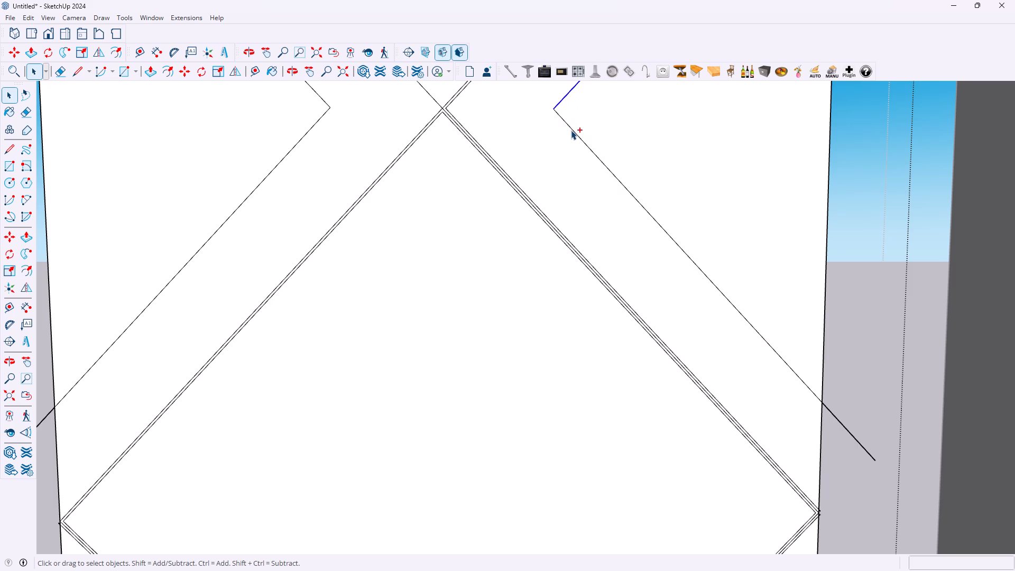
{"action": "left_click", "coordinate": [574, 132], "text": "ctrl"}
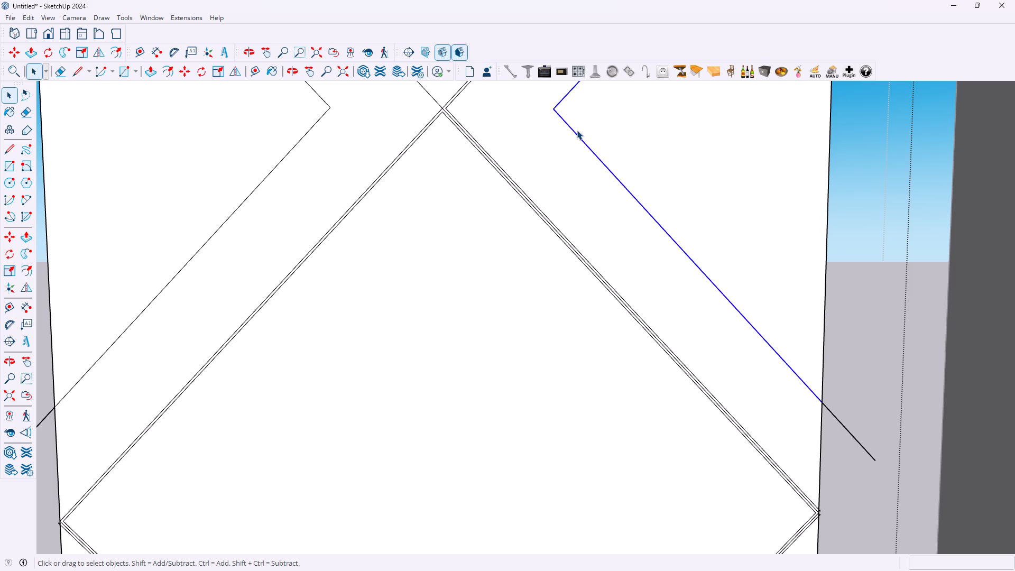
{"action": "key", "text": "m"}
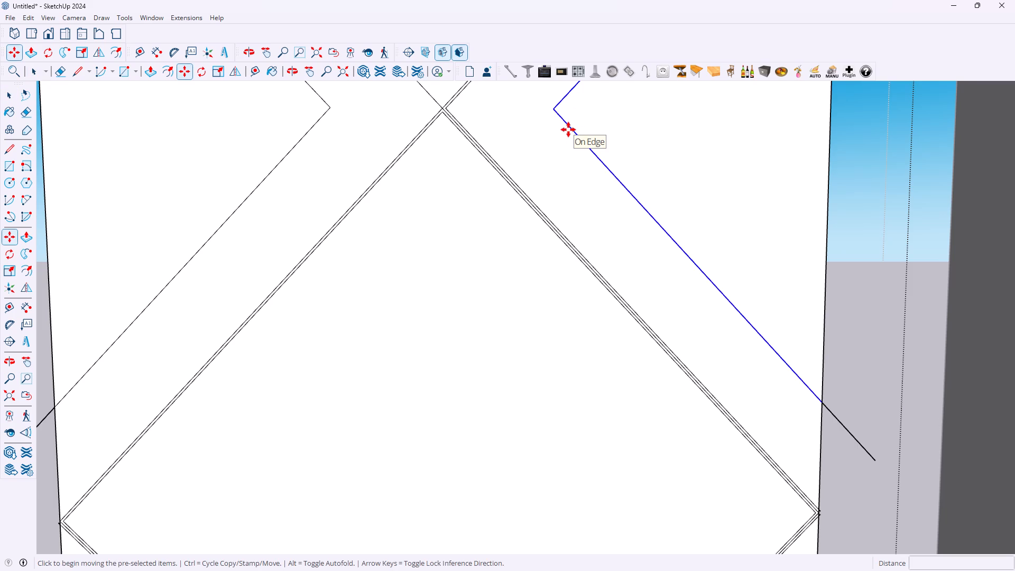
{"action": "key", "text": "f"}
{"action": "left_click", "coordinate": [574, 129]}
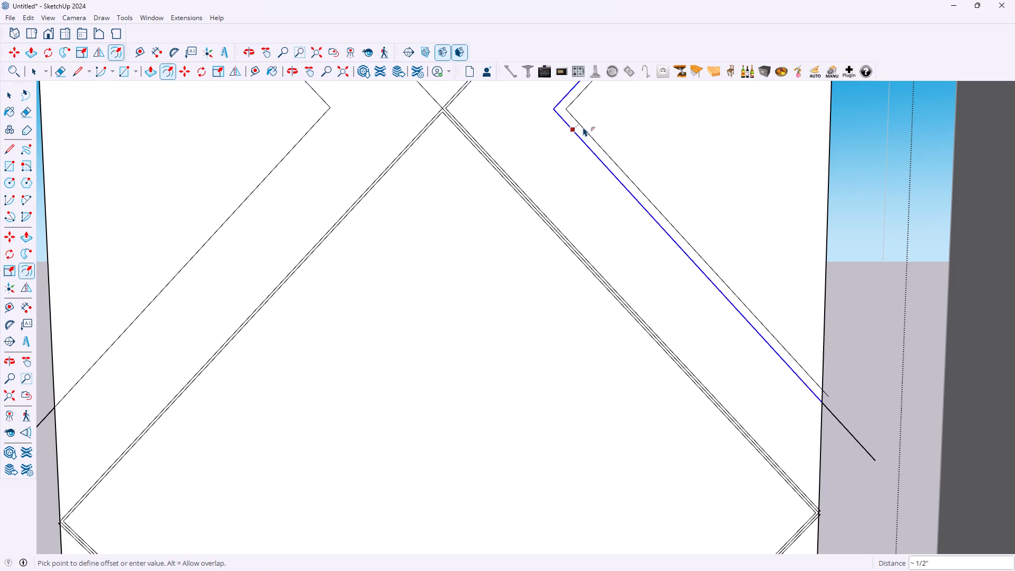
{"action": "type", "text": "3mm"}
{"action": "key", "text": "Return"}
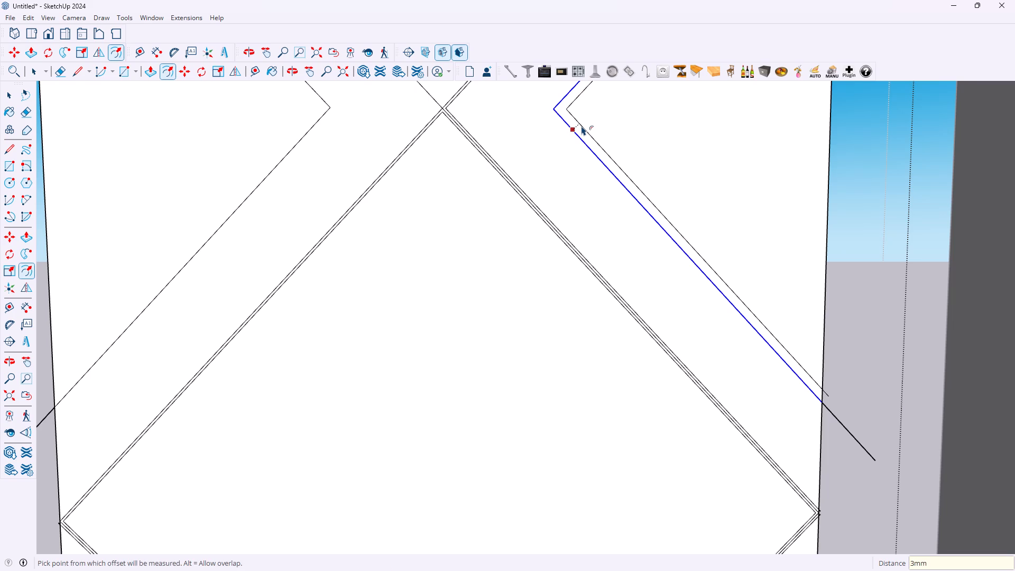
Offset the same right-hand chevron 3 mm to the left, toward the upper crossing.
{"action": "left_click", "coordinate": [562, 145]}
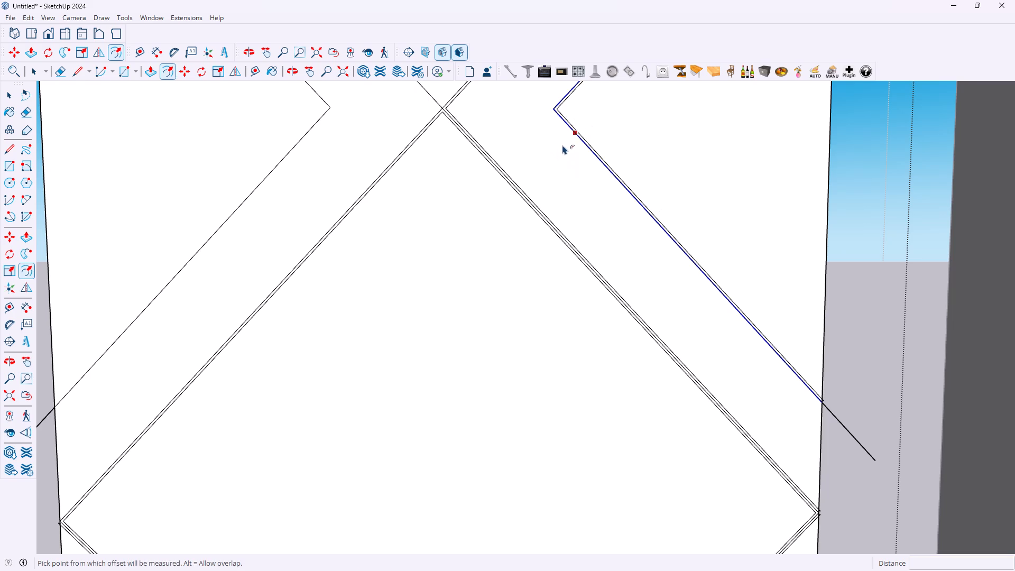
{"action": "type", "text": "3mm"}
{"action": "key", "text": "Return"}
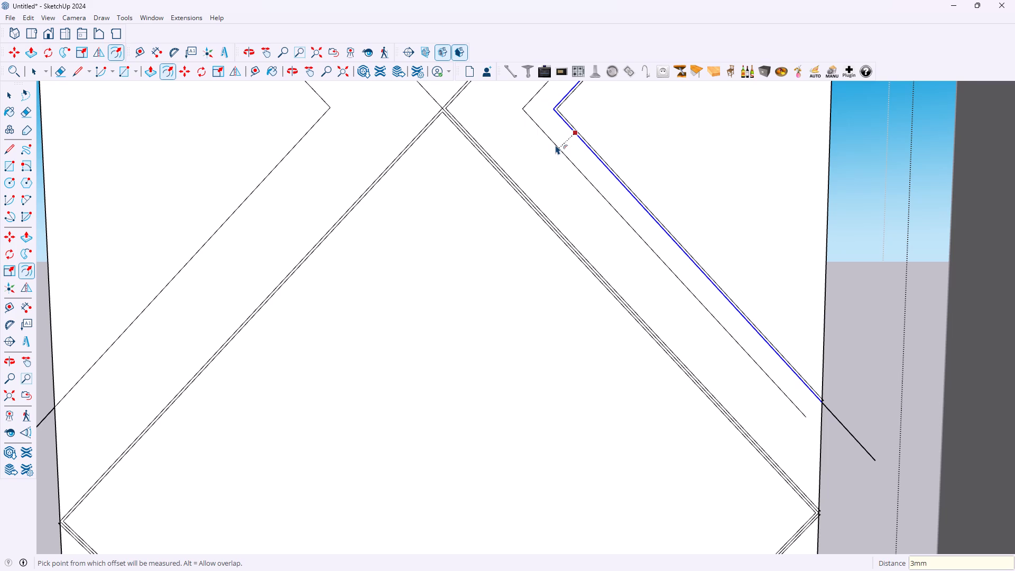
{"action": "key", "text": "space"}
Examine the door panel's diagonal pattern overall and the offset strips at the lower crossing close up.
{"action": "scroll", "coordinate": [534, 144], "scroll_direction": "down", "scroll_amount": 6}
{"action": "scroll", "coordinate": [550, 95], "scroll_direction": "up", "scroll_amount": 2}
{"action": "scroll", "coordinate": [551, 95], "scroll_direction": "down", "scroll_amount": 15}
{"action": "scroll", "coordinate": [502, 120], "scroll_direction": "up", "scroll_amount": 1}
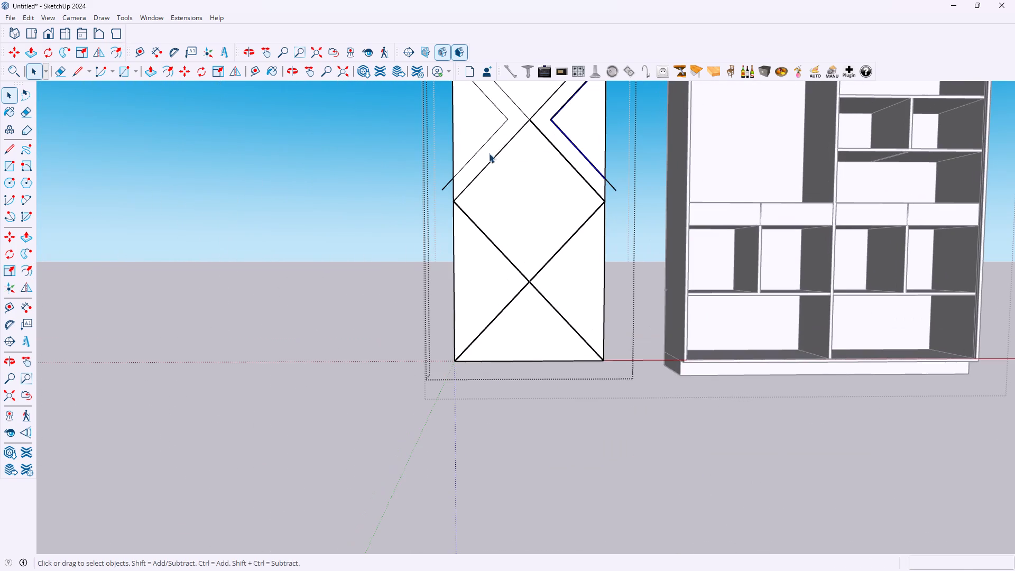
{"action": "scroll", "coordinate": [489, 155], "scroll_direction": "up", "scroll_amount": 1}
{"action": "scroll", "coordinate": [496, 148], "scroll_direction": "down", "scroll_amount": 8}
{"action": "scroll", "coordinate": [521, 178], "scroll_direction": "up", "scroll_amount": 1}
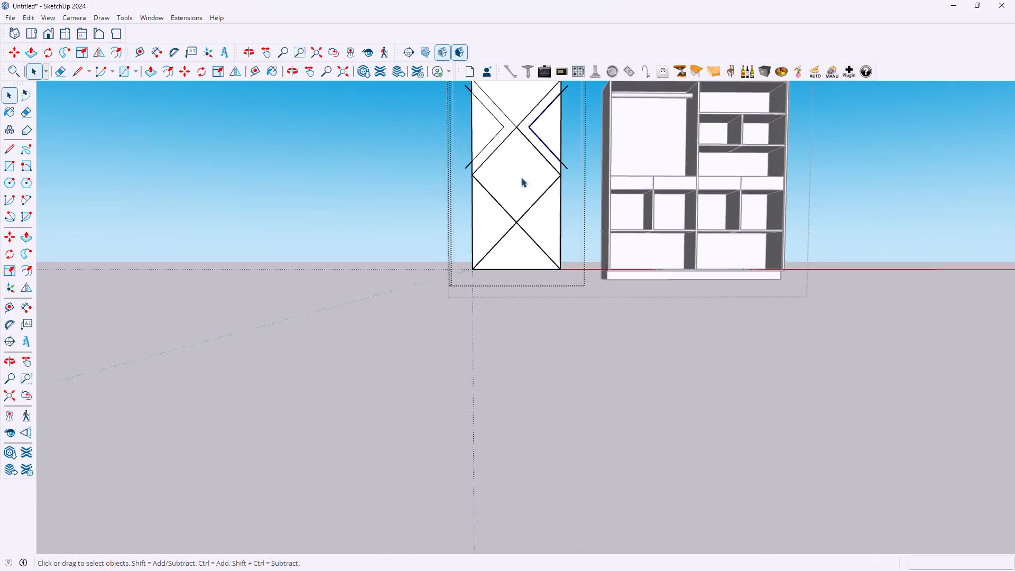
{"action": "scroll", "coordinate": [521, 178], "scroll_direction": "up", "scroll_amount": 2}
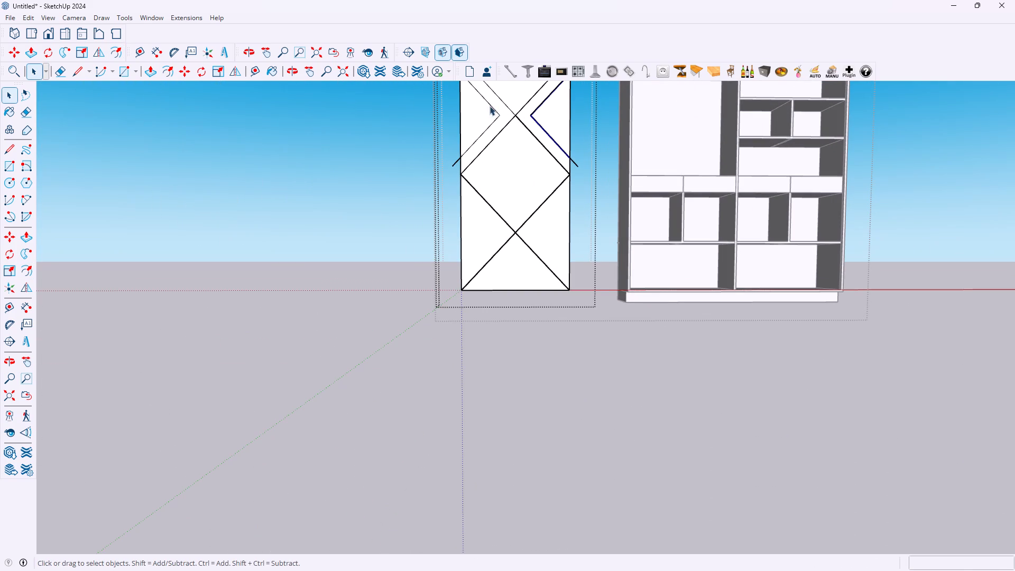
{"action": "scroll", "coordinate": [506, 196], "scroll_direction": "up", "scroll_amount": 5}
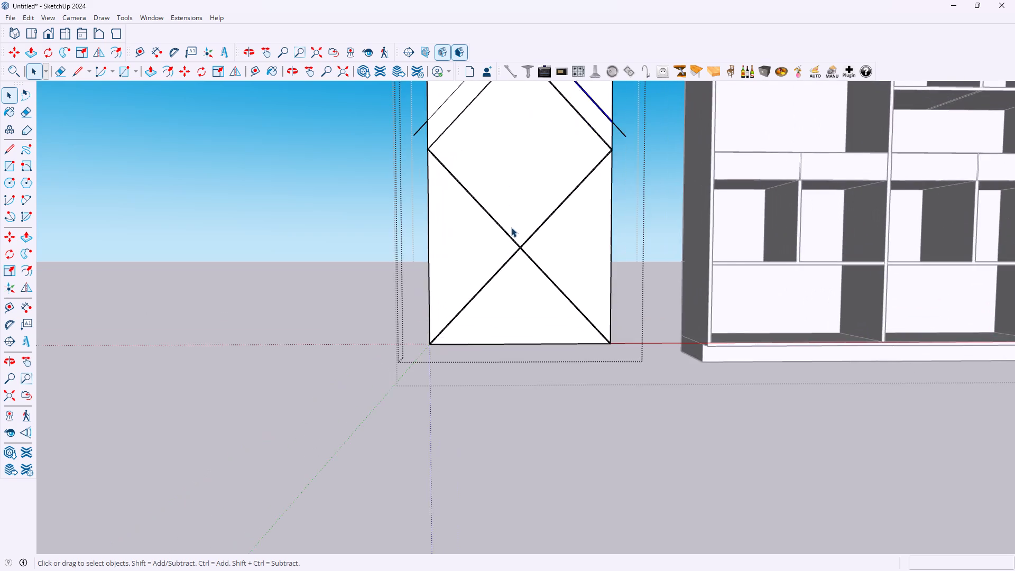
{"action": "scroll", "coordinate": [513, 229], "scroll_direction": "up", "scroll_amount": 19}
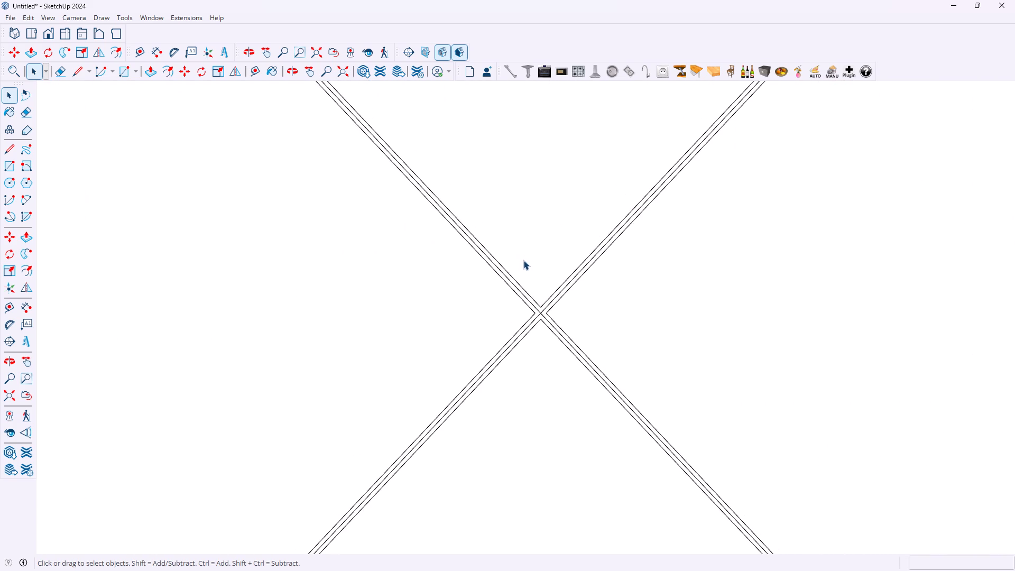
{"action": "scroll", "coordinate": [521, 257], "scroll_direction": "down", "scroll_amount": 5}
{"action": "scroll", "coordinate": [516, 251], "scroll_direction": "down", "scroll_amount": 17}
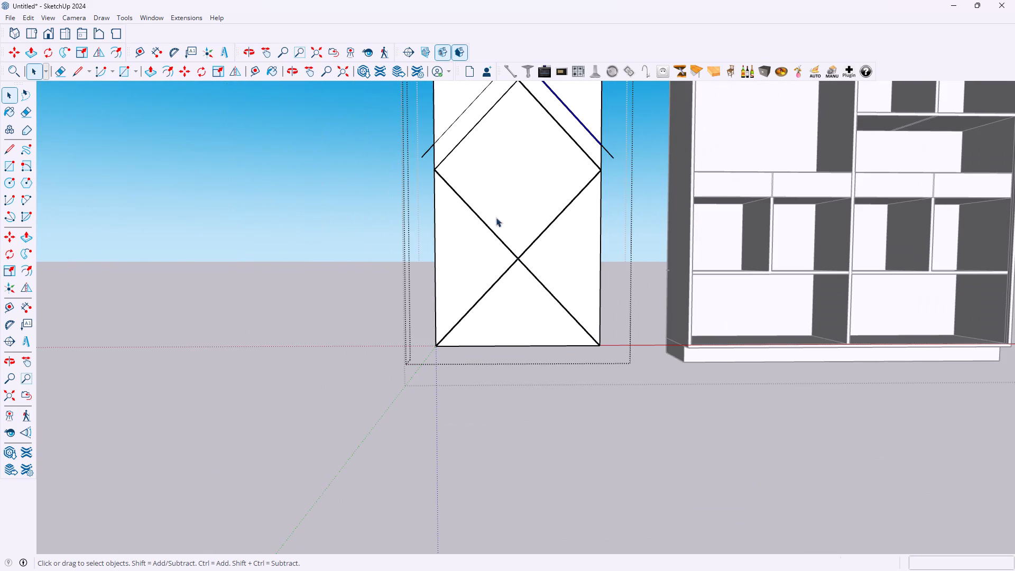
{"action": "scroll", "coordinate": [487, 121], "scroll_direction": "down", "scroll_amount": 13}
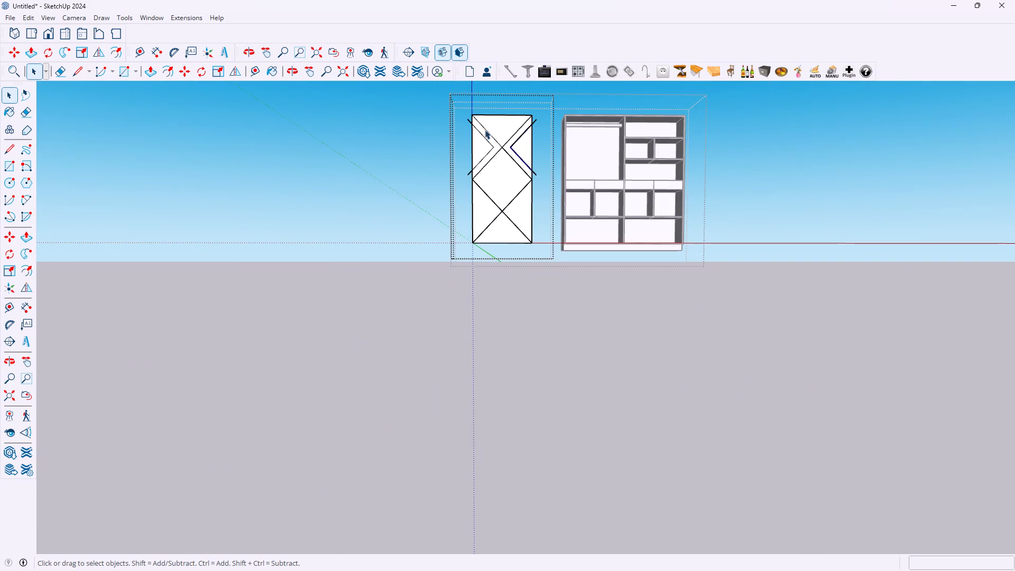
Delete the original right-hand chevron edges running between the two offset copies.
{"action": "scroll", "coordinate": [490, 118], "scroll_direction": "up", "scroll_amount": 20}
{"action": "scroll", "coordinate": [490, 118], "scroll_direction": "up", "scroll_amount": 8}
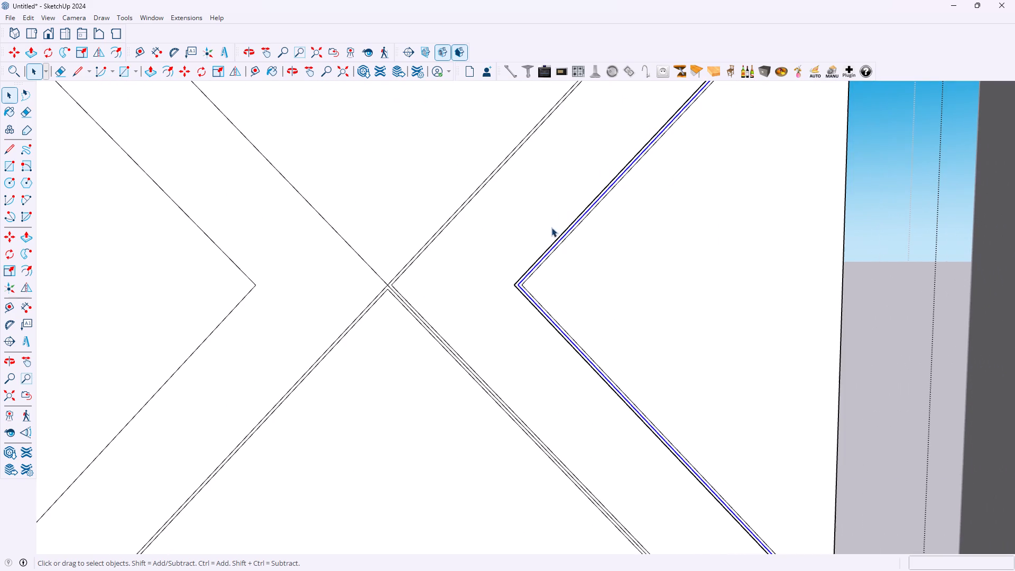
{"action": "key", "text": "Delete"}
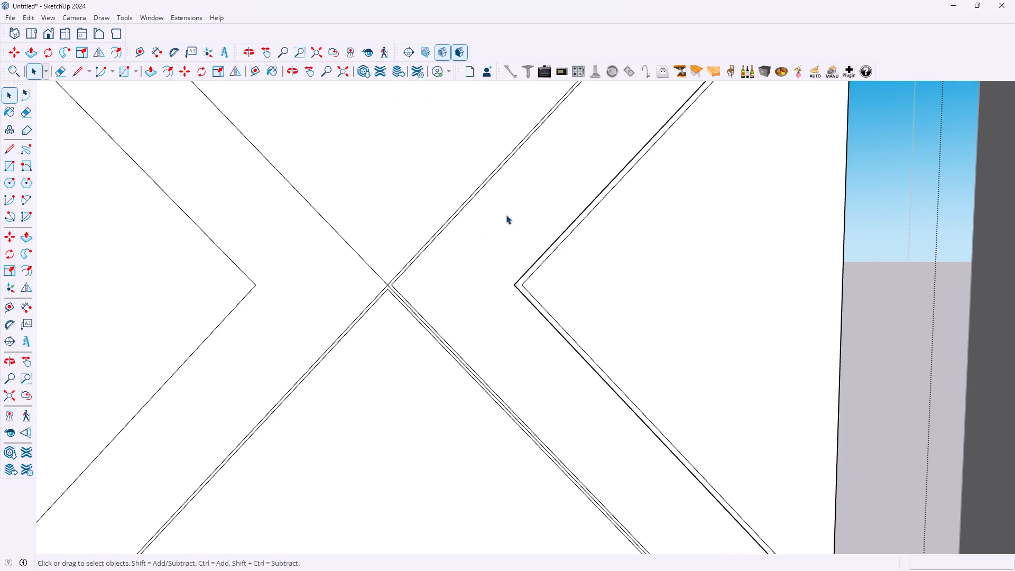
Delete the right-hand chevron's leftover upper line end that projects beyond the door panel's right edge.
{"action": "scroll", "coordinate": [513, 208], "scroll_direction": "down", "scroll_amount": 12}
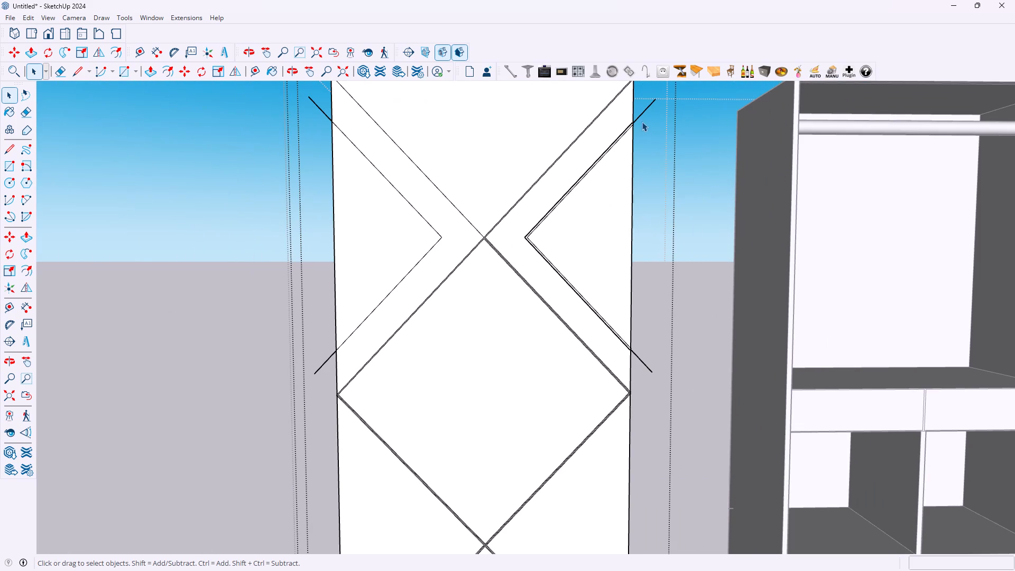
{"action": "scroll", "coordinate": [645, 117], "scroll_direction": "up", "scroll_amount": 13}
{"action": "left_click_drag", "start_coordinate": [623, 119], "coordinate": [625, 125]}
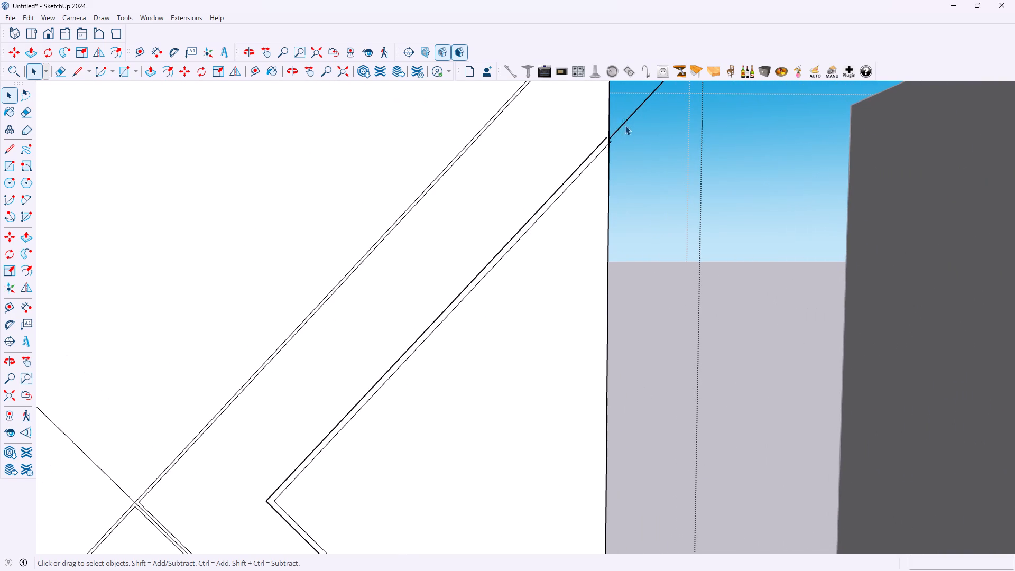
{"action": "left_click_drag", "start_coordinate": [625, 125], "coordinate": [628, 151]}
{"action": "left_click_drag", "start_coordinate": [628, 125], "coordinate": [621, 113]}
{"action": "key", "text": "Delete"}
Draw a line extending the upper end of the right-hand chevron's outer strip line to the panel's right edge.
{"action": "scroll", "coordinate": [623, 164], "scroll_direction": "down", "scroll_amount": 2}
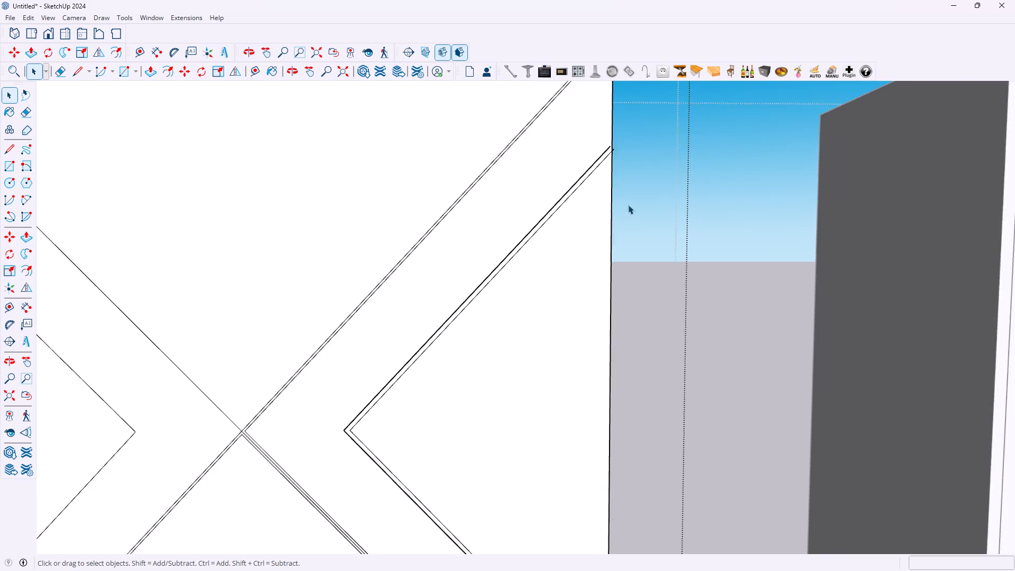
{"action": "scroll", "coordinate": [628, 205], "scroll_direction": "down", "scroll_amount": 8}
{"action": "scroll", "coordinate": [640, 178], "scroll_direction": "up", "scroll_amount": 11}
{"action": "scroll", "coordinate": [602, 217], "scroll_direction": "up", "scroll_amount": 5}
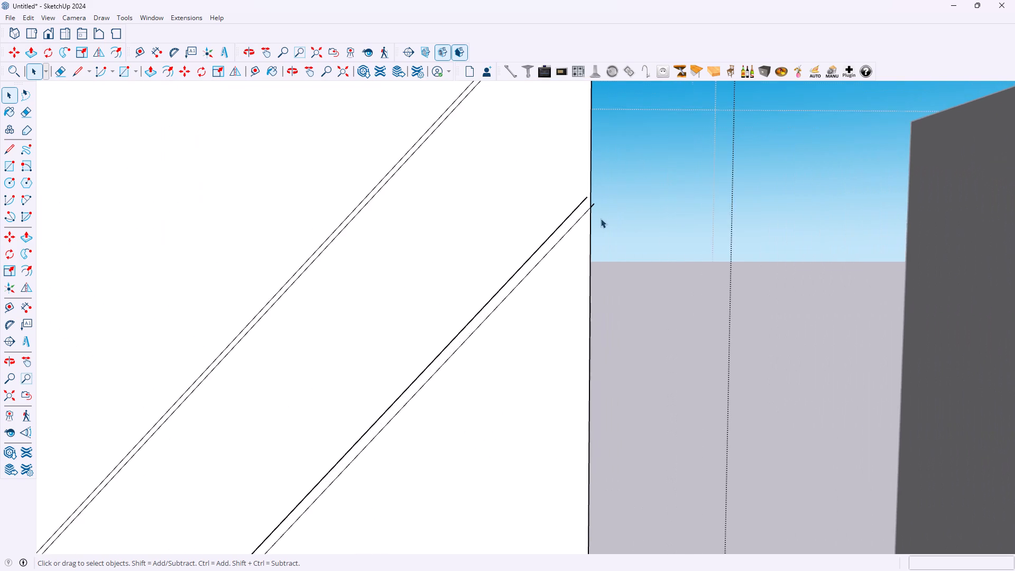
{"action": "scroll", "coordinate": [591, 217], "scroll_direction": "up", "scroll_amount": 4}
{"action": "middle_click_drag", "start_coordinate": [608, 198], "coordinate": [442, 228]}
{"action": "middle_click_drag", "start_coordinate": [648, 190], "coordinate": [596, 190]}
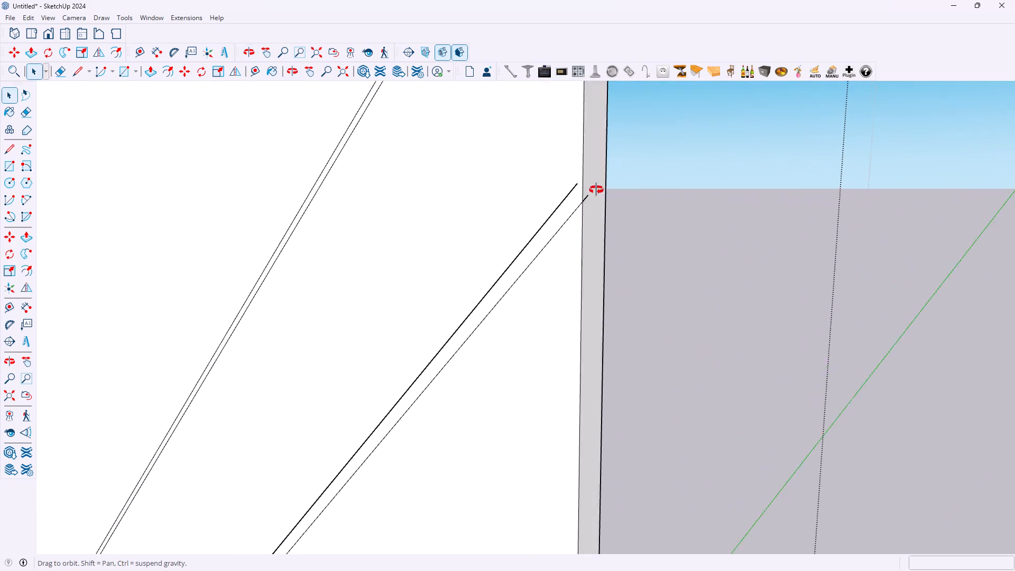
{"action": "middle_click_drag", "start_coordinate": [596, 190], "coordinate": [489, 206]}
{"action": "middle_click_drag", "start_coordinate": [661, 178], "coordinate": [567, 196]}
{"action": "scroll", "coordinate": [659, 178], "scroll_direction": "up", "scroll_amount": 1}
{"action": "scroll", "coordinate": [550, 198], "scroll_direction": "up", "scroll_amount": 5}
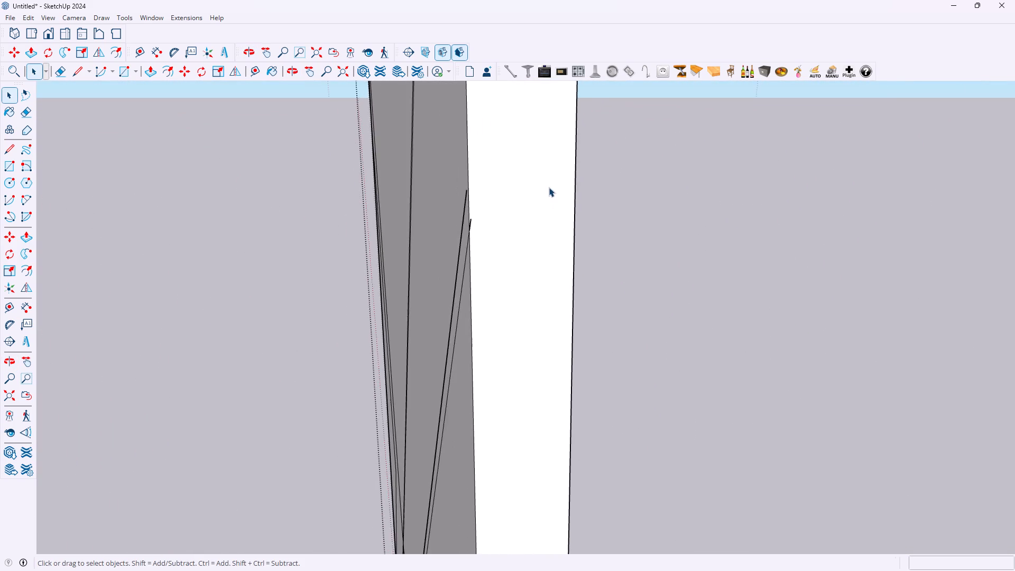
{"action": "scroll", "coordinate": [549, 187], "scroll_direction": "up", "scroll_amount": 5}
{"action": "middle_click_drag", "start_coordinate": [551, 187], "coordinate": [849, 191]}
{"action": "scroll", "coordinate": [650, 199], "scroll_direction": "down", "scroll_amount": 5}
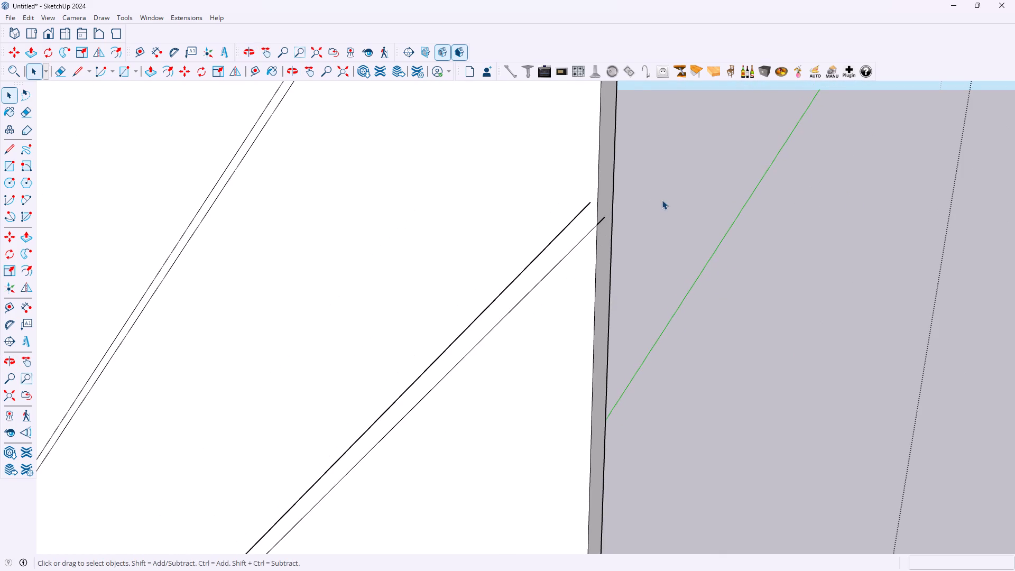
{"action": "key", "text": "l"}
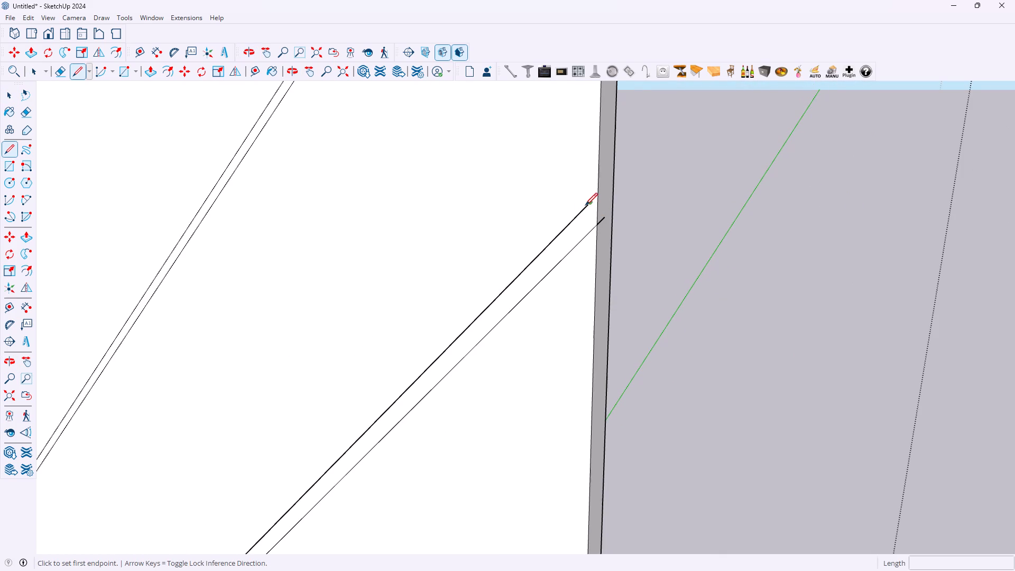
{"action": "left_click", "coordinate": [587, 205]}
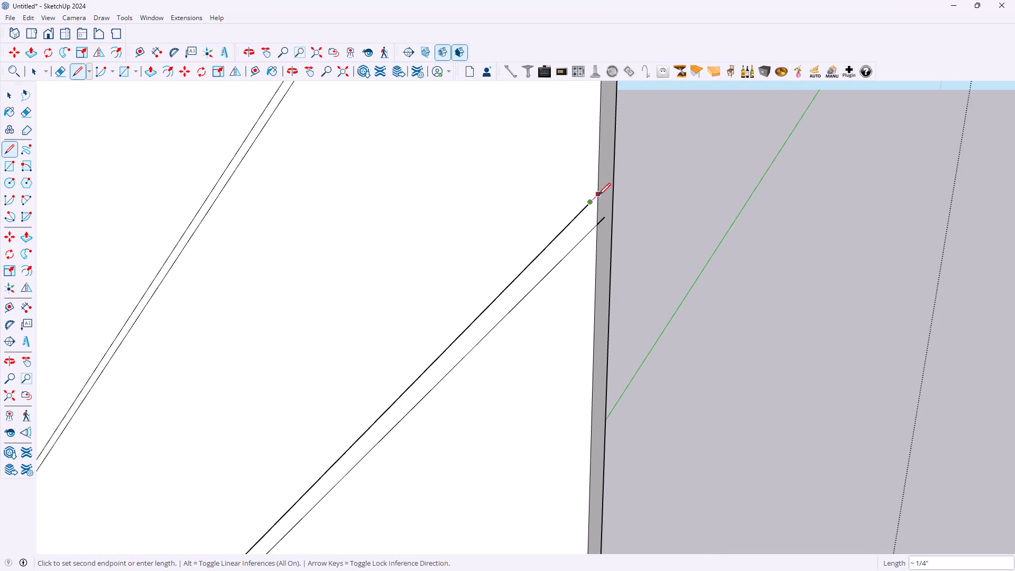
{"action": "left_click", "coordinate": [598, 195]}
{"action": "key", "text": "space"}
Delete the short overshoot of the strip's inner line past the panel's right edge at the chevron's upper end.
{"action": "scroll", "coordinate": [608, 209], "scroll_direction": "down", "scroll_amount": 3}
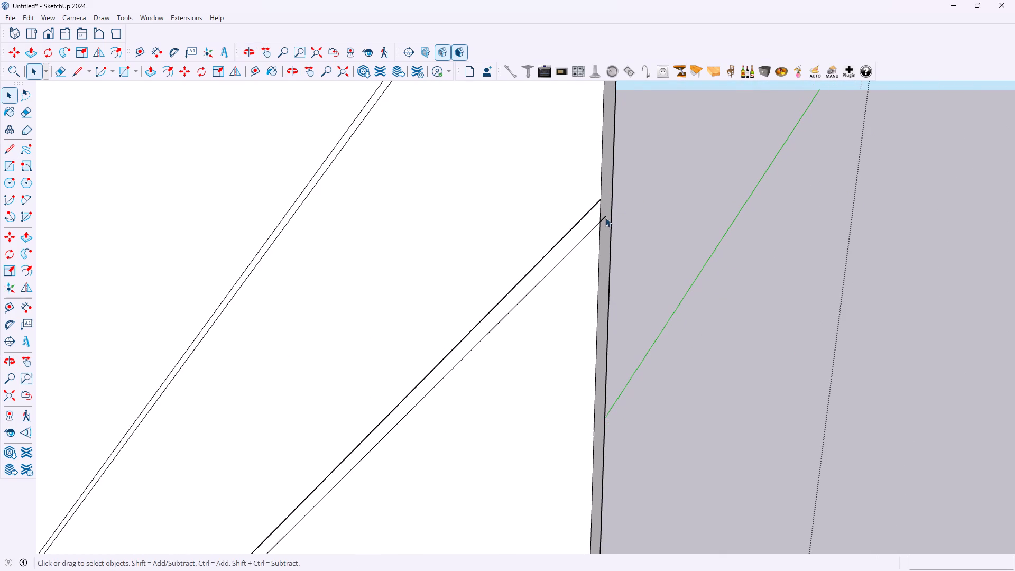
{"action": "left_click", "coordinate": [604, 217]}
{"action": "key", "text": "Delete"}
Draw a line extending the lower end of the right-hand chevron's outer strip line to the panel's right edge.
{"action": "scroll", "coordinate": [617, 215], "scroll_direction": "down", "scroll_amount": 18}
{"action": "scroll", "coordinate": [635, 458], "scroll_direction": "up", "scroll_amount": 2}
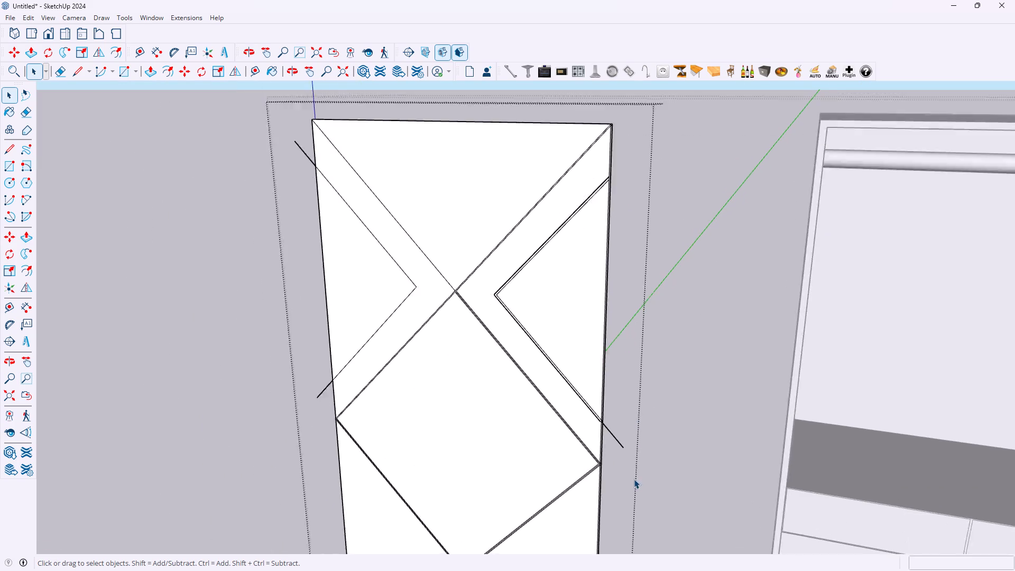
{"action": "scroll", "coordinate": [634, 479], "scroll_direction": "up", "scroll_amount": 2}
{"action": "scroll", "coordinate": [596, 395], "scroll_direction": "up", "scroll_amount": 12}
{"action": "scroll", "coordinate": [590, 423], "scroll_direction": "up", "scroll_amount": 11}
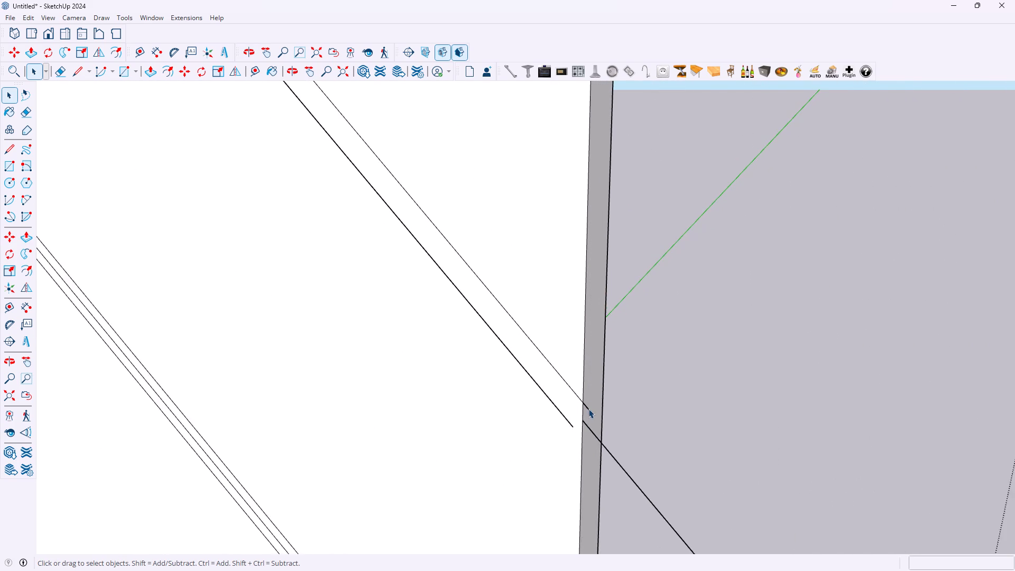
{"action": "scroll", "coordinate": [588, 409], "scroll_direction": "up", "scroll_amount": 9}
{"action": "key", "text": "l"}
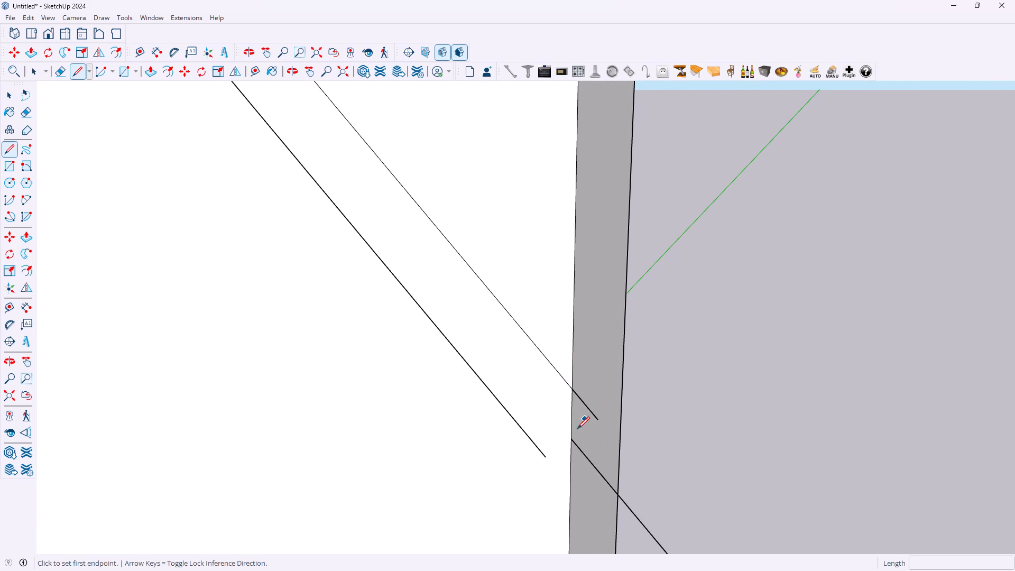
{"action": "left_click", "coordinate": [546, 460]}
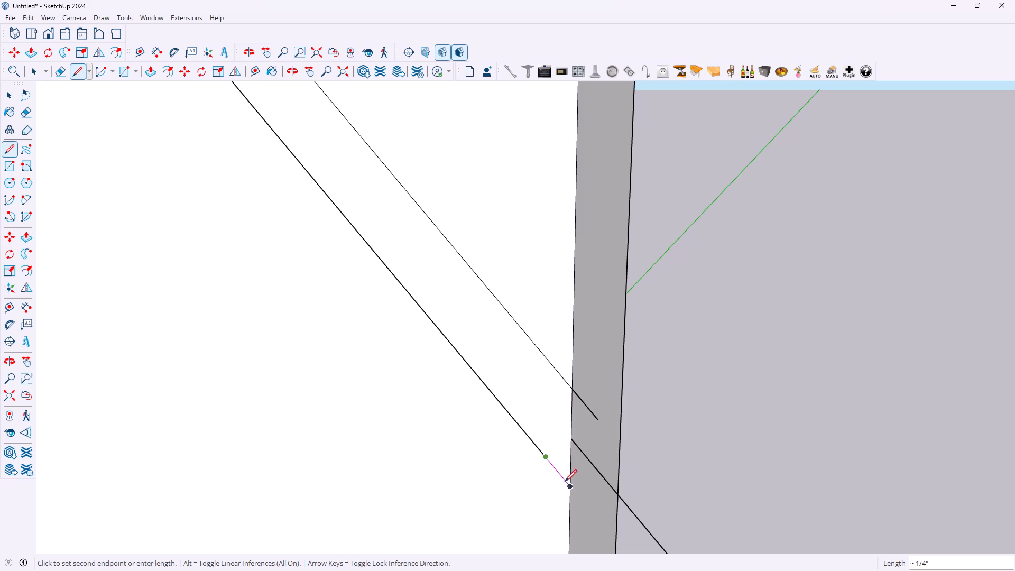
{"action": "left_click", "coordinate": [568, 489]}
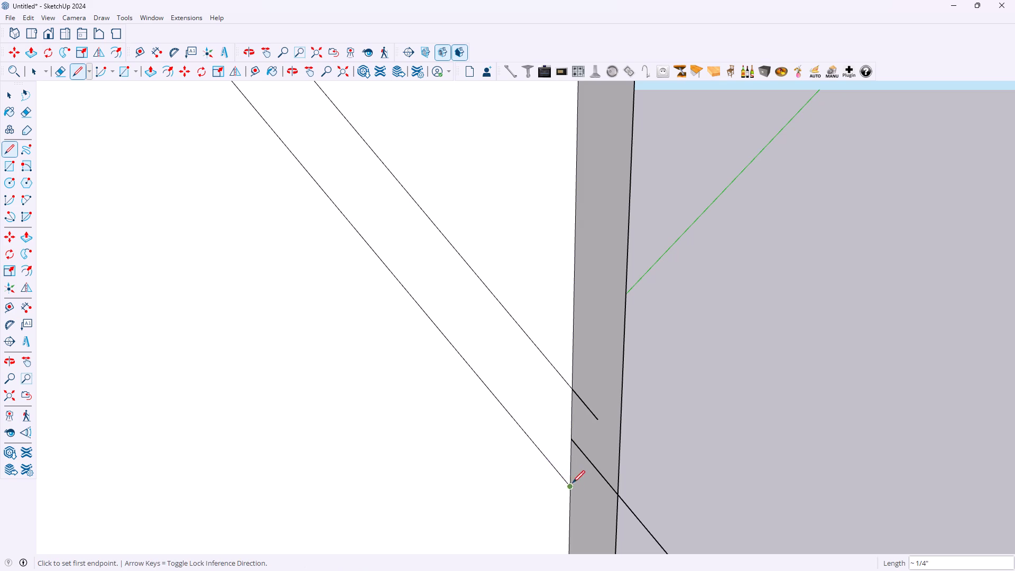
Delete the two leftover line ends projecting past the panel's right edge at the right-hand chevron's lower end.
{"action": "key", "text": "space"}
{"action": "left_click", "coordinate": [592, 467]}
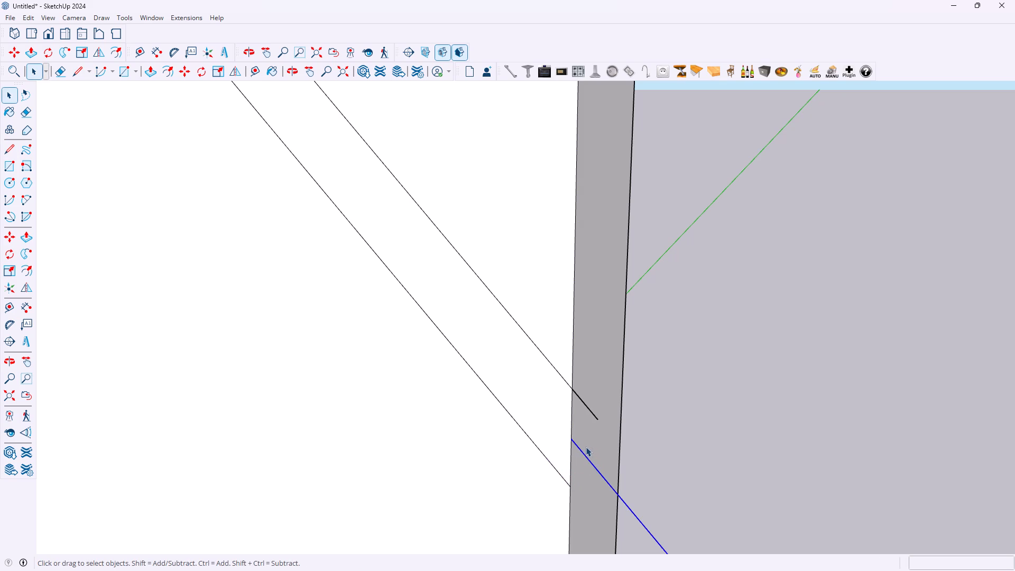
{"action": "left_click", "coordinate": [593, 413], "text": "shift"}
{"action": "key", "text": "Delete"}
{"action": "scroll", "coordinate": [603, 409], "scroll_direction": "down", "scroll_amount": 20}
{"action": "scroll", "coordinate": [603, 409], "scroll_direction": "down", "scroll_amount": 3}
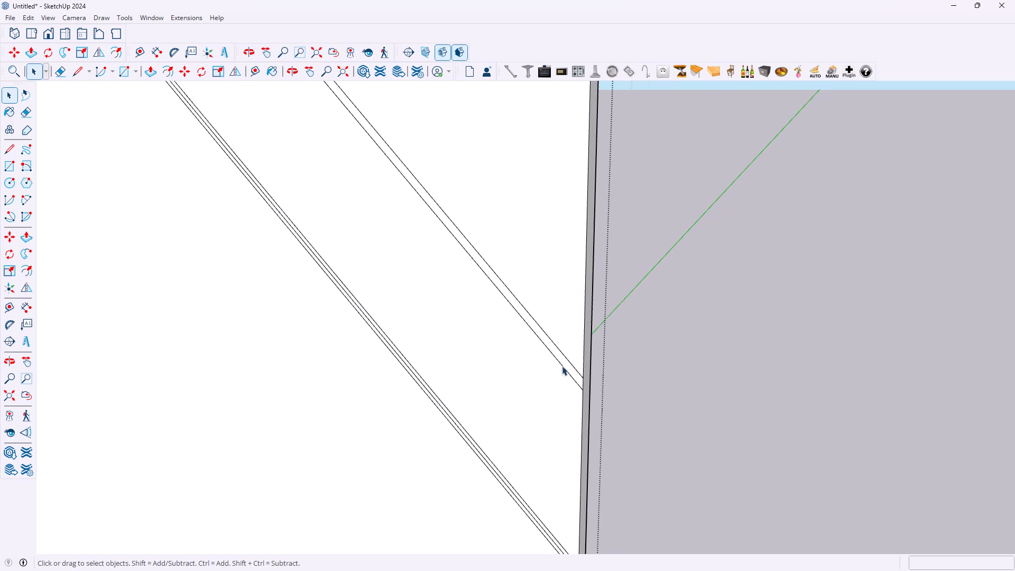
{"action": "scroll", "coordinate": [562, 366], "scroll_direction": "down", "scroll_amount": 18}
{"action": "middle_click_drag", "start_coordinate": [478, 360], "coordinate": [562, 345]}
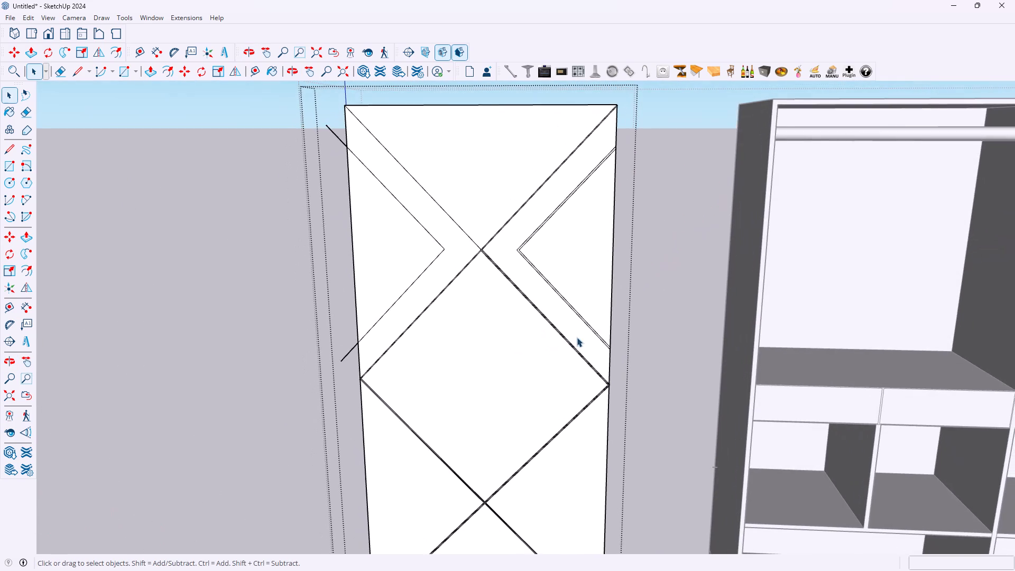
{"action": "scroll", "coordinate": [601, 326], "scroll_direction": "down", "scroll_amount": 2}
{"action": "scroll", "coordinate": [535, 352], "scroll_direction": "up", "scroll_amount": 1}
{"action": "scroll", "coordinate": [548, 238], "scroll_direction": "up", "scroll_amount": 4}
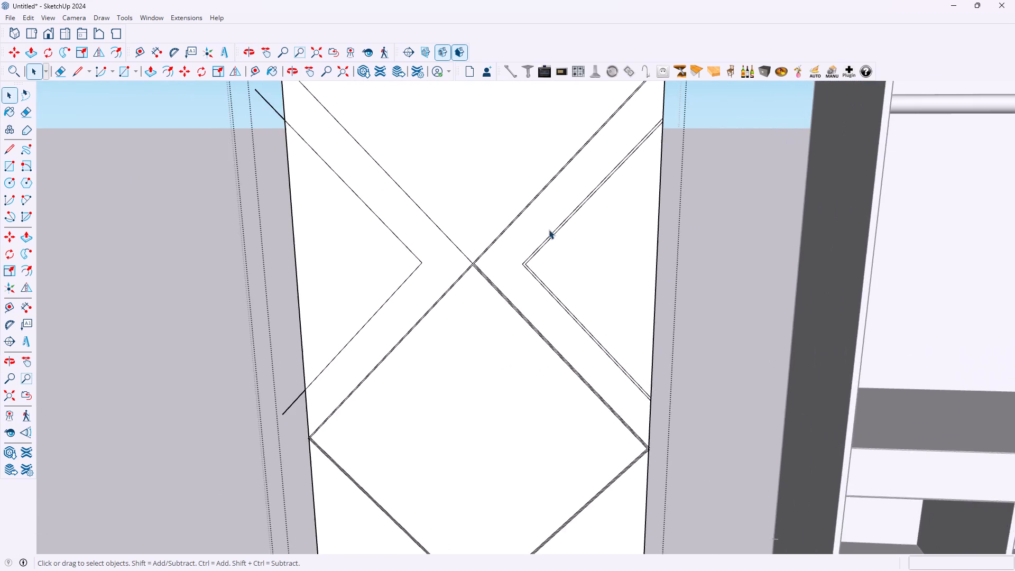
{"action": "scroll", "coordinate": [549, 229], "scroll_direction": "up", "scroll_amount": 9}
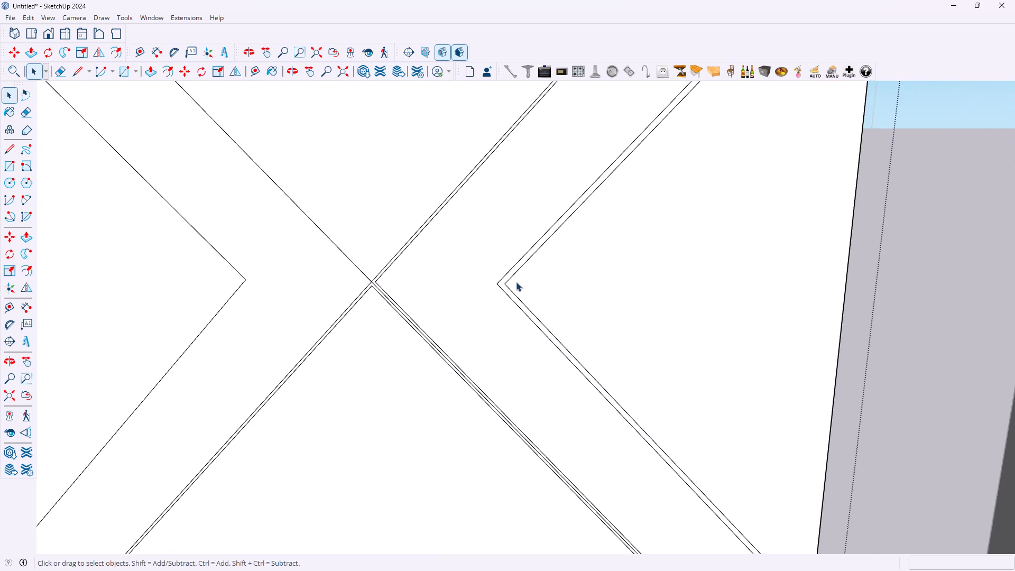
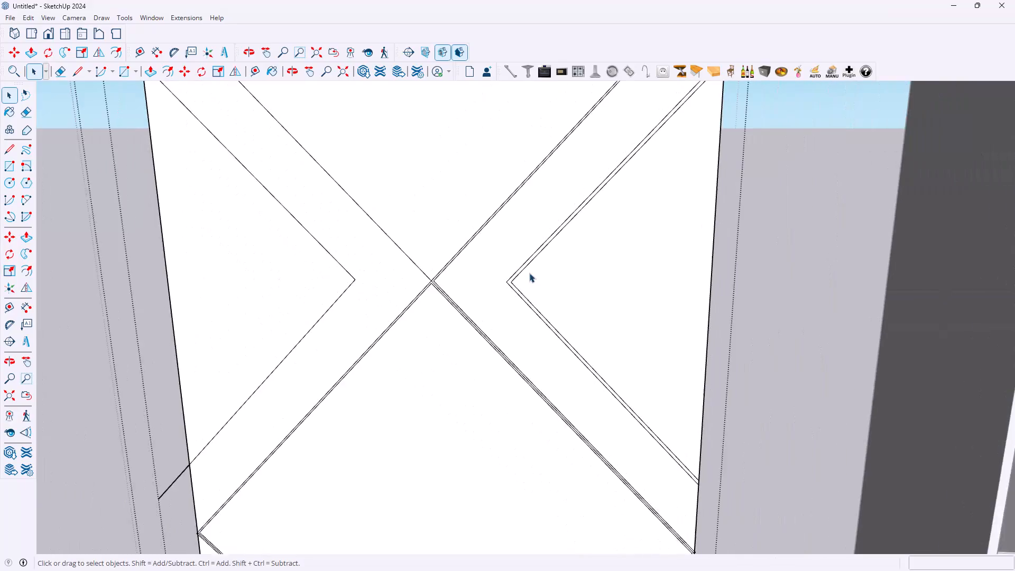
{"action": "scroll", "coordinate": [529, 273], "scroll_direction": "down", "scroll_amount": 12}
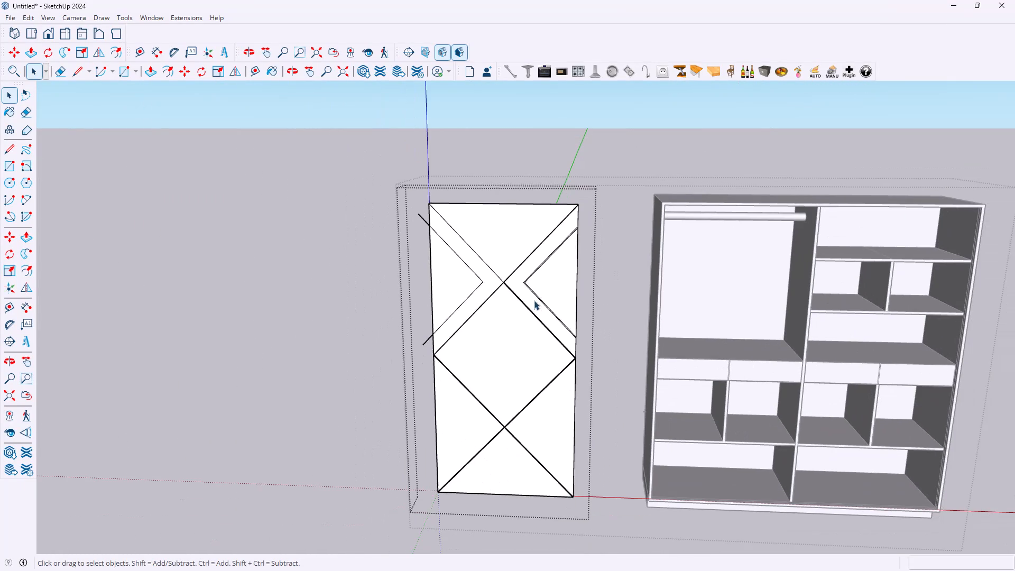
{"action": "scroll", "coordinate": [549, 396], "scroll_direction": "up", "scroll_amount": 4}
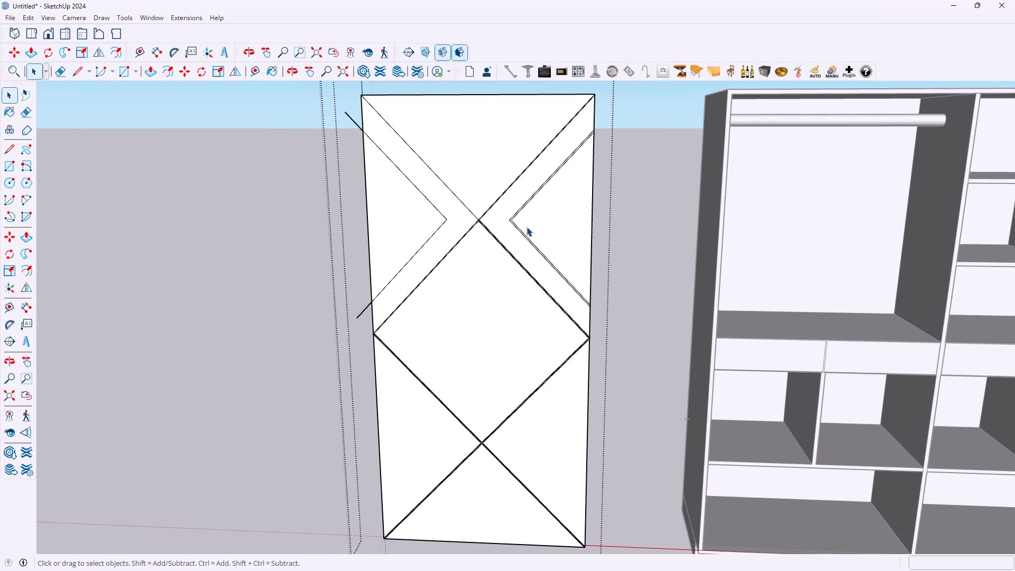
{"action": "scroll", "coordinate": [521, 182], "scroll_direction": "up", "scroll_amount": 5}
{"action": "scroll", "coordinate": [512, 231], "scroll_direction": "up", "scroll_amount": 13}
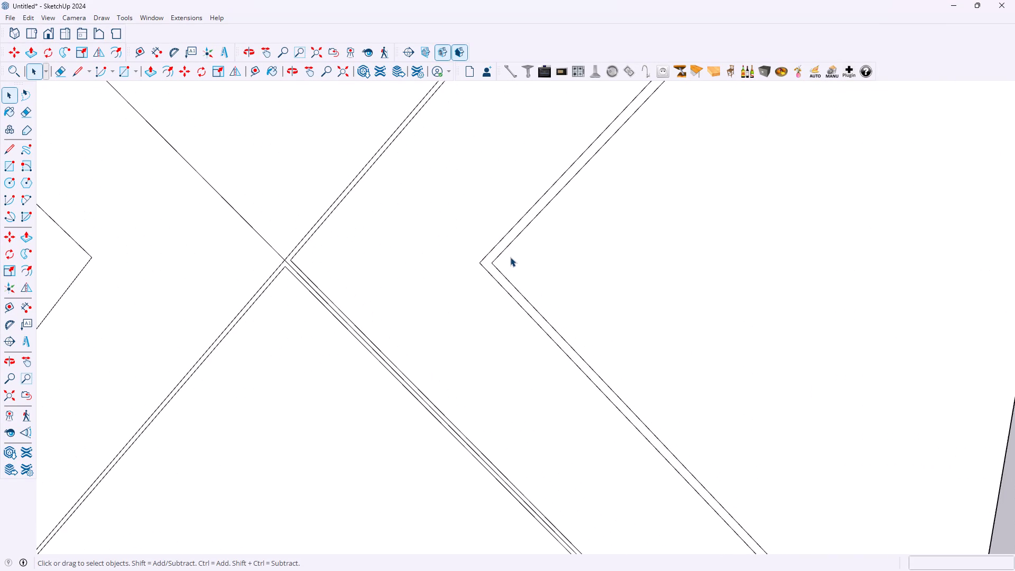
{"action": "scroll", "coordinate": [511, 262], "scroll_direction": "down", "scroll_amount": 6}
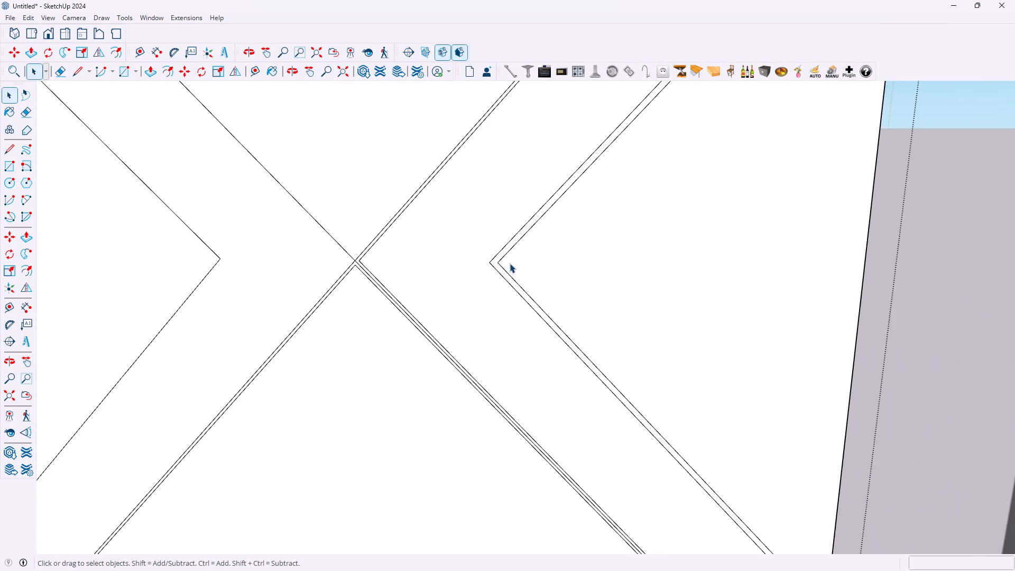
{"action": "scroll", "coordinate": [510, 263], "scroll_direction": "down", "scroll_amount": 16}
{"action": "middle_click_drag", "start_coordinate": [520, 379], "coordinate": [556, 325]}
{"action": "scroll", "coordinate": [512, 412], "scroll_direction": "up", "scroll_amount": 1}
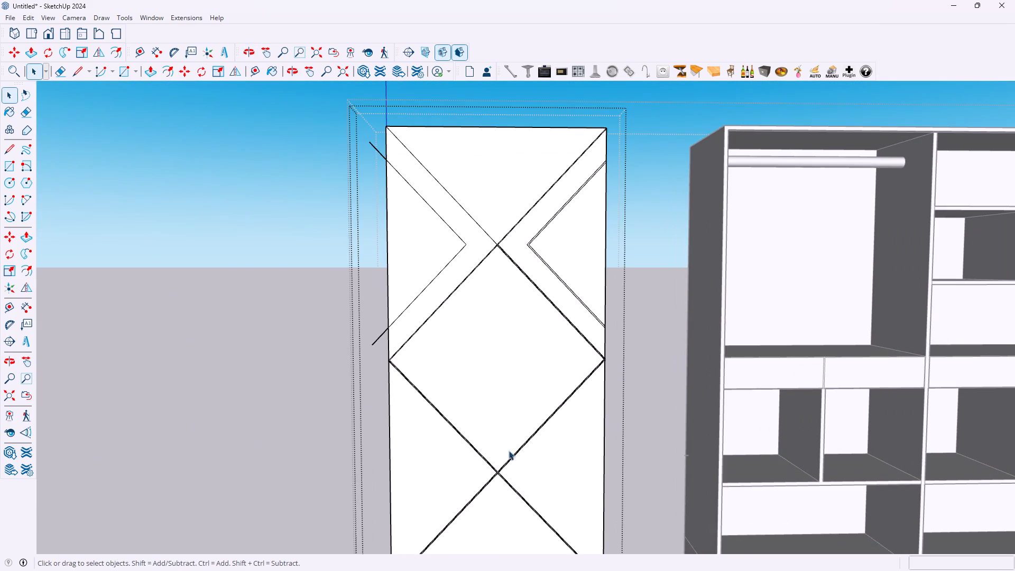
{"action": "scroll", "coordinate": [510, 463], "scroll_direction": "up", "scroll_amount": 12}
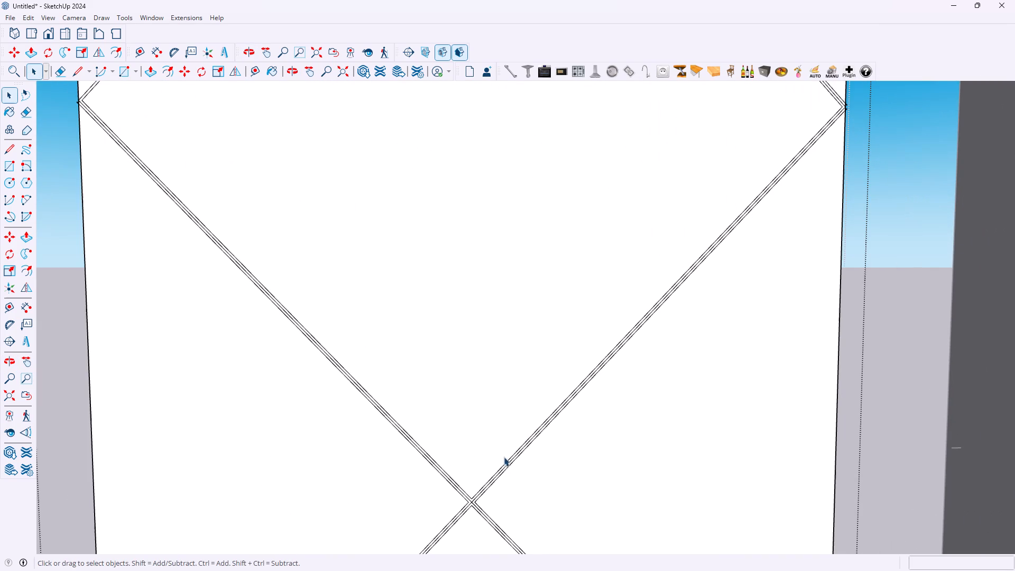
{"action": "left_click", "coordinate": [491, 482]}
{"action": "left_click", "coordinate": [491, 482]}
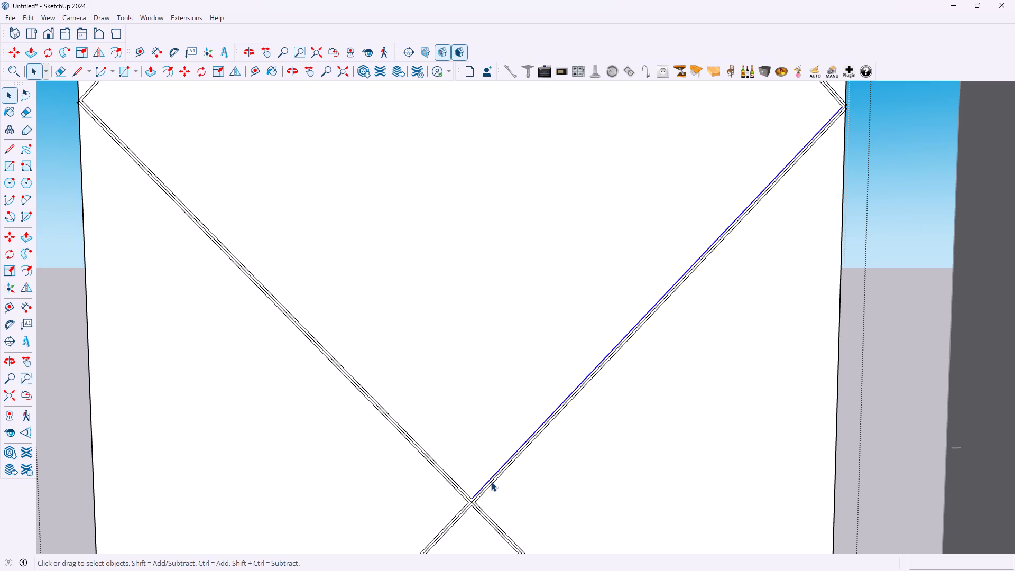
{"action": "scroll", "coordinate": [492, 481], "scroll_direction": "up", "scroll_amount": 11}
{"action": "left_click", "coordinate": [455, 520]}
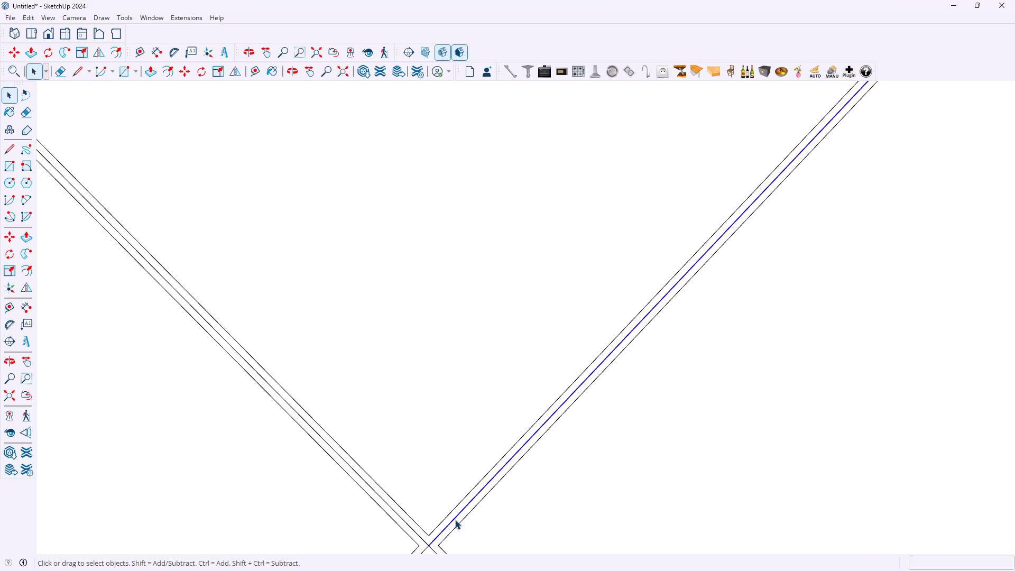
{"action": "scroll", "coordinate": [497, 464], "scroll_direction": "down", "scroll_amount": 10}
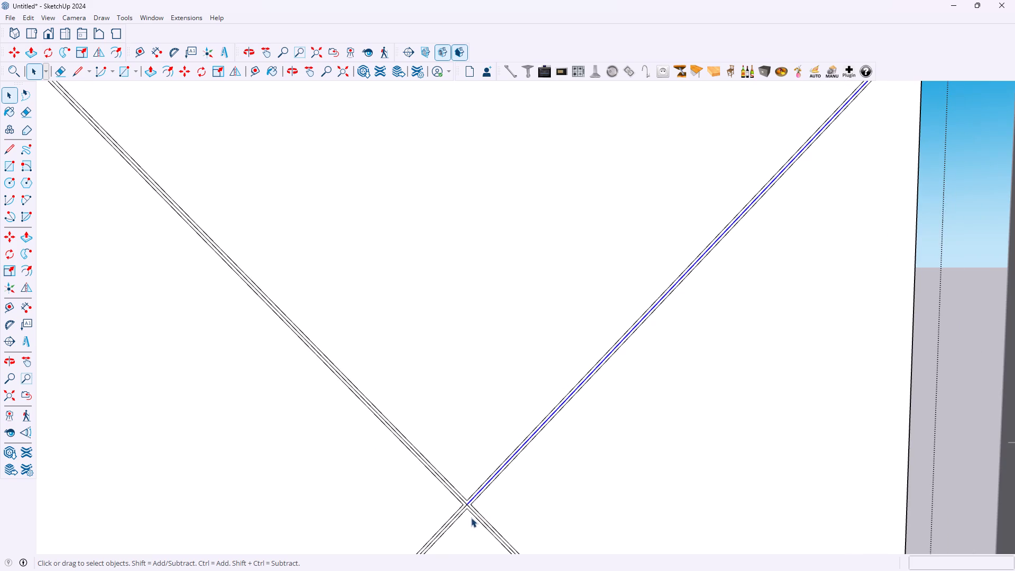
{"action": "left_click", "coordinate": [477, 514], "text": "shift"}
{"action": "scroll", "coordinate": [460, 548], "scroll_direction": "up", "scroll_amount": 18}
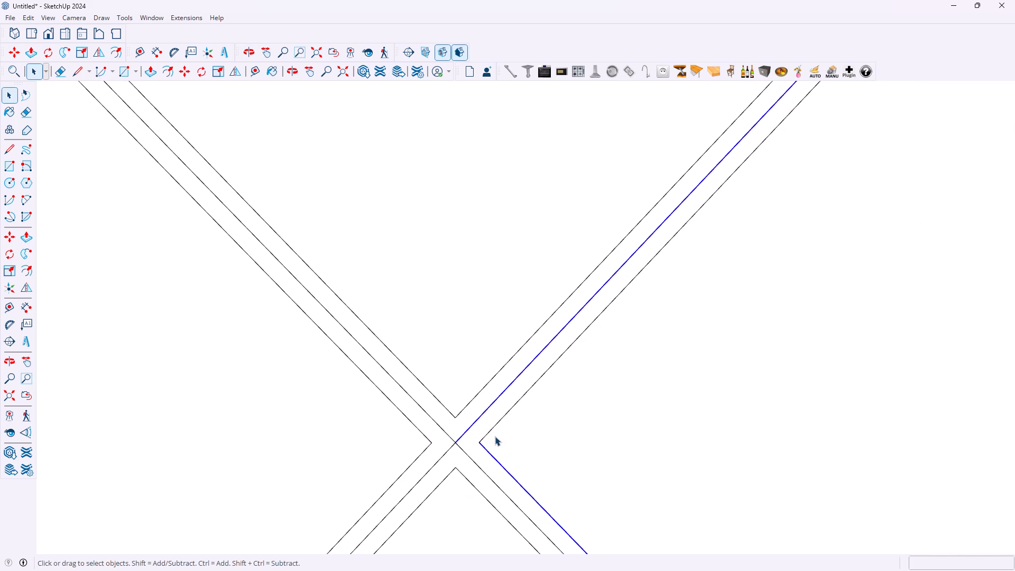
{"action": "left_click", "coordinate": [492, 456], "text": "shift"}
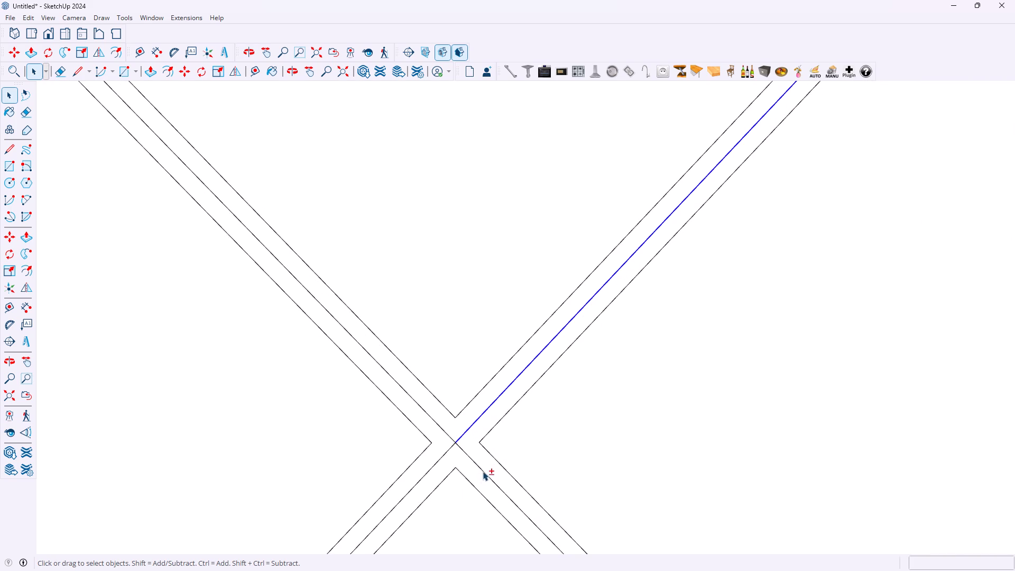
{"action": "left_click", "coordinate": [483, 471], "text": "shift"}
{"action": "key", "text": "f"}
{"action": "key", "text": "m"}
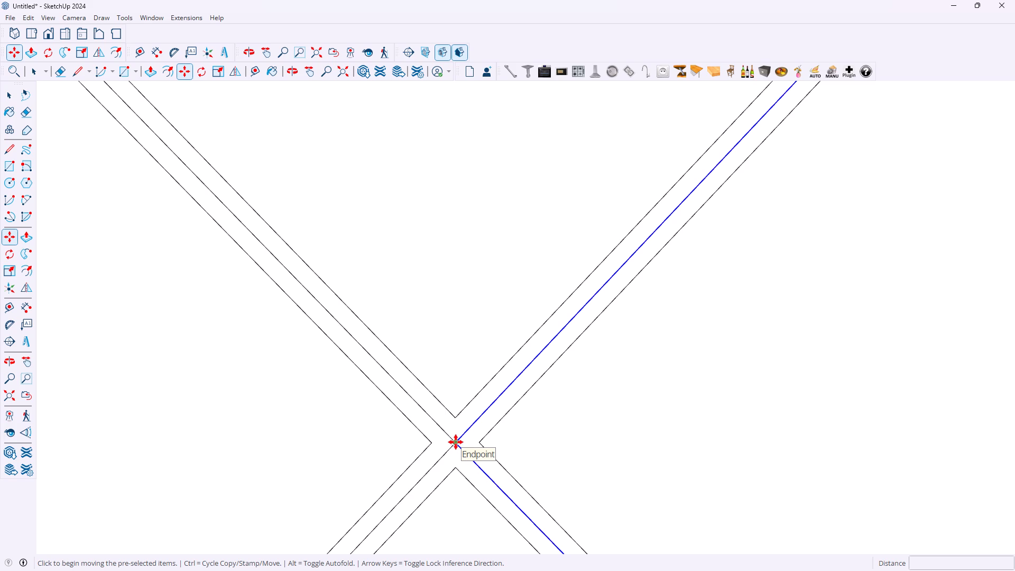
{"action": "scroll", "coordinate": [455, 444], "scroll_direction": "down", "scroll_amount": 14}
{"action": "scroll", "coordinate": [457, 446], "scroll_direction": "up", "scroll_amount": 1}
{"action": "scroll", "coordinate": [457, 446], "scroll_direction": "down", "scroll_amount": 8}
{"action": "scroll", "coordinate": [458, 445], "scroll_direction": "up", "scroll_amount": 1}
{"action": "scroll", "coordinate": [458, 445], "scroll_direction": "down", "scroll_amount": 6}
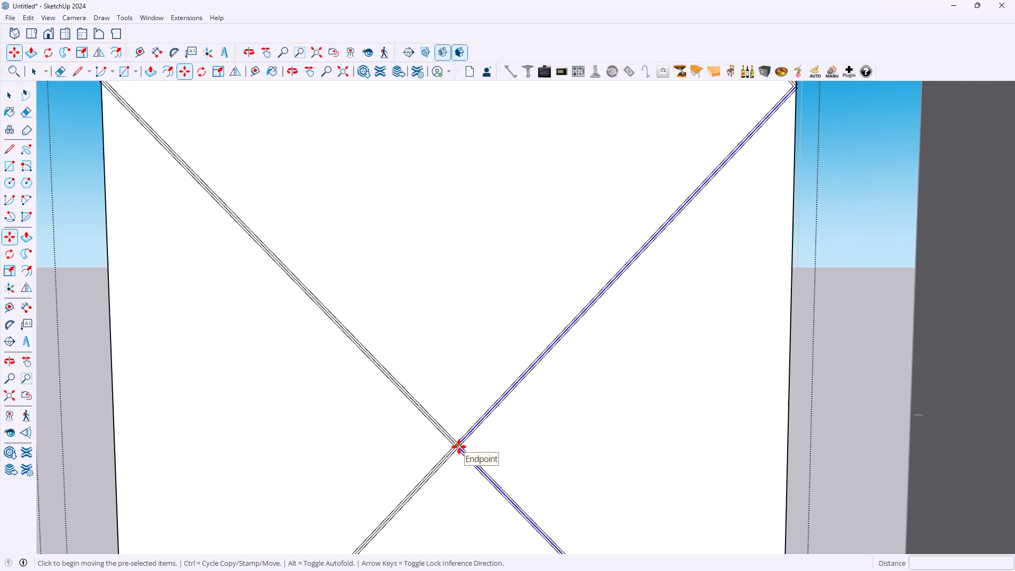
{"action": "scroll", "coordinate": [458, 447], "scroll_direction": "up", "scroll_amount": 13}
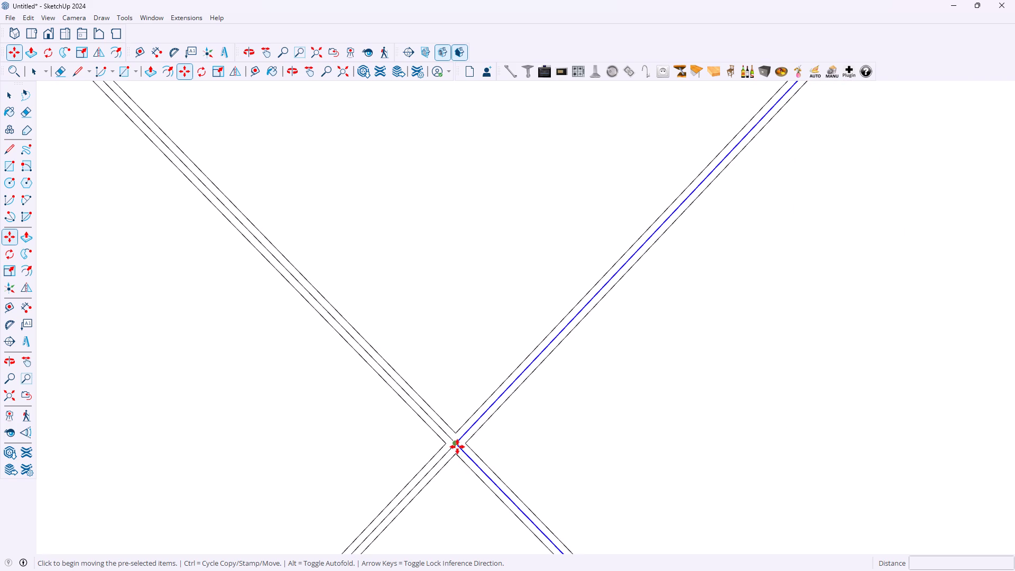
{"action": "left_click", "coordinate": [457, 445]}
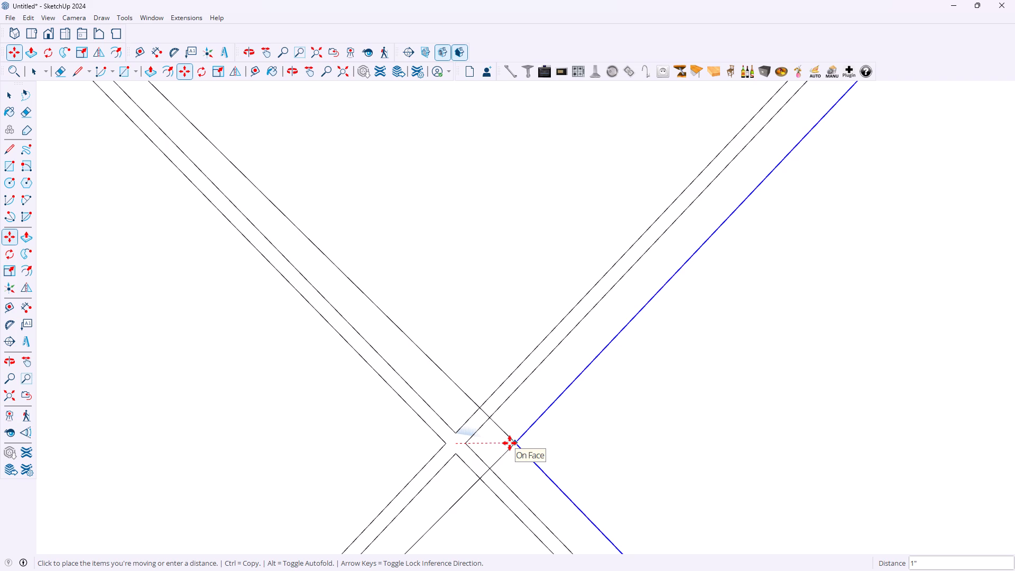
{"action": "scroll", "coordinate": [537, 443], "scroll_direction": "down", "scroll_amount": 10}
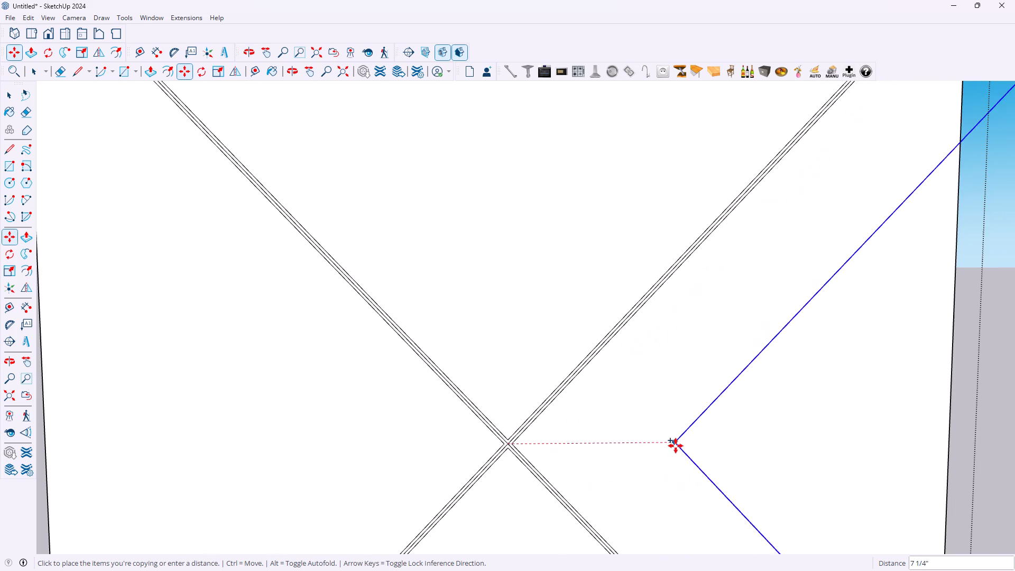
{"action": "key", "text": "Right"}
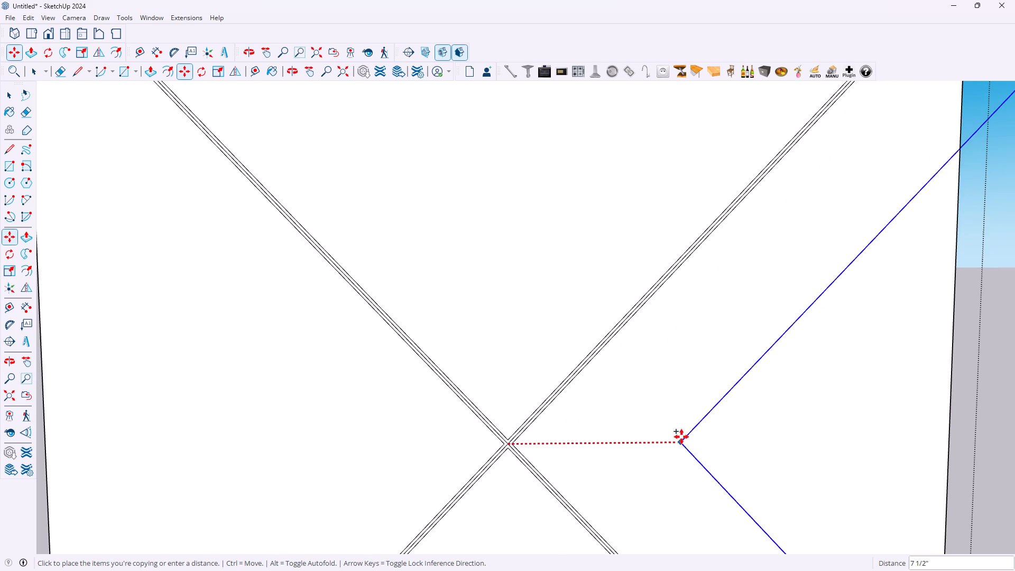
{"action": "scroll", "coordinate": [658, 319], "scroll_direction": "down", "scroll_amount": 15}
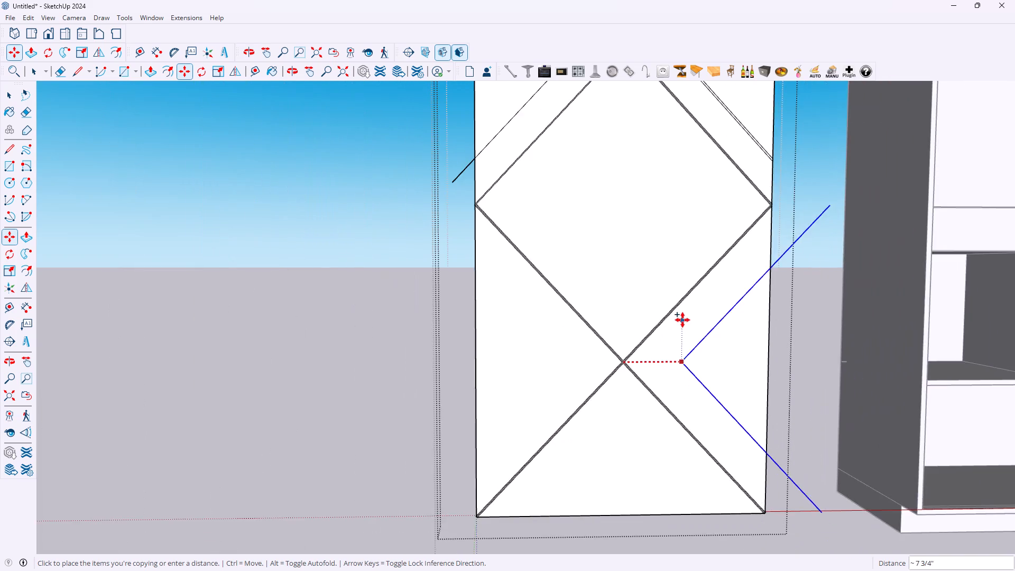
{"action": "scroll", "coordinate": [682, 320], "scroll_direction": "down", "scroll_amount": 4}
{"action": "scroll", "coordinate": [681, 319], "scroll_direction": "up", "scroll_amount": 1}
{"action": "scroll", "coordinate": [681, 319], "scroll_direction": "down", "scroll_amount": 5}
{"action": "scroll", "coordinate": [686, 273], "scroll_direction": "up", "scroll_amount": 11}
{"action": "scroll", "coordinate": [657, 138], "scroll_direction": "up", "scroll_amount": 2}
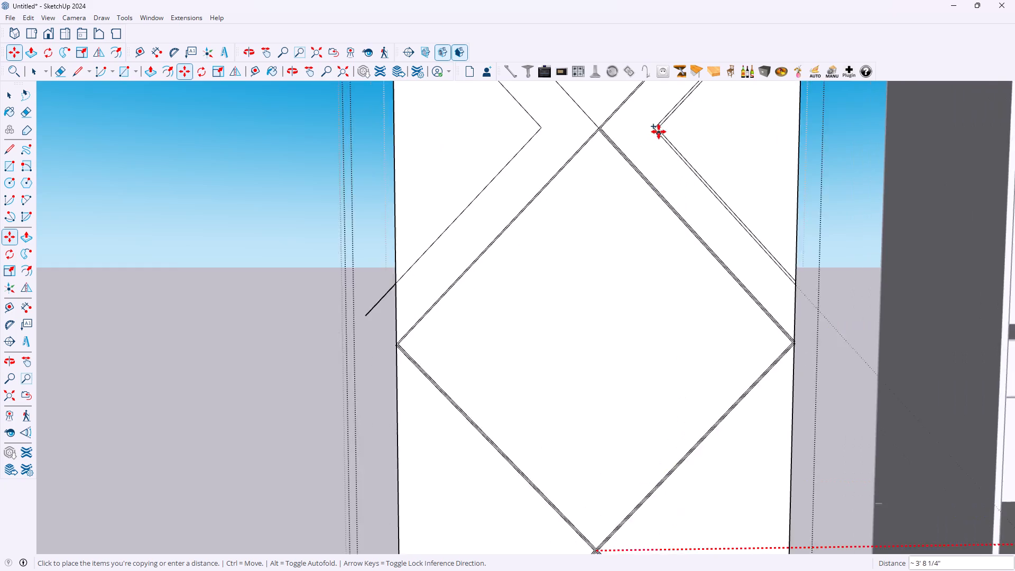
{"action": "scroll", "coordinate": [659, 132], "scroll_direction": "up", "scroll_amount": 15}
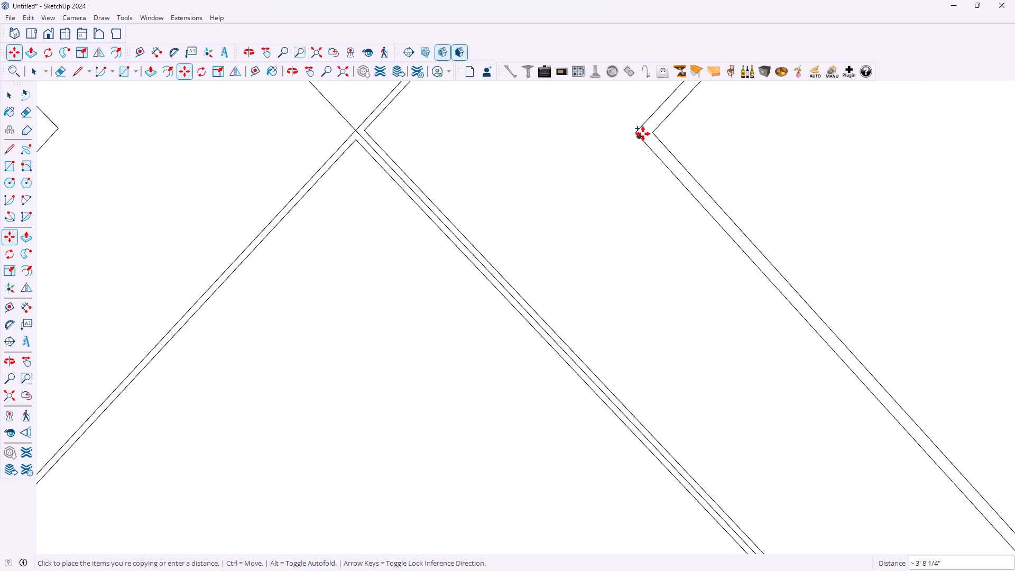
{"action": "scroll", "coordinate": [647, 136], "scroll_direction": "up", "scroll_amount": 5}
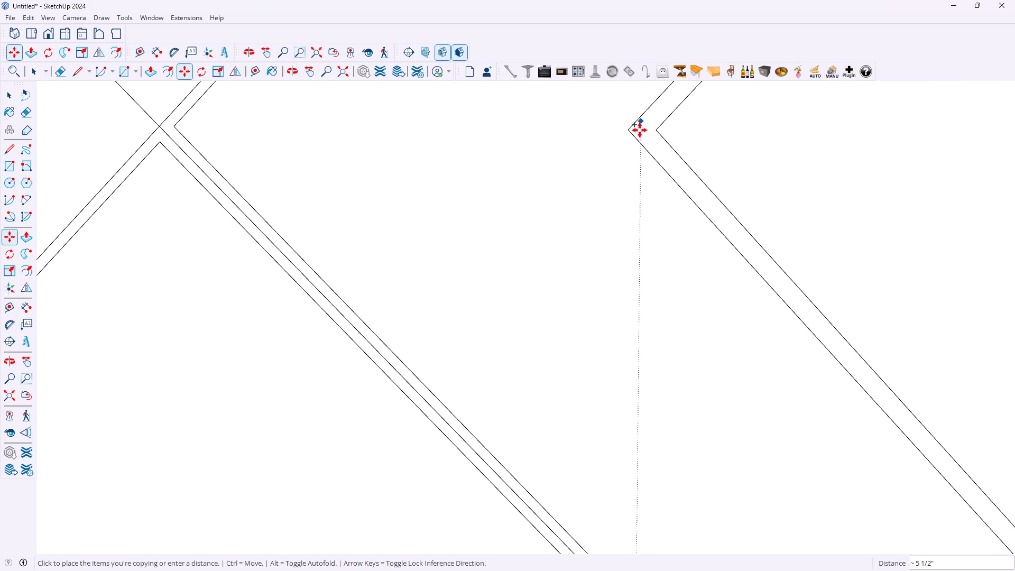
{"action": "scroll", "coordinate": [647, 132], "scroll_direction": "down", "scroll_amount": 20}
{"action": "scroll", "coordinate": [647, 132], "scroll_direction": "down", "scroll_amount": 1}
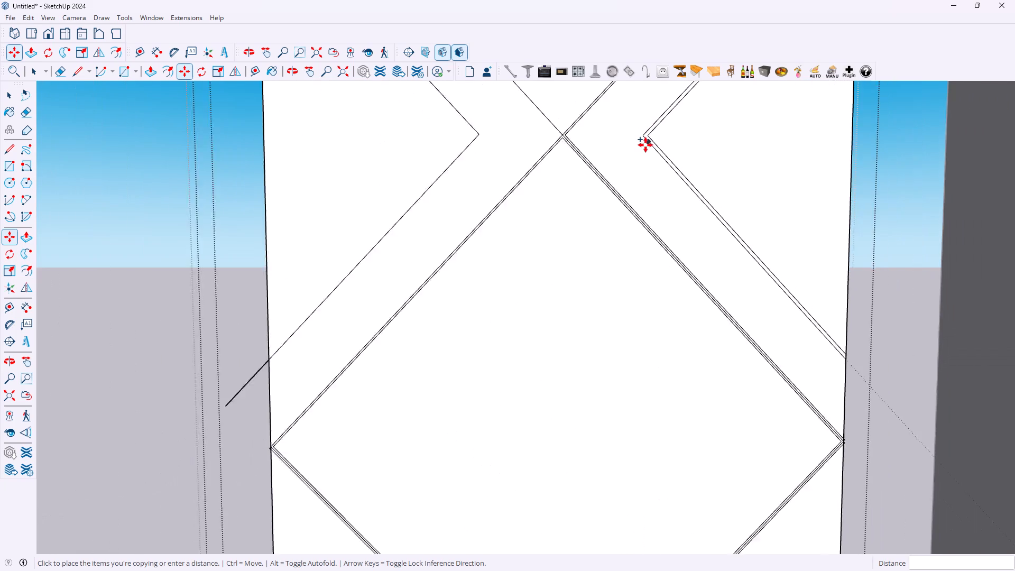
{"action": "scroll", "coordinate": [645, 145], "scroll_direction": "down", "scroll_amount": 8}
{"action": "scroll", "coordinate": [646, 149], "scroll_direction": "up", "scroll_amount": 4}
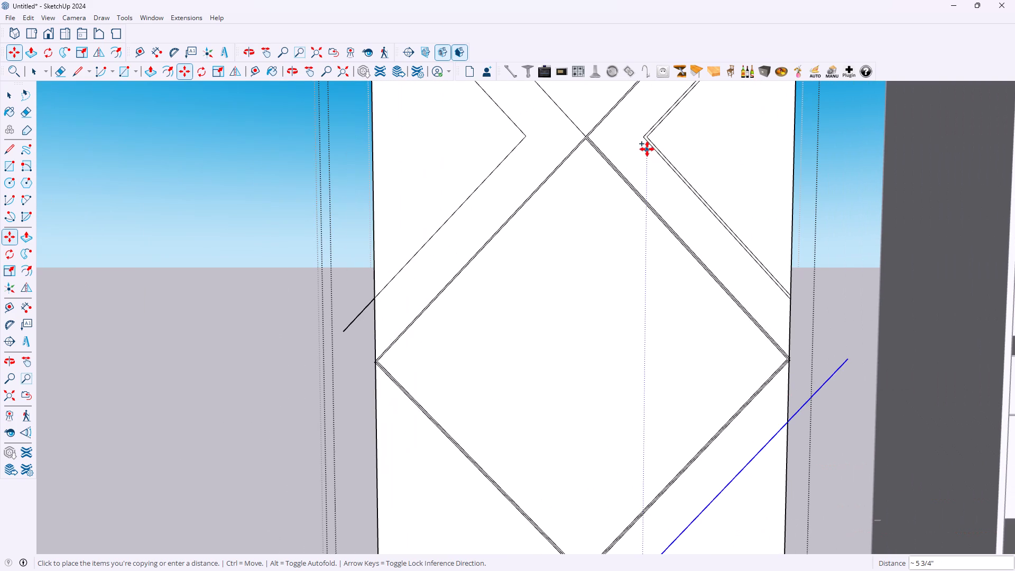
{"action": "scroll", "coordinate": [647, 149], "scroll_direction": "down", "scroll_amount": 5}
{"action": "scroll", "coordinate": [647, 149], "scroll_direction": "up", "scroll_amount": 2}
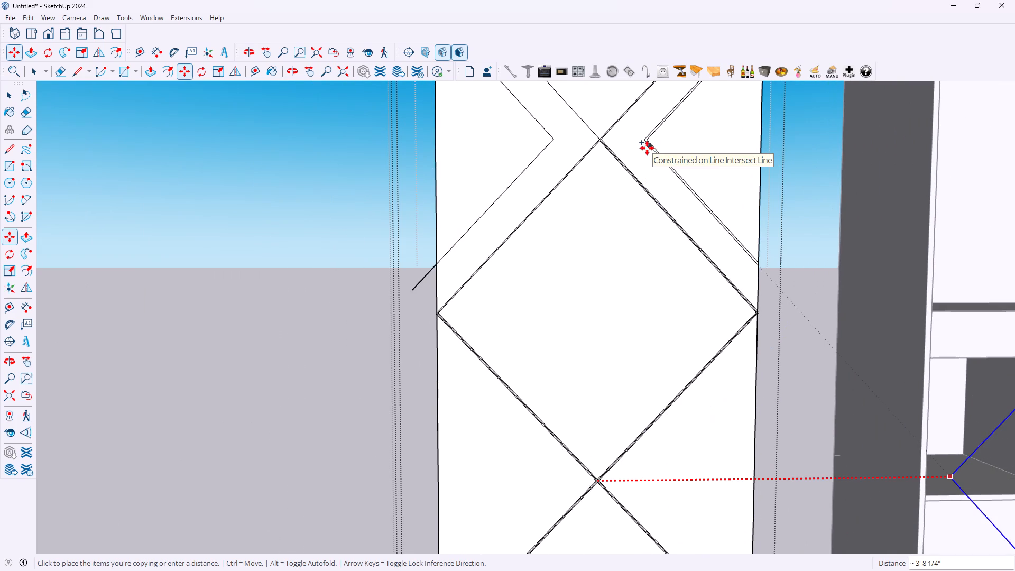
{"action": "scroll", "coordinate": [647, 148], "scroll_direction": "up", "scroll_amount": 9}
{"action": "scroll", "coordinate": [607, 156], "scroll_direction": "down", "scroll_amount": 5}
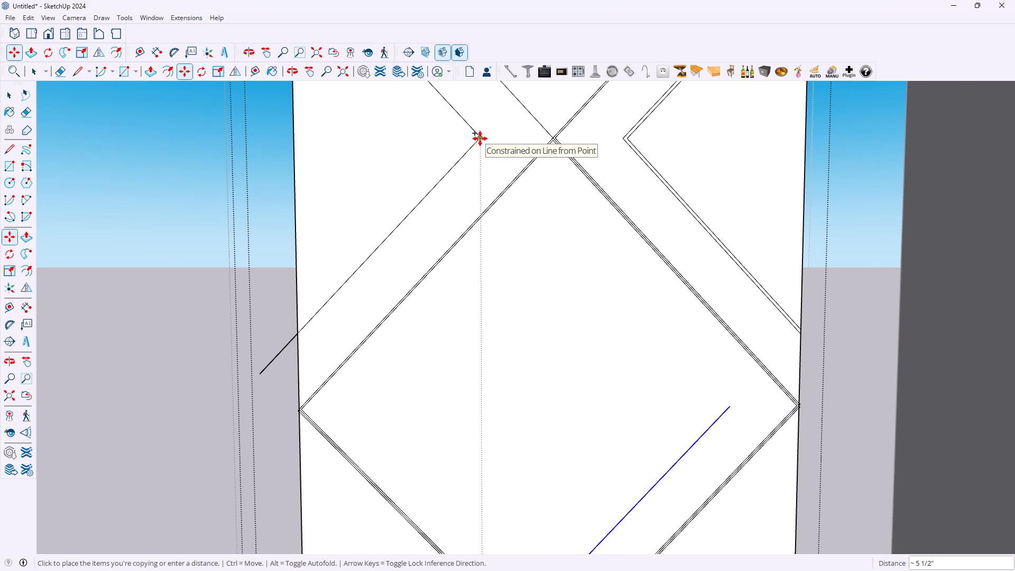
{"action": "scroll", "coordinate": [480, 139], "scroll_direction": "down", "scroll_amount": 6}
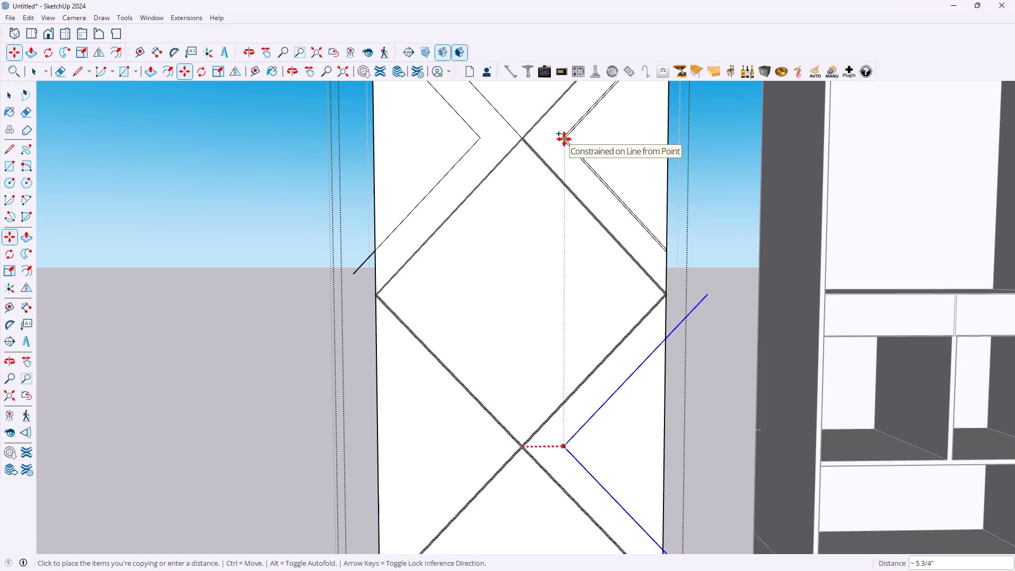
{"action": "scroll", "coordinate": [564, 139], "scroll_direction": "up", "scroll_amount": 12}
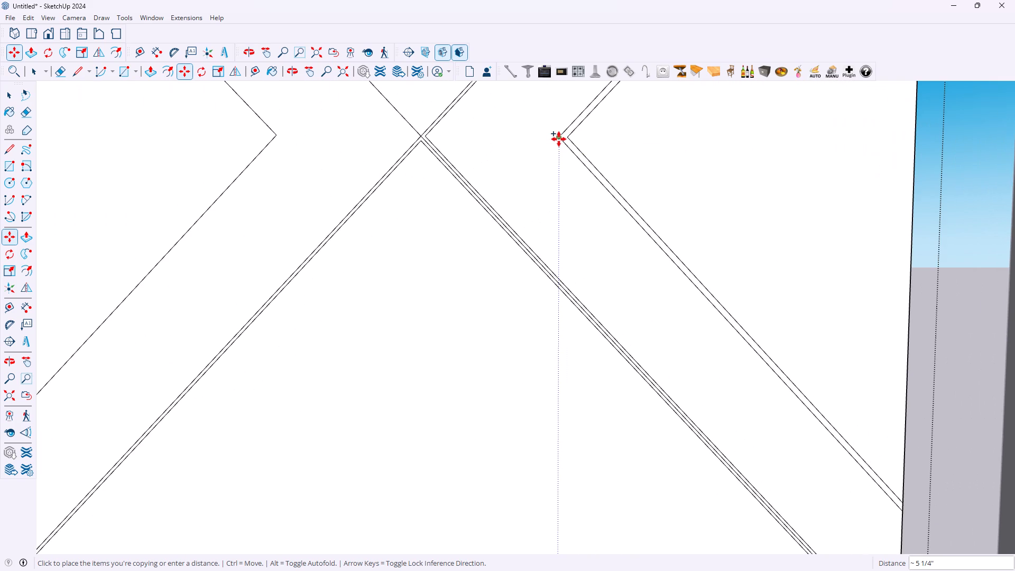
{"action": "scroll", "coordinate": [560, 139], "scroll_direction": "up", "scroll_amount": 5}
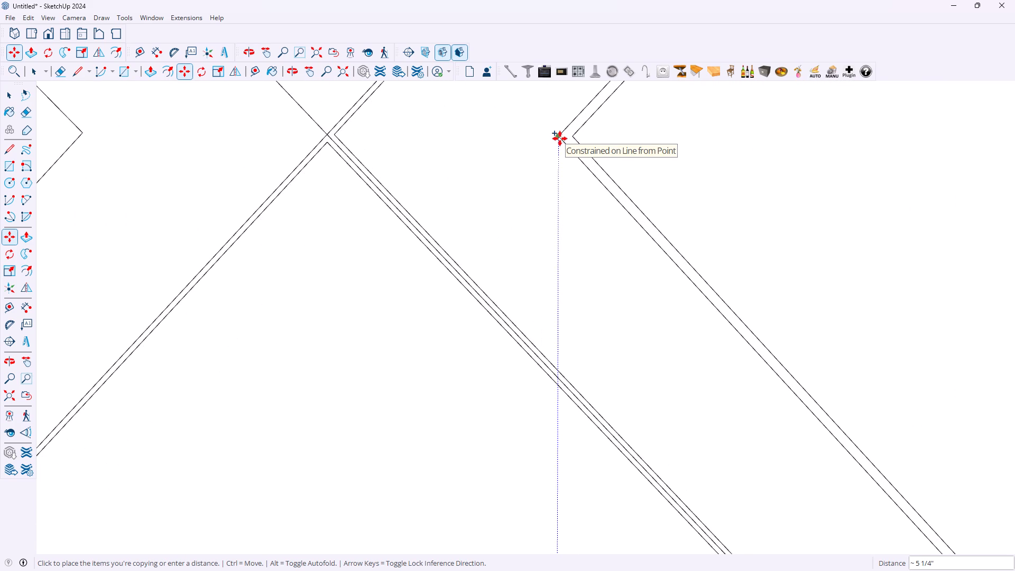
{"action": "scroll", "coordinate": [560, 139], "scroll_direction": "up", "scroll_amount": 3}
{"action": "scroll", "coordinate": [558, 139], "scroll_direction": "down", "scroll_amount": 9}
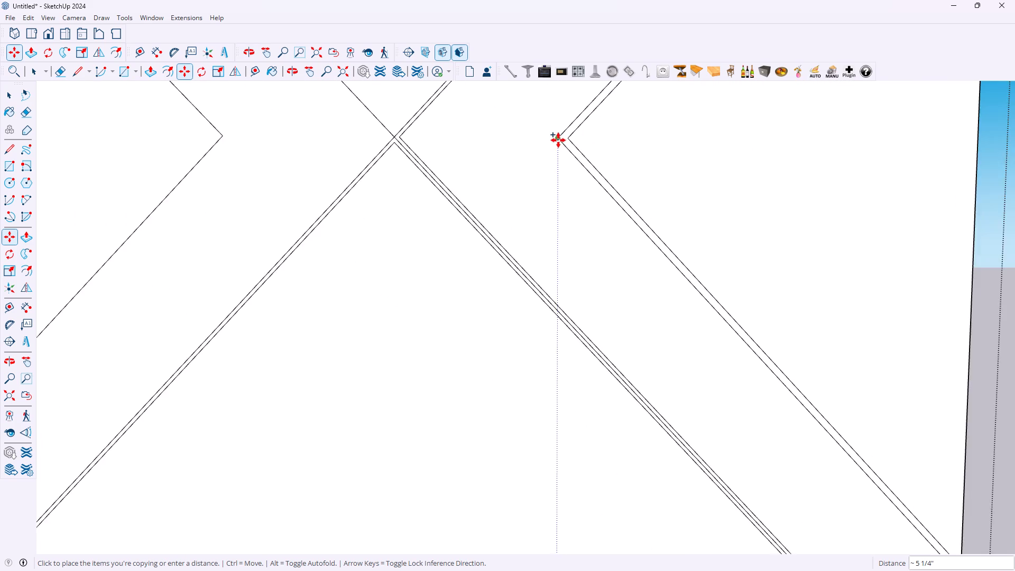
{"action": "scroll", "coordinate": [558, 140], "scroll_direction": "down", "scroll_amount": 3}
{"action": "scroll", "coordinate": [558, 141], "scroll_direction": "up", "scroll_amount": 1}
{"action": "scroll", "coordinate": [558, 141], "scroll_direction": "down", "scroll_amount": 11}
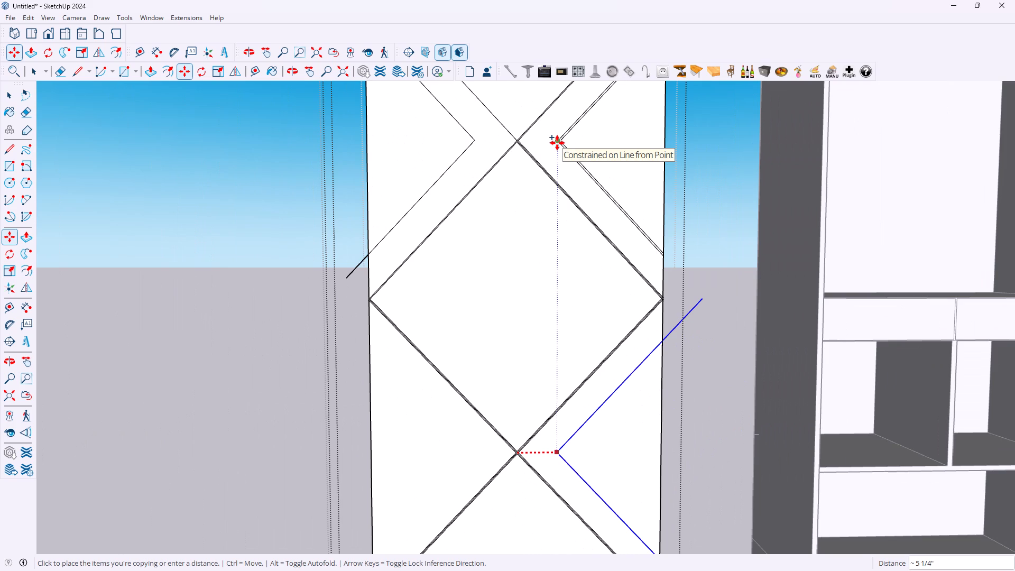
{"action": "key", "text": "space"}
Check the distance from the upper crossing point to the corner of the right-hand chevron with a temporary dimension.
{"action": "scroll", "coordinate": [550, 143], "scroll_direction": "up", "scroll_amount": 9}
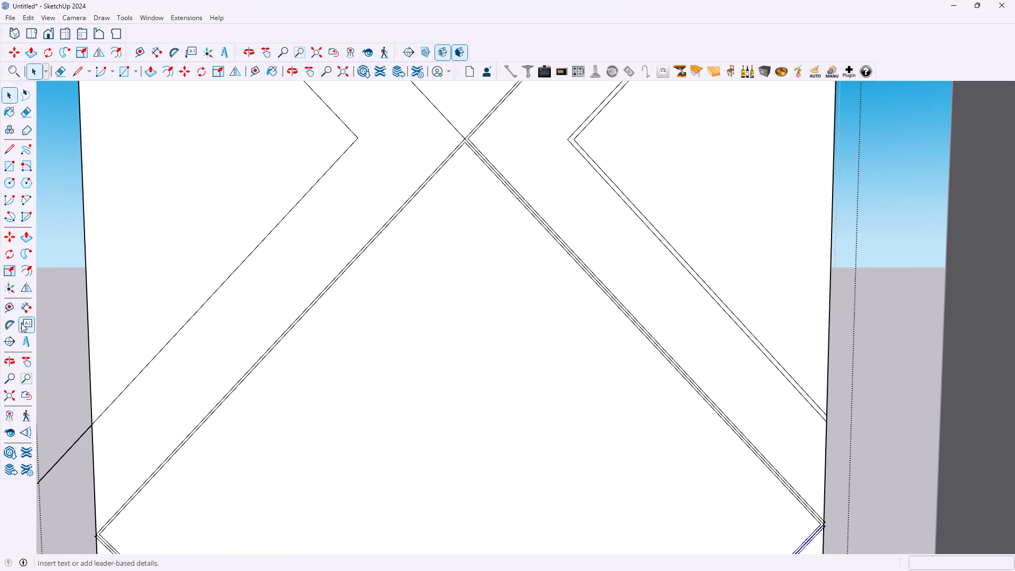
{"action": "left_click", "coordinate": [24, 309]}
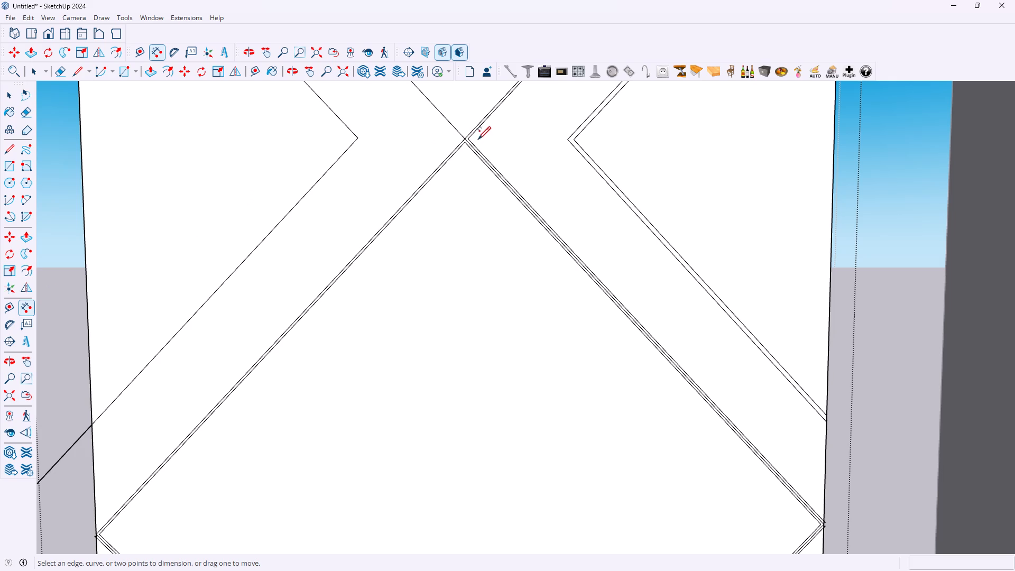
{"action": "scroll", "coordinate": [468, 138], "scroll_direction": "up", "scroll_amount": 10}
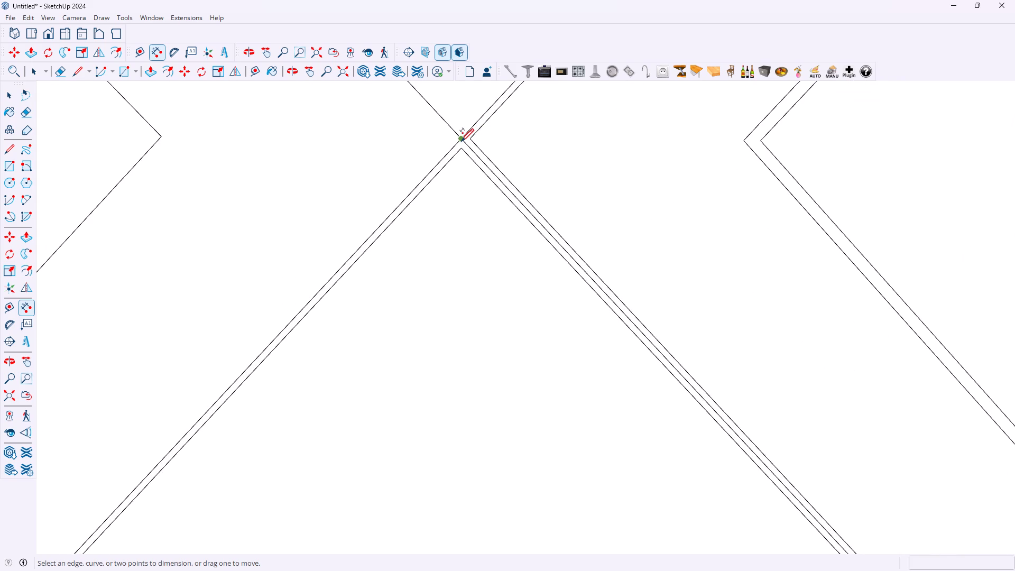
{"action": "left_click", "coordinate": [460, 141]}
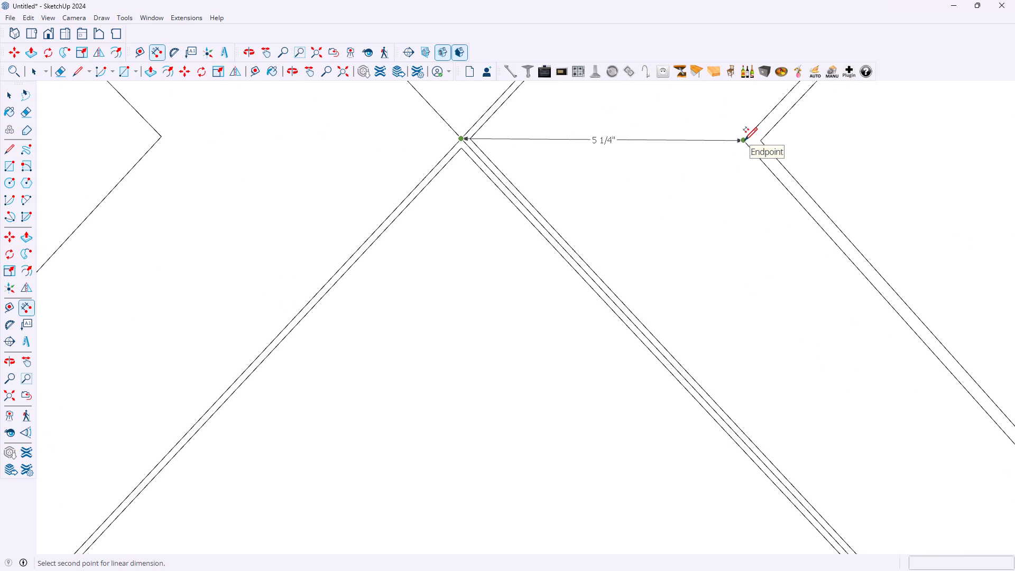
{"action": "scroll", "coordinate": [558, 152], "scroll_direction": "down", "scroll_amount": 13}
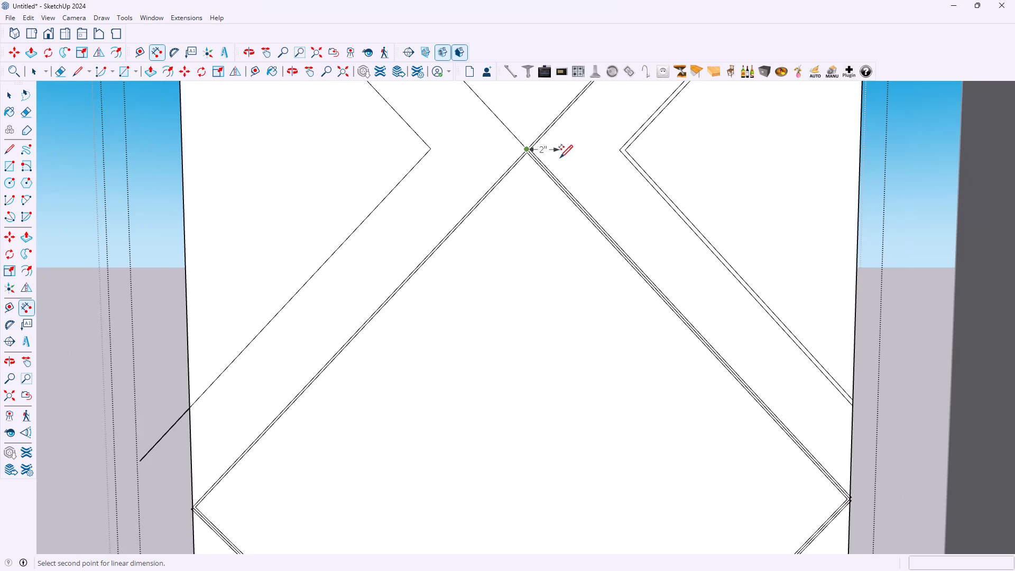
{"action": "scroll", "coordinate": [560, 157], "scroll_direction": "down", "scroll_amount": 14}
{"action": "key", "text": "space"}
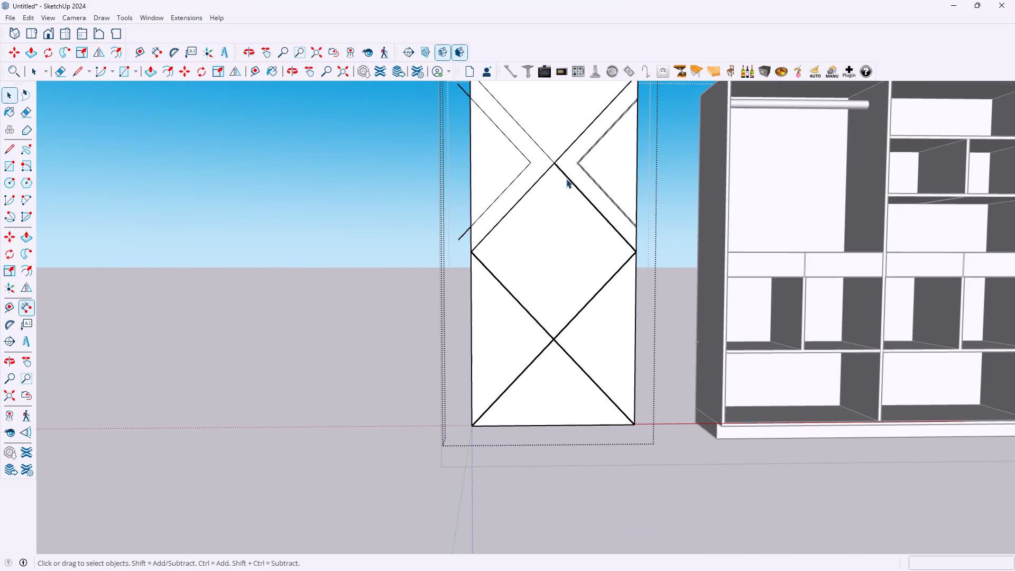
Undo the strip and side chevron work back to the plain crossed diamond lines on the door panel, redoing any diamond lines removed.
{"action": "key", "text": "ctrl+z"}
{"action": "key", "text": "ctrl+z"}
{"action": "key", "text": "ctrl+z"}
{"action": "key", "text": "ctrl+z"}
{"action": "key", "text": "ctrl+z"}
{"action": "key", "text": "ctrl+z"}
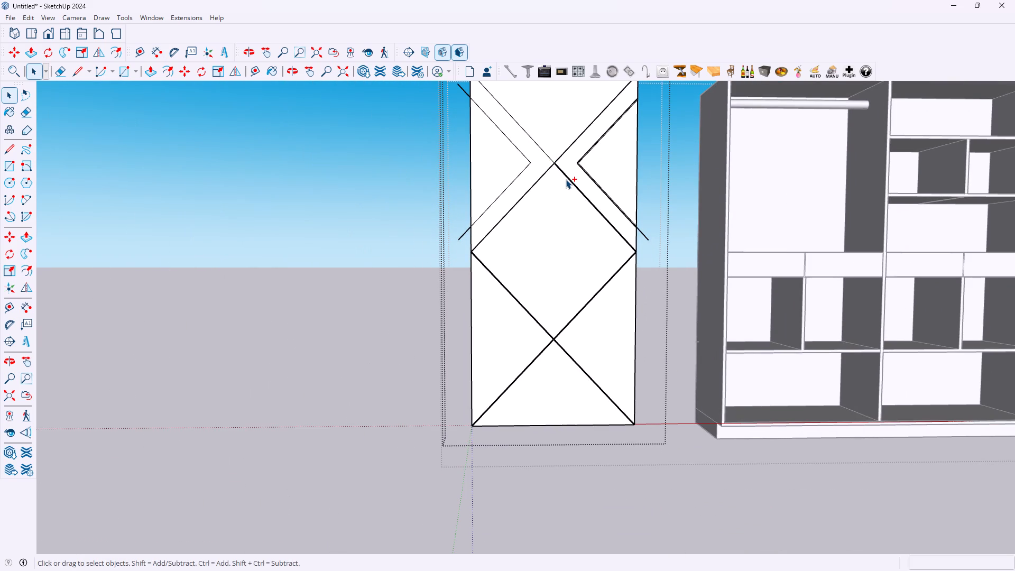
{"action": "key", "text": "ctrl+z"}
{"action": "key", "text": "ctrl+z"}
{"action": "key", "text": "ctrl+z"}
{"action": "key", "text": "ctrl+z"}
{"action": "key", "text": "ctrl+z"}
{"action": "key", "text": "ctrl+z"}
{"action": "key", "text": "ctrl+z"}
{"action": "key", "text": "ctrl+z"}
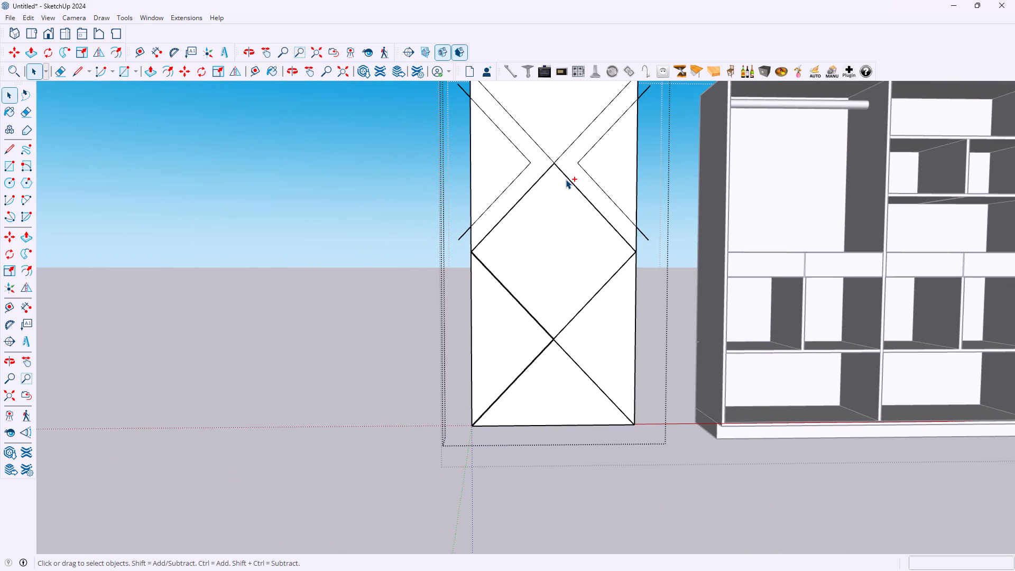
{"action": "key", "text": "ctrl+z"}
{"action": "key", "text": "ctrl+z"}
{"action": "key", "text": "ctrl+z"}
{"action": "key", "text": "ctrl+z"}
{"action": "key", "text": "ctrl+z"}
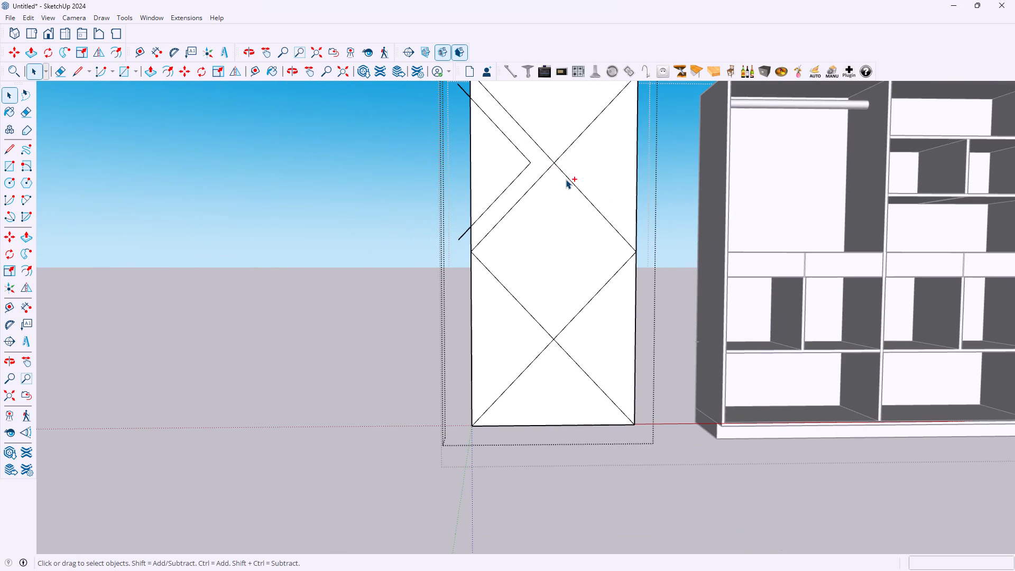
{"action": "key", "text": "ctrl+z"}
{"action": "key", "text": "ctrl+z"}
{"action": "key", "text": "ctrl+z"}
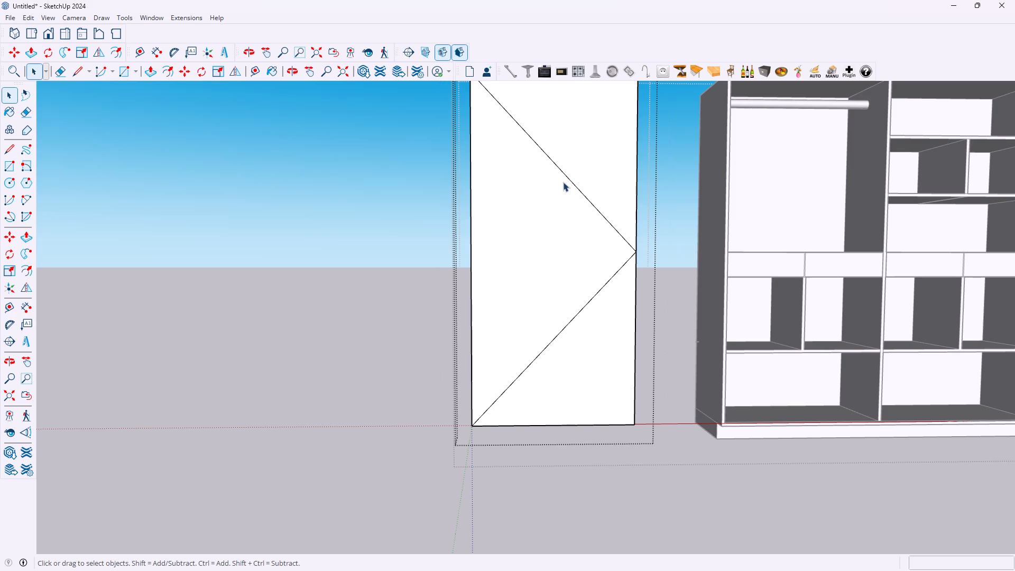
{"action": "key", "text": "ctrl+y"}
{"action": "key", "text": "ctrl+y"}
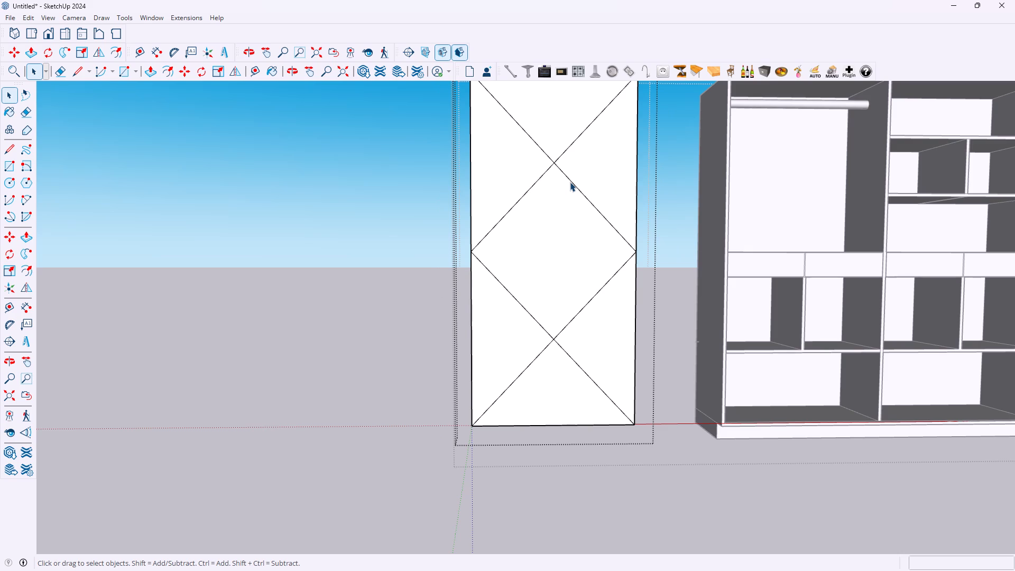
Offset the upper diagonal from the panel's top-left corner to its right edge by 5 mm towards its upper side.
{"action": "scroll", "coordinate": [543, 253], "scroll_direction": "down", "scroll_amount": 5}
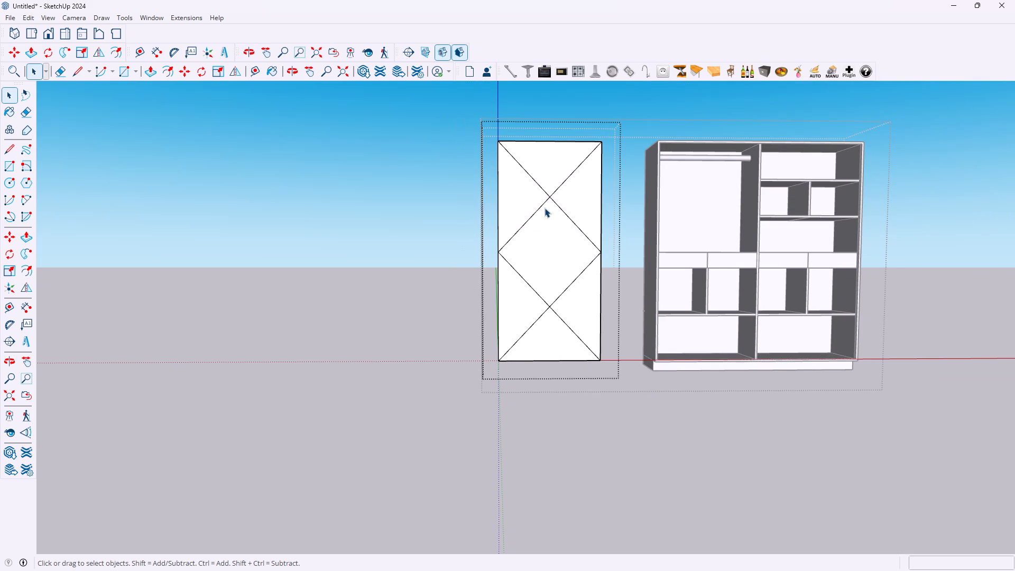
{"action": "scroll", "coordinate": [538, 191], "scroll_direction": "up", "scroll_amount": 3}
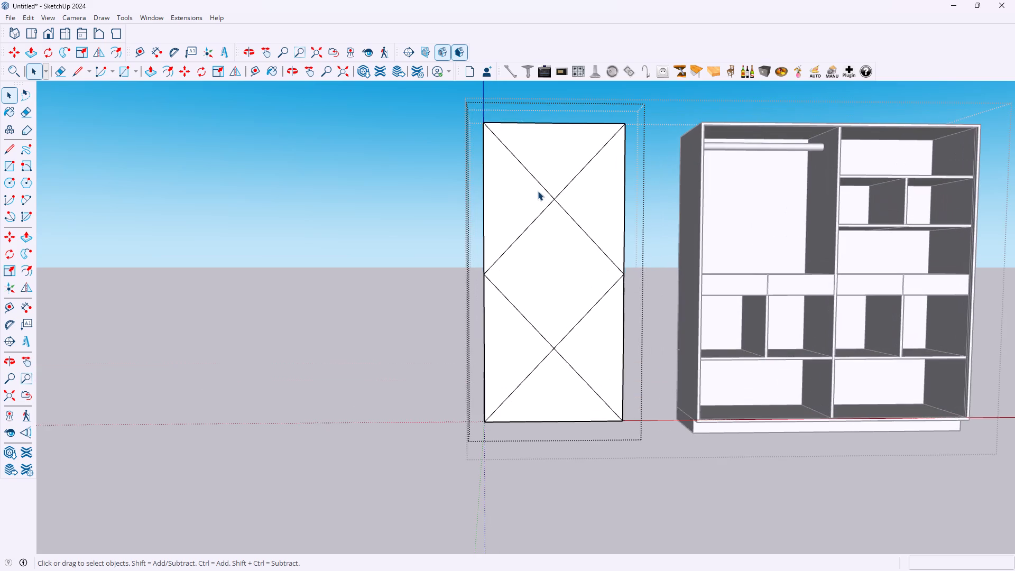
{"action": "scroll", "coordinate": [538, 191], "scroll_direction": "up", "scroll_amount": 3}
{"action": "scroll", "coordinate": [502, 137], "scroll_direction": "up", "scroll_amount": 3}
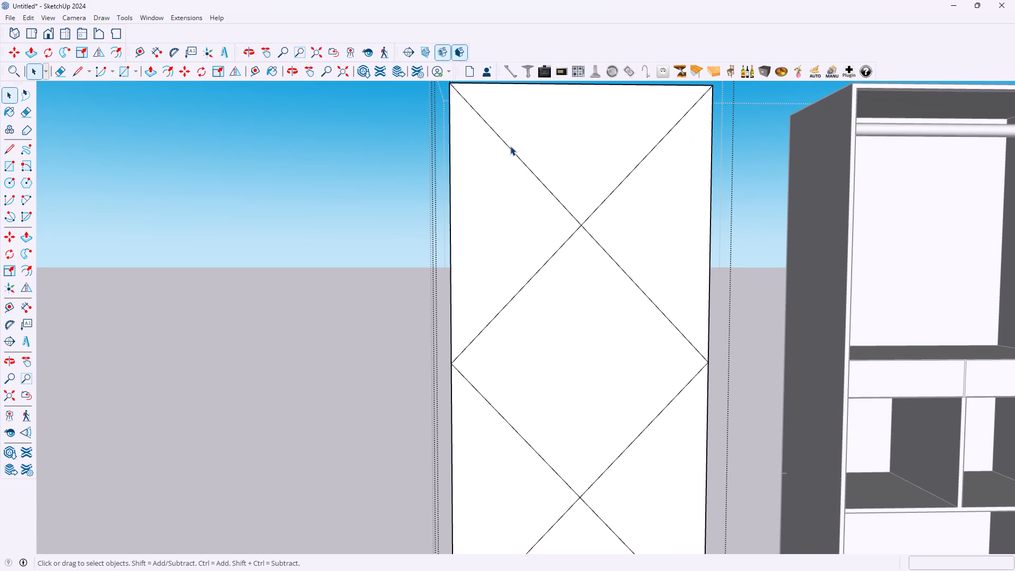
{"action": "left_click", "coordinate": [508, 148]}
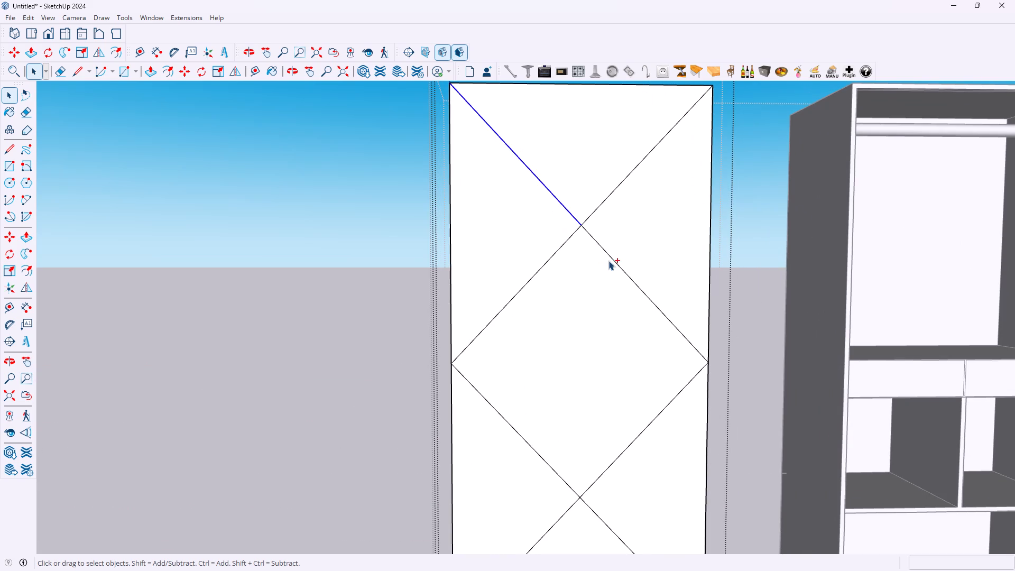
{"action": "left_click", "coordinate": [612, 257], "text": "ctrl"}
{"action": "key", "text": "f"}
{"action": "left_click", "coordinate": [571, 216]}
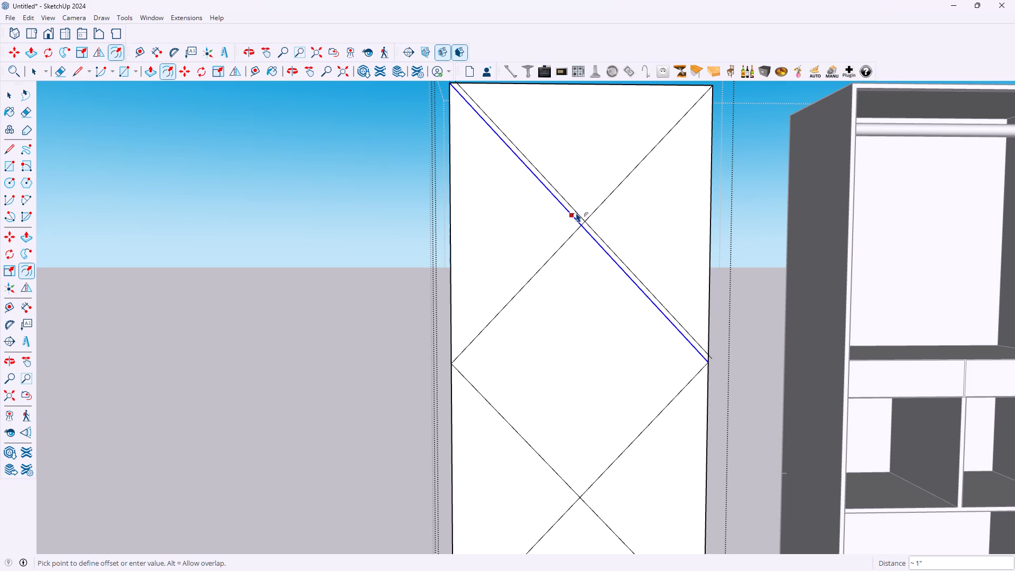
{"action": "key", "text": "5"}
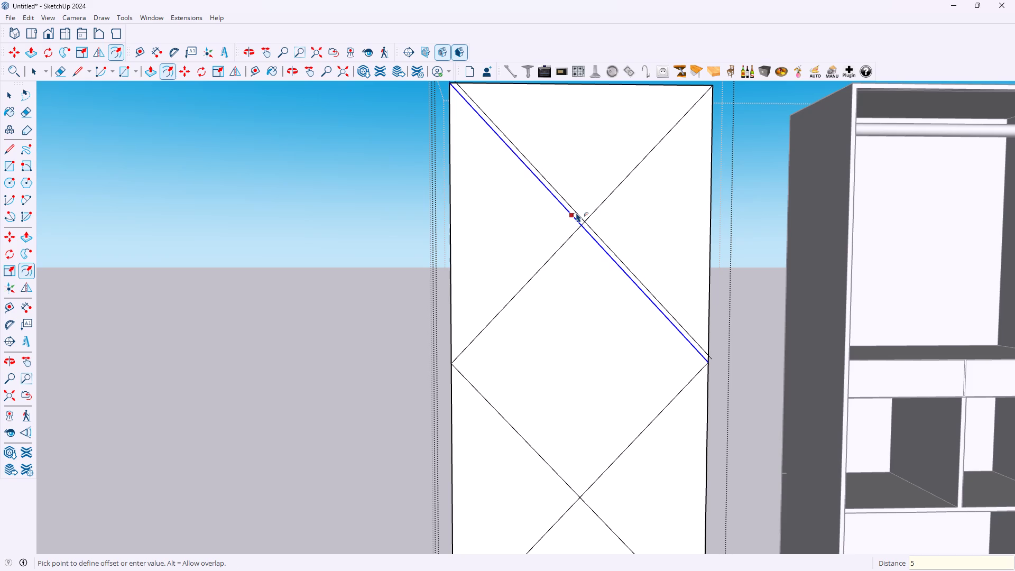
{"action": "type", "text": "mm"}
{"action": "key", "text": "Return"}
Offset the same upper diagonal by 5 mm towards its lower side, from the panel's top-left corner to the right edge.
{"action": "scroll", "coordinate": [578, 213], "scroll_direction": "up", "scroll_amount": 3}
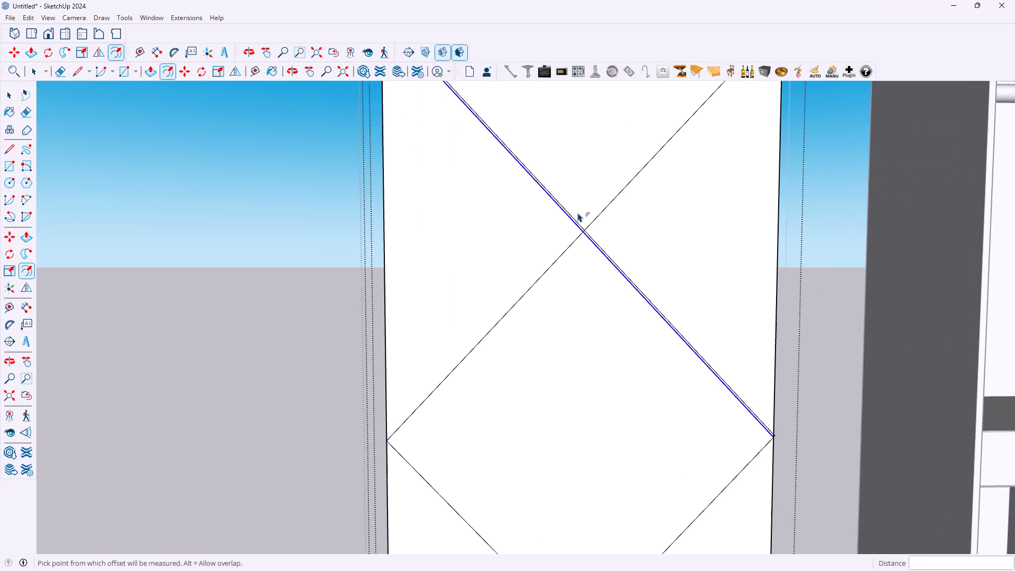
{"action": "scroll", "coordinate": [578, 213], "scroll_direction": "up", "scroll_amount": 15}
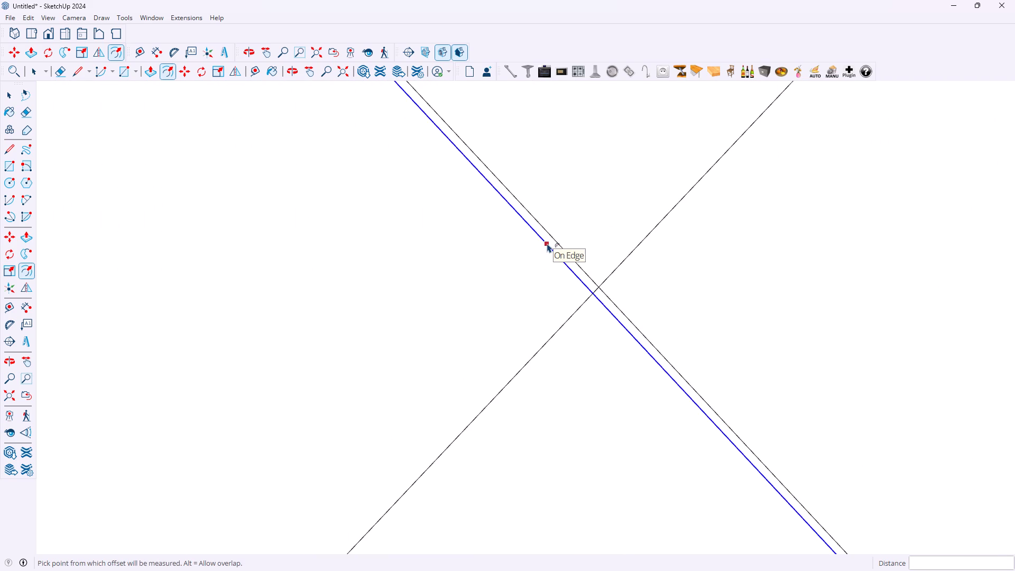
{"action": "scroll", "coordinate": [546, 243], "scroll_direction": "down", "scroll_amount": 17}
{"action": "scroll", "coordinate": [549, 241], "scroll_direction": "up", "scroll_amount": 5}
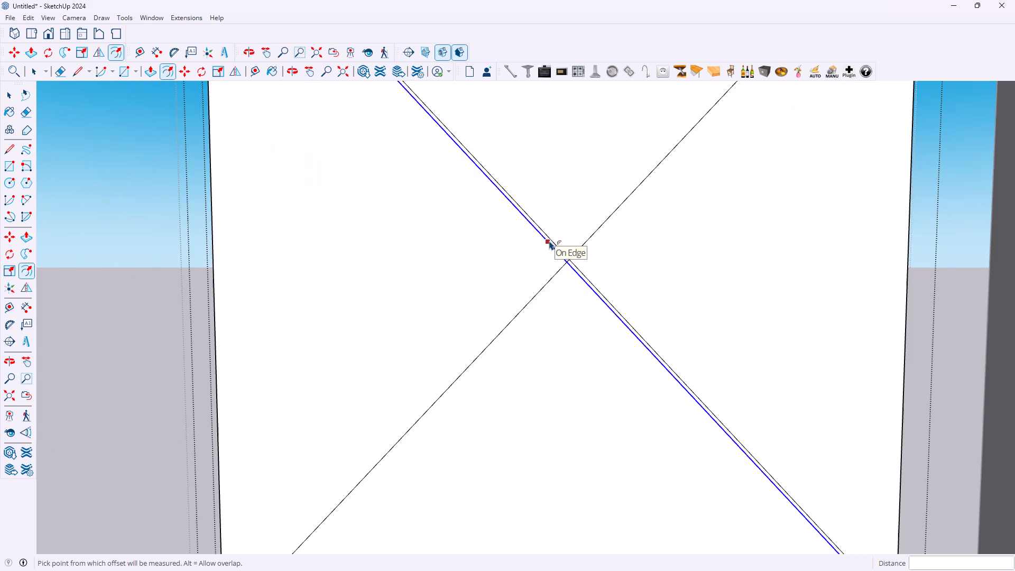
{"action": "scroll", "coordinate": [549, 241], "scroll_direction": "up", "scroll_amount": 2}
{"action": "scroll", "coordinate": [549, 241], "scroll_direction": "down", "scroll_amount": 14}
{"action": "scroll", "coordinate": [440, 140], "scroll_direction": "up", "scroll_amount": 6}
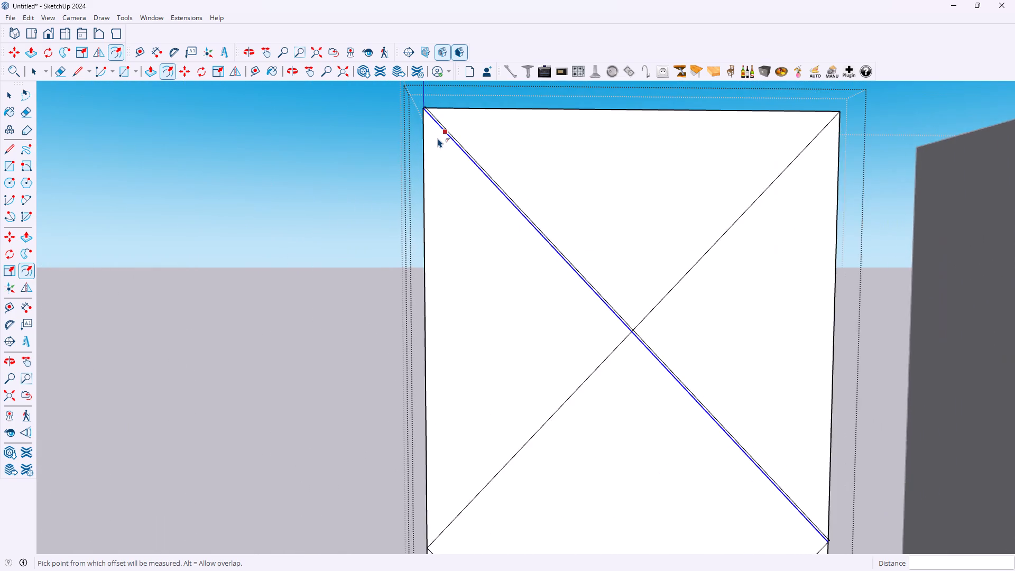
{"action": "scroll", "coordinate": [438, 138], "scroll_direction": "up", "scroll_amount": 7}
{"action": "left_click", "coordinate": [432, 136]}
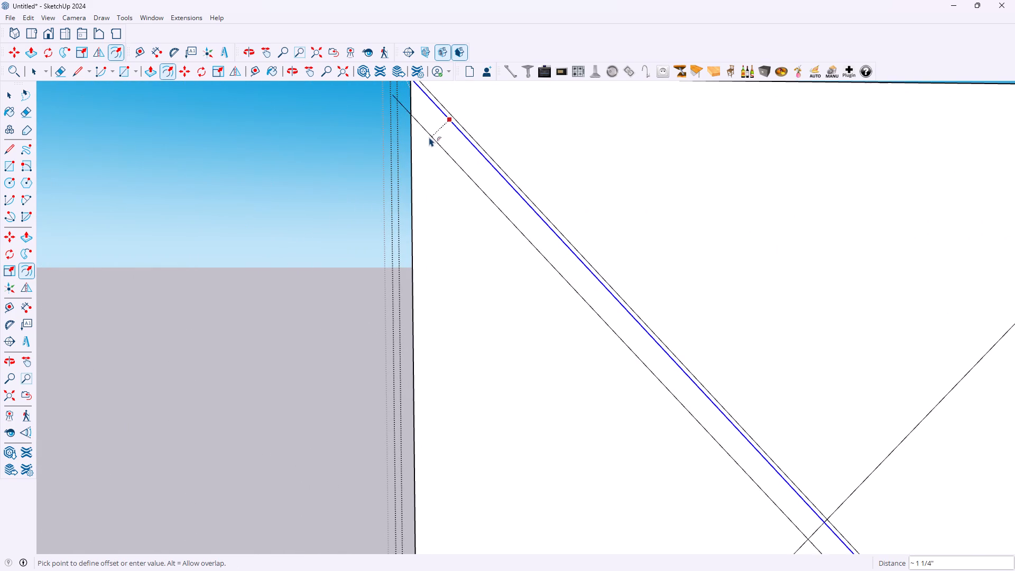
{"action": "type", "text": "5mm"}
{"action": "key", "text": "Return"}
{"action": "scroll", "coordinate": [477, 137], "scroll_direction": "down", "scroll_amount": 13}
{"action": "key", "text": "space"}
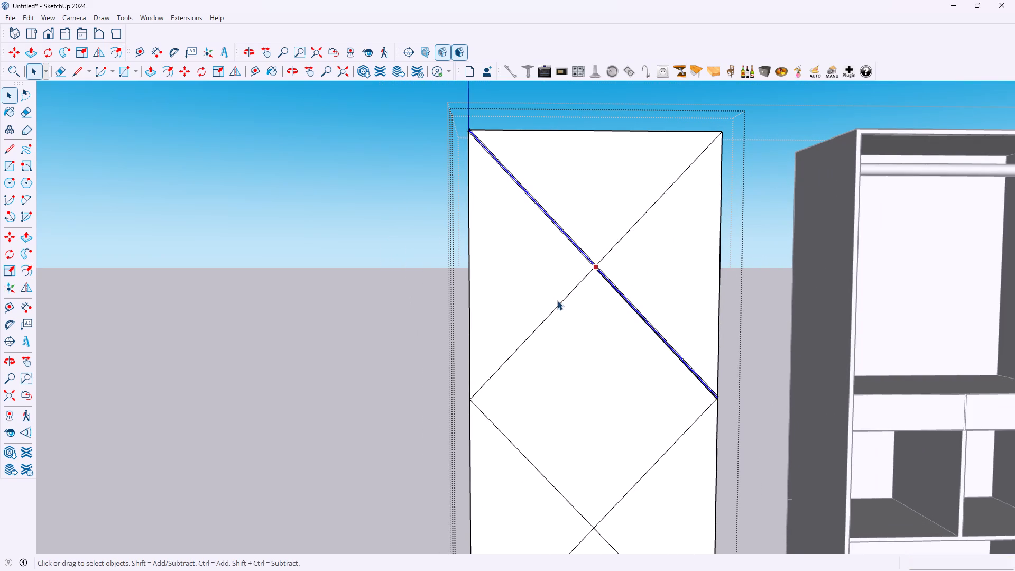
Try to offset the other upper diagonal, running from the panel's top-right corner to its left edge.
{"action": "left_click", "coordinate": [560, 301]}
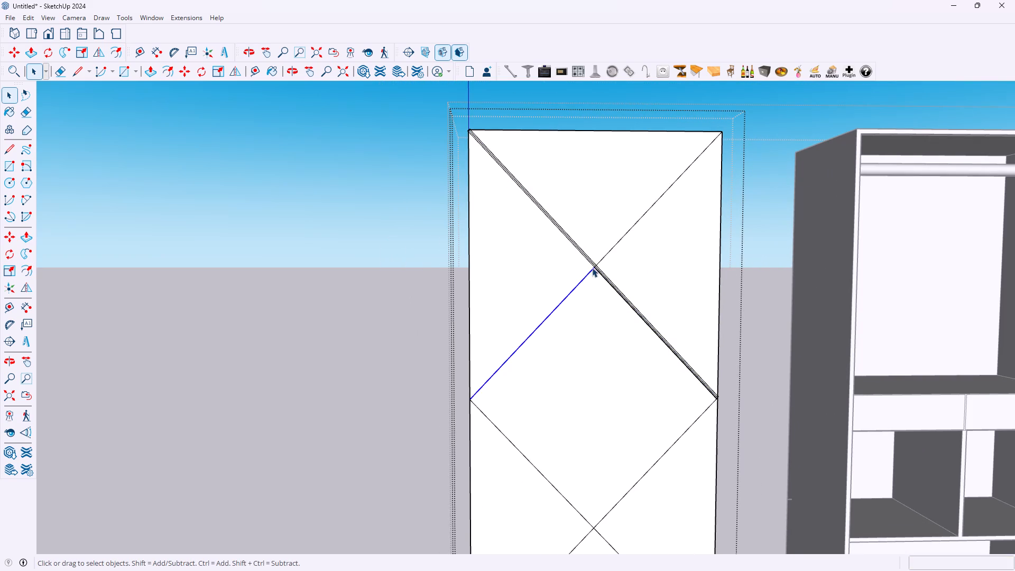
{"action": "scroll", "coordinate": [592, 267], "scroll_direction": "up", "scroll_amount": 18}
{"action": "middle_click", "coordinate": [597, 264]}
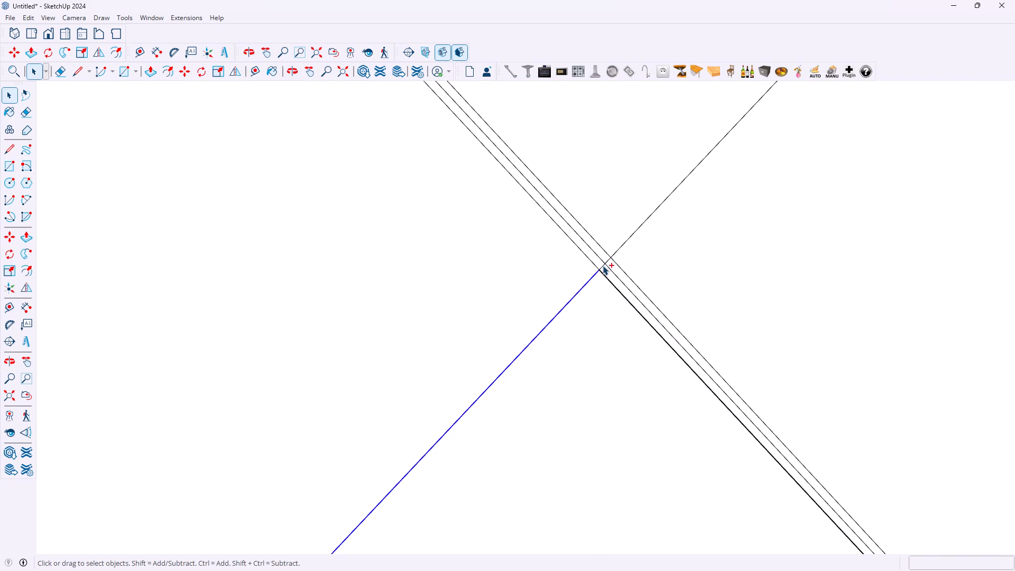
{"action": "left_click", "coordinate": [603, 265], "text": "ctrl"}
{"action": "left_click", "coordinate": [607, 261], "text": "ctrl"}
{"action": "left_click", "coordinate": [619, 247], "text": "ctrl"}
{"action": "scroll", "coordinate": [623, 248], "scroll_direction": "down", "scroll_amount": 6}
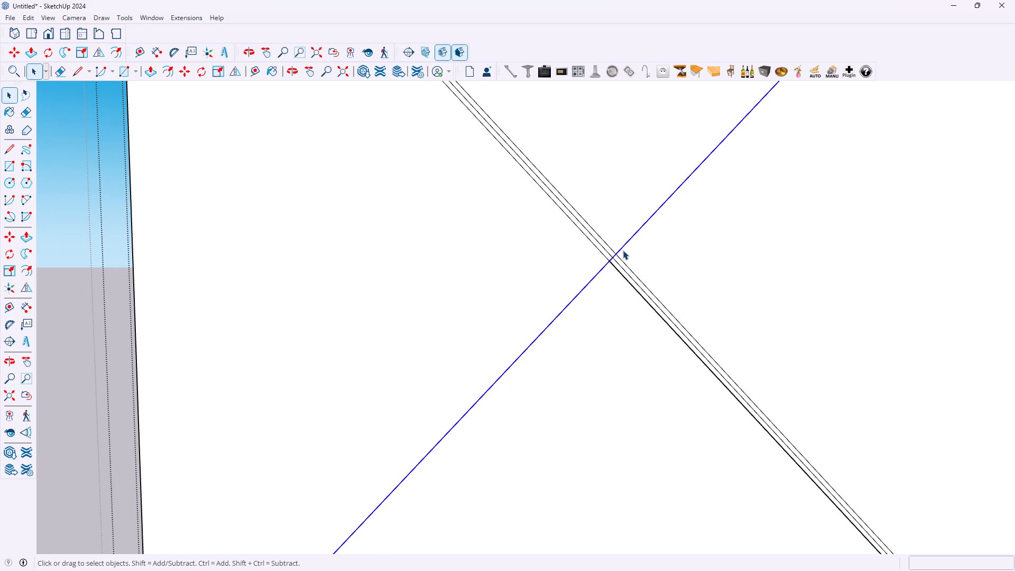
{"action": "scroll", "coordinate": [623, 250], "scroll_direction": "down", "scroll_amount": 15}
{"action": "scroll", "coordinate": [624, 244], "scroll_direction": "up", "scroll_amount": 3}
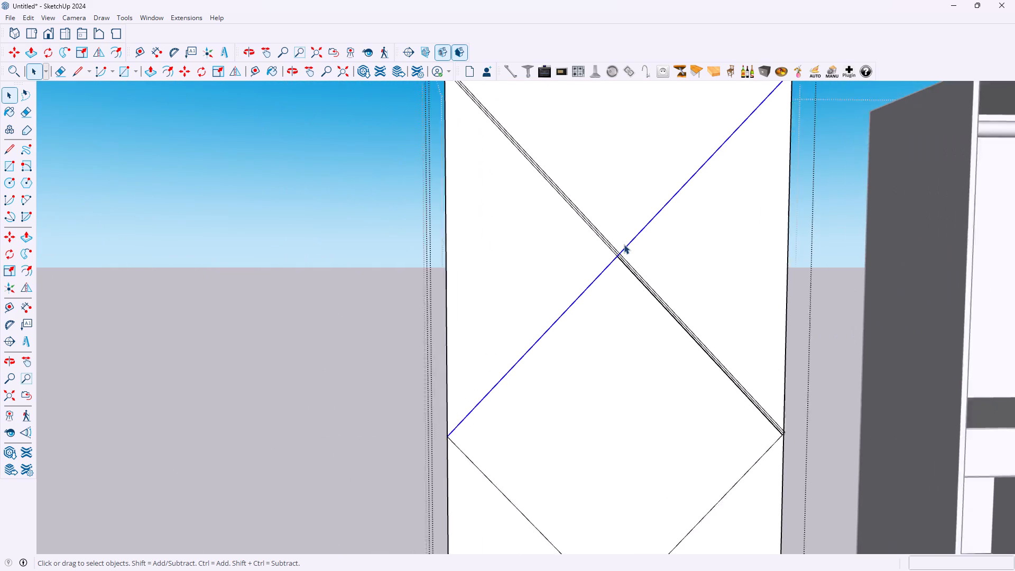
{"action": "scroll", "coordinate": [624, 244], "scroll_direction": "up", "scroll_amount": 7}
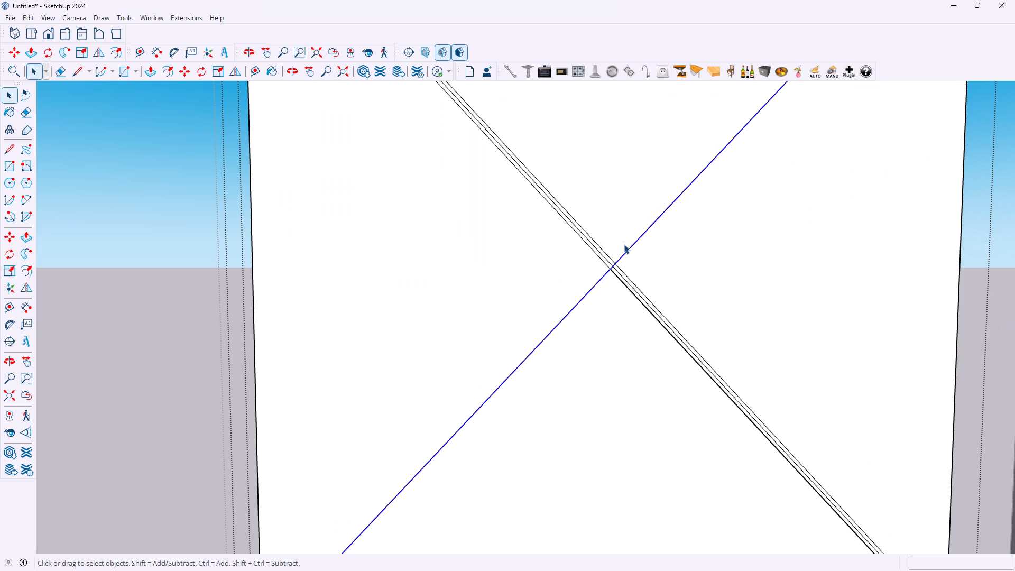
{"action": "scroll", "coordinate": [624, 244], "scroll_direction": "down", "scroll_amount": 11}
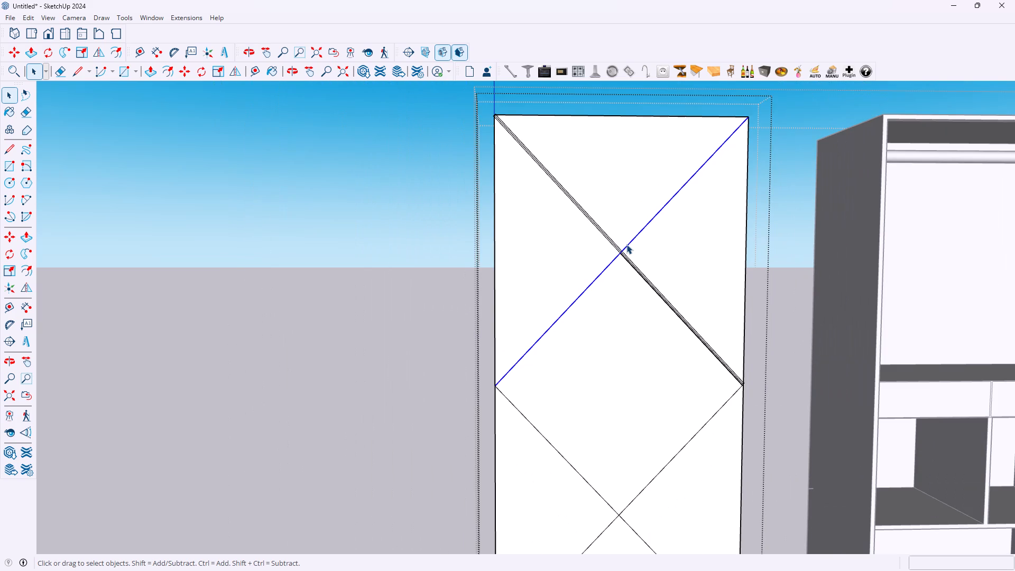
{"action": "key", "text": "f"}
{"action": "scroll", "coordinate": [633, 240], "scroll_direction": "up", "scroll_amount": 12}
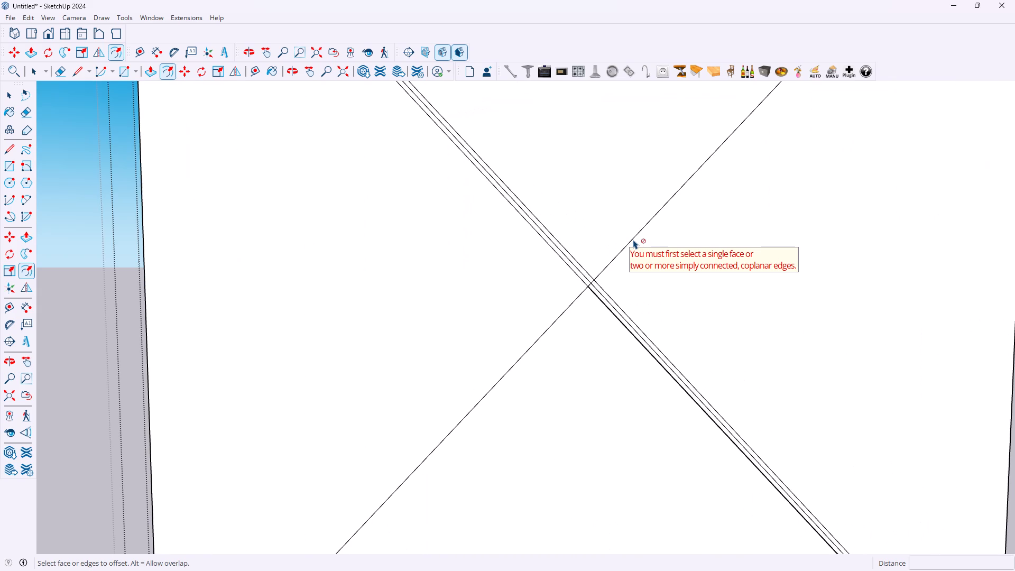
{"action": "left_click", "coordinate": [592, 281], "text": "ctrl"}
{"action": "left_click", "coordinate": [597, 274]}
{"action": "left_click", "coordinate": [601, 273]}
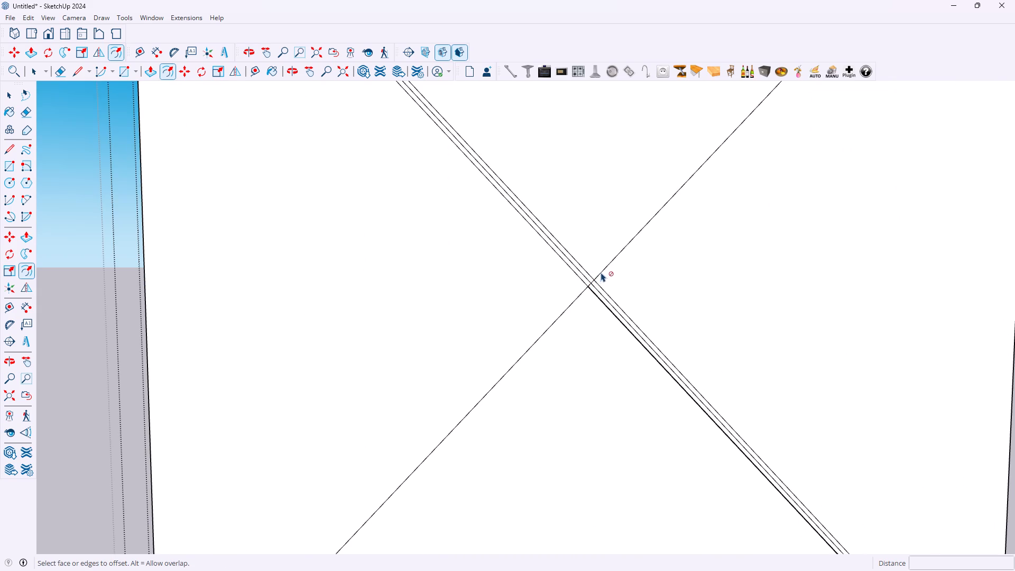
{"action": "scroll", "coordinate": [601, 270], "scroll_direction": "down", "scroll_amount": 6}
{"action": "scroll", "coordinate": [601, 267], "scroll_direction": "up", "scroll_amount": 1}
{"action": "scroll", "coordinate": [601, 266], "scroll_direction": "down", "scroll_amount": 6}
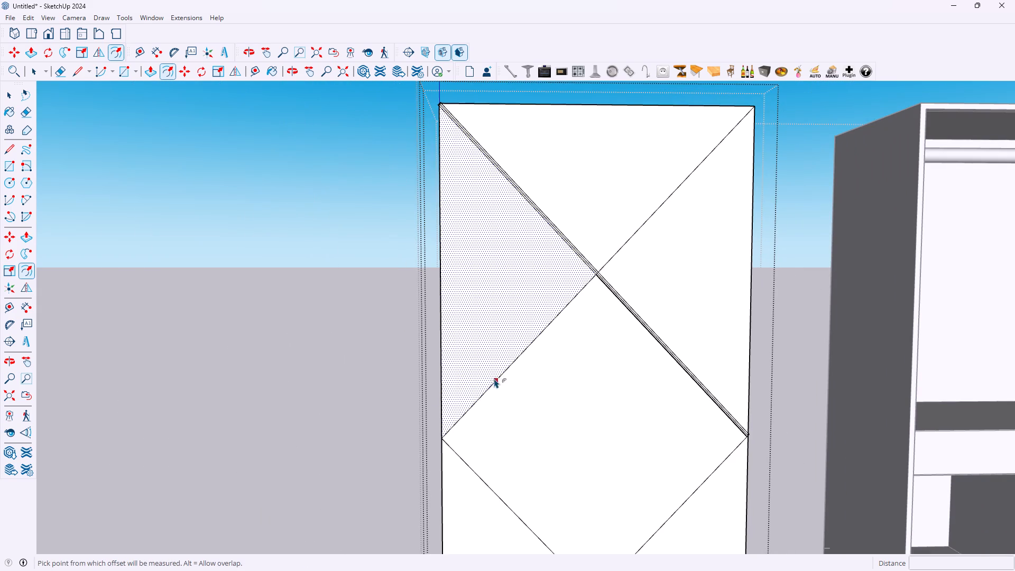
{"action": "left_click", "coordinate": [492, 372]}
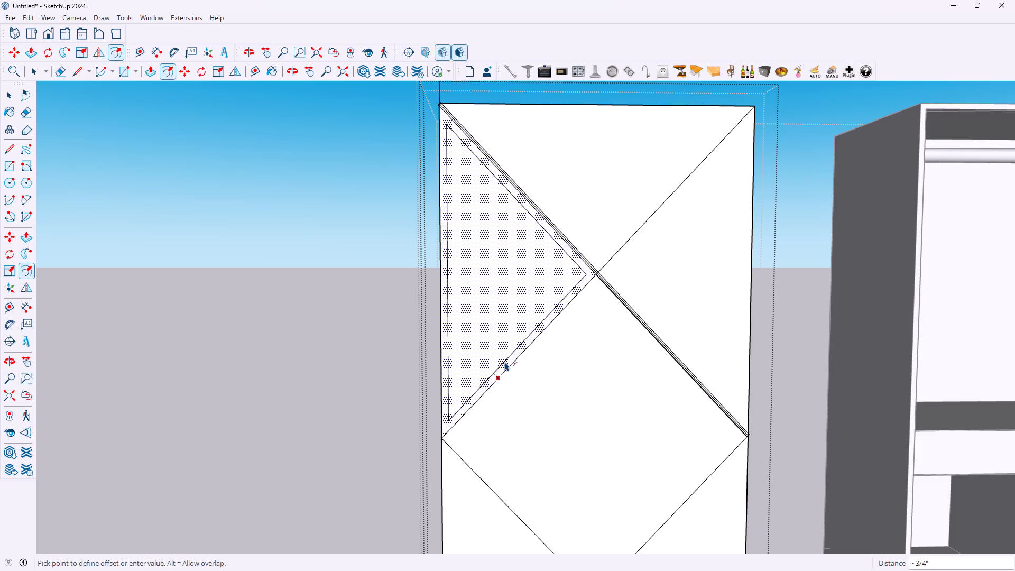
Undo both 5 mm offsets of the upper diagonal, back to the plain crossed diamond lines.
{"action": "key", "text": "ctrl+z"}
{"action": "key", "text": "ctrl+z"}
{"action": "key", "text": "ctrl+z"}
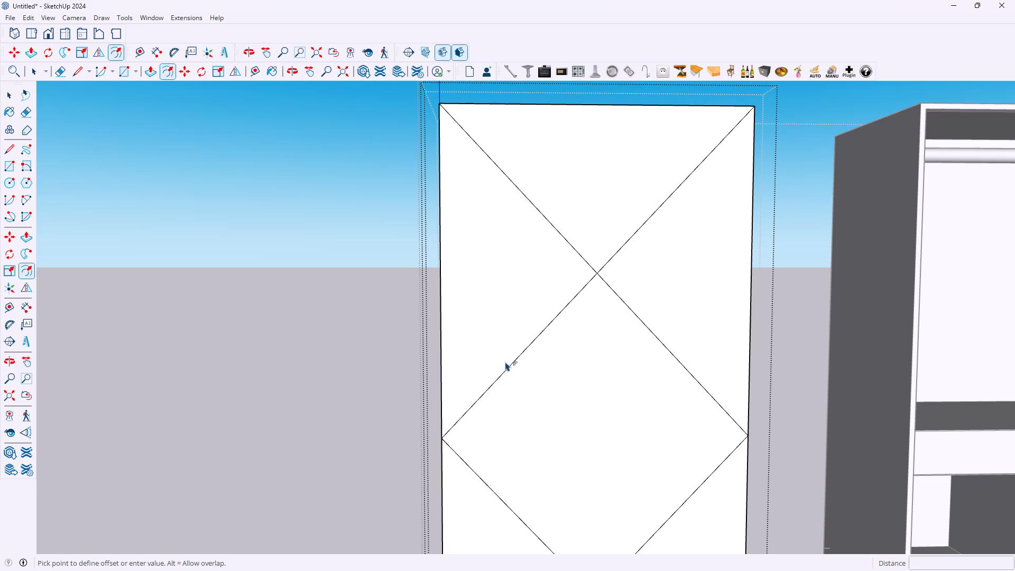
Offset the outline of the upper-left triangular face inwards by 6 mm.
{"action": "left_click", "coordinate": [516, 358]}
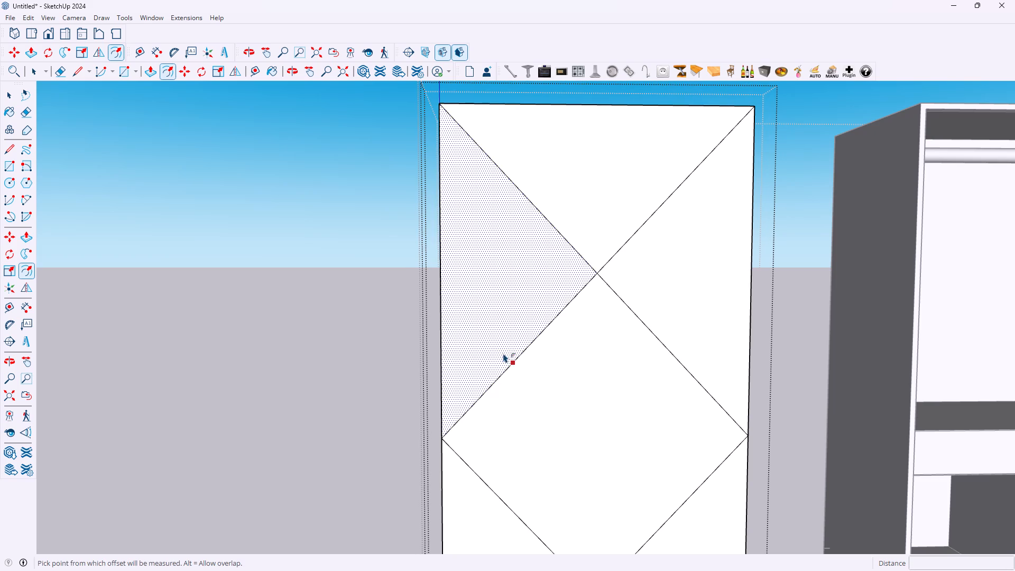
{"action": "left_click", "coordinate": [496, 347]}
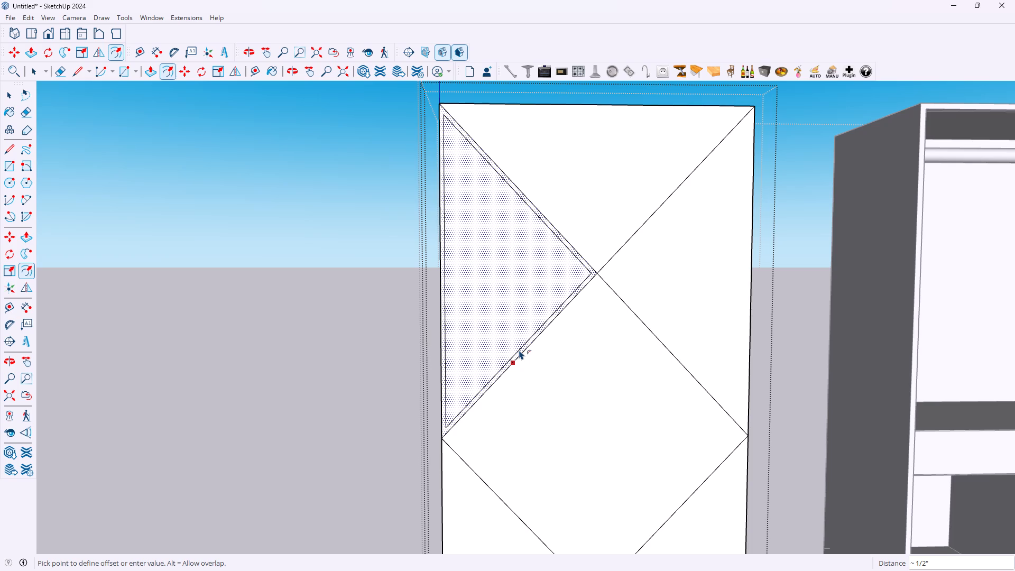
{"action": "key", "text": "8"}
{"action": "key", "text": "BackSpace"}
{"action": "key", "text": "BackSpace"}
{"action": "key", "text": "6"}
{"action": "type", "text": "mm"}
{"action": "key", "text": "Return"}
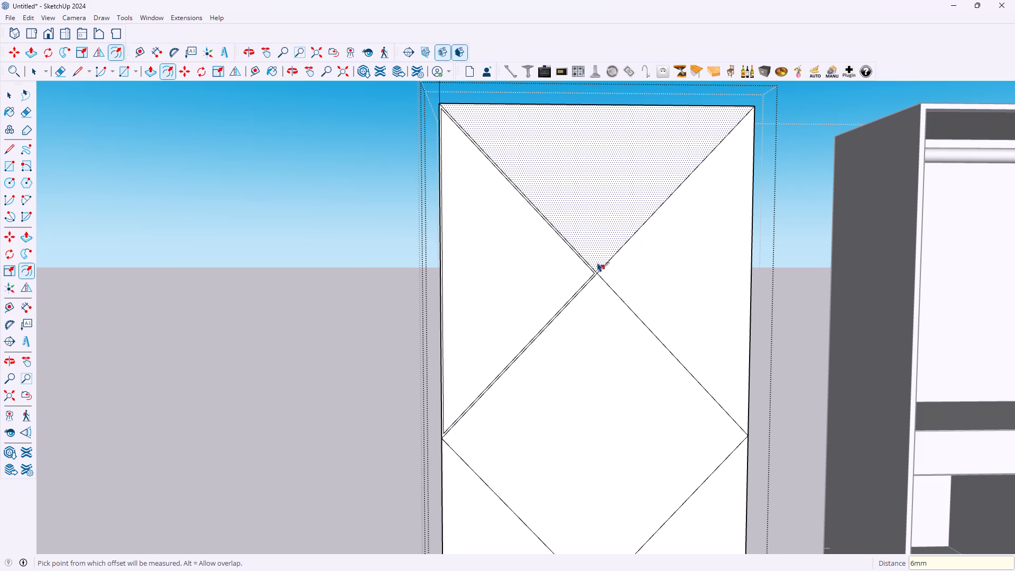
Offset the outlines of the panel's top triangle and upper-right triangle inwards by 6 mm each.
{"action": "left_click", "coordinate": [600, 263]}
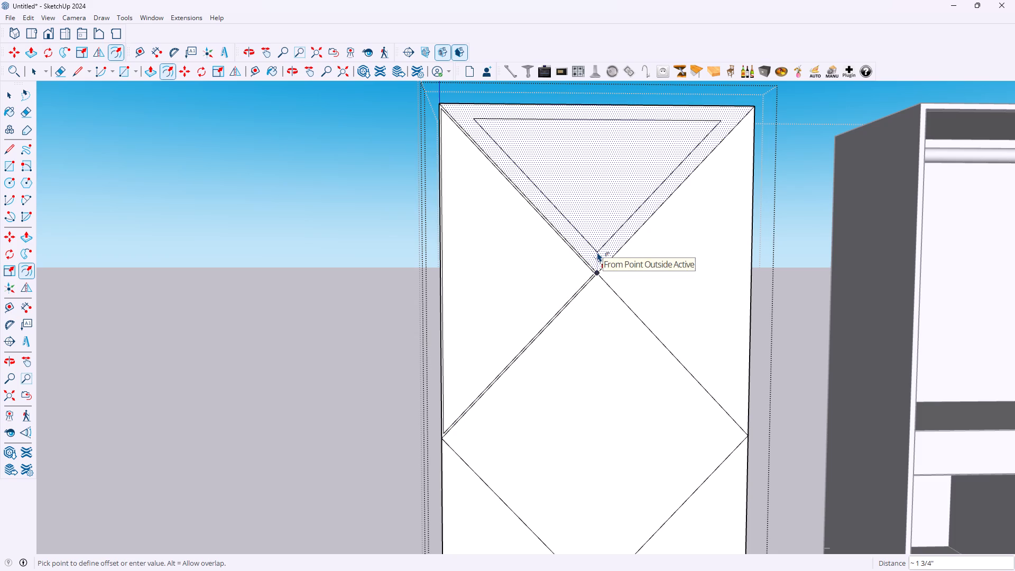
{"action": "type", "text": "6mm"}
{"action": "key", "text": "Return"}
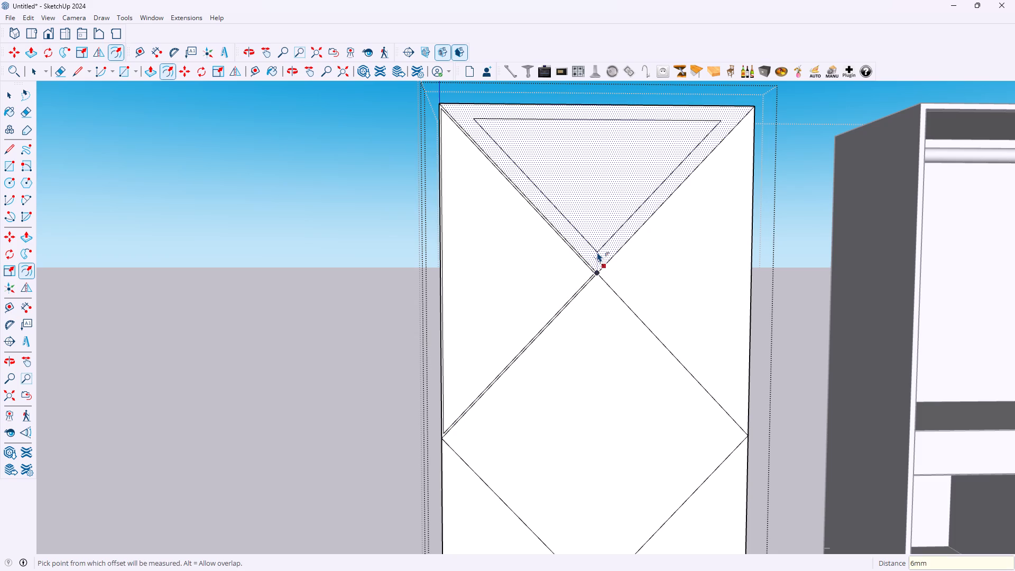
{"action": "left_click", "coordinate": [626, 290]}
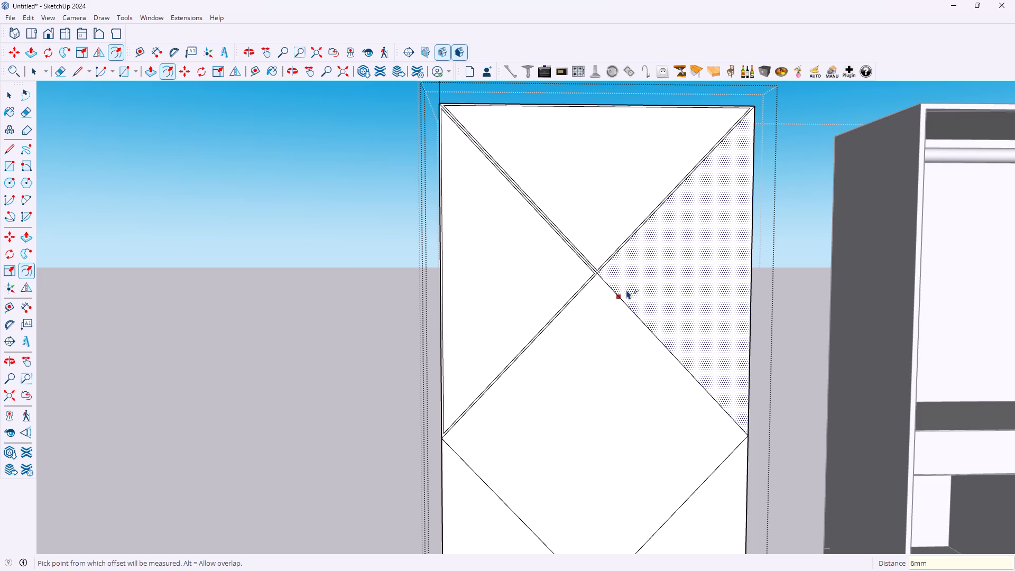
{"action": "type", "text": "6,"}
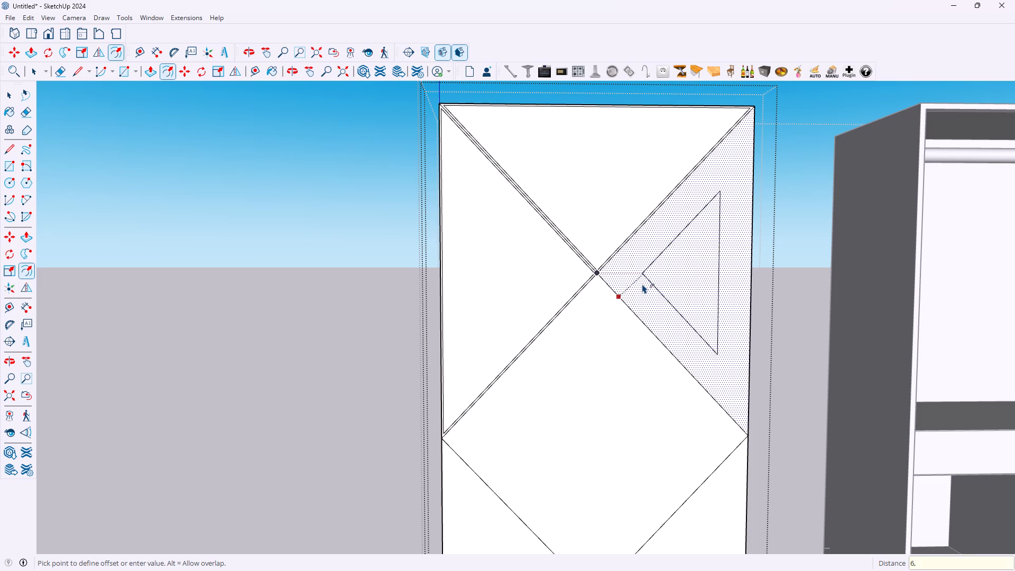
{"action": "key", "text": "BackSpace"}
{"action": "type", "text": "mm"}
{"action": "key", "text": "Return"}
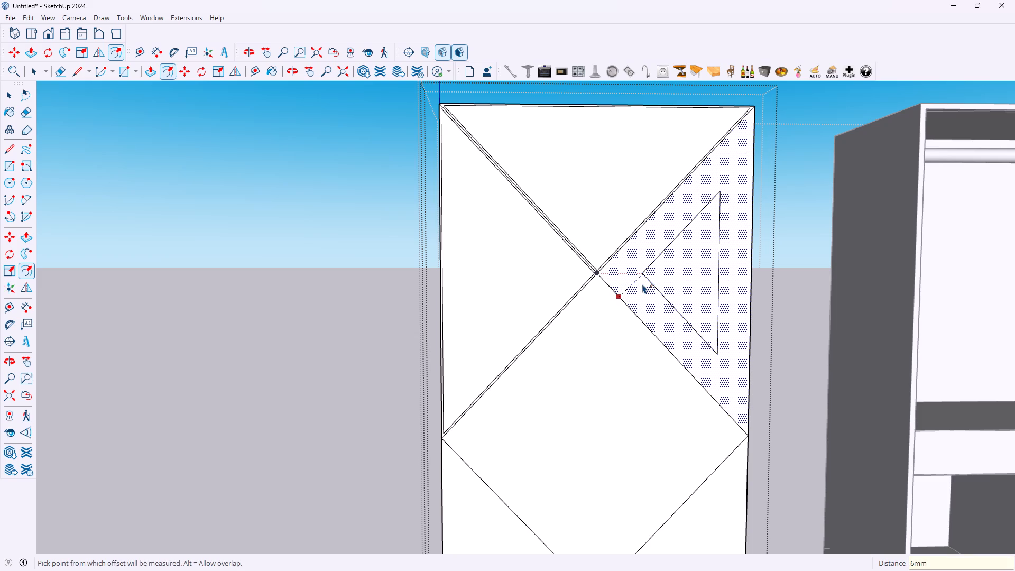
Offset the outlines of the central diamond and the lower-left triangle inwards by 6 mm each.
{"action": "left_click", "coordinate": [603, 369]}
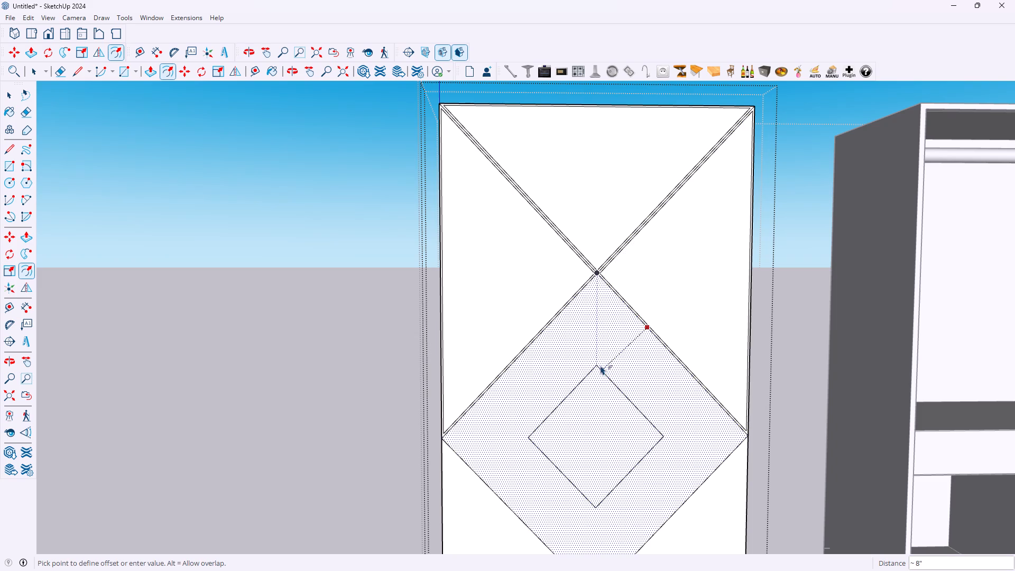
{"action": "type", "text": "6mm"}
{"action": "key", "text": "Return"}
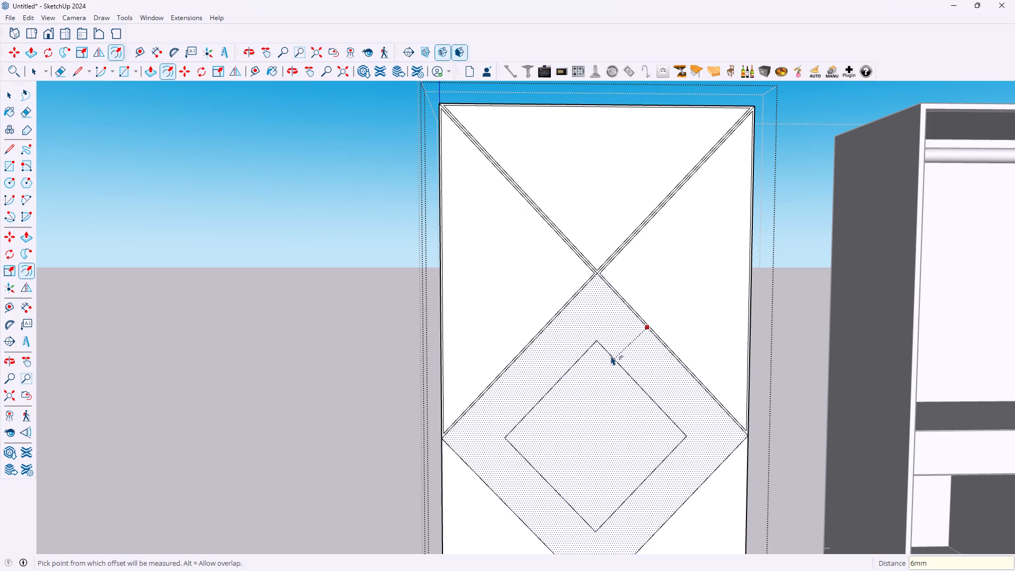
{"action": "scroll", "coordinate": [611, 356], "scroll_direction": "down", "scroll_amount": 6}
{"action": "scroll", "coordinate": [586, 394], "scroll_direction": "down", "scroll_amount": 3}
{"action": "scroll", "coordinate": [562, 464], "scroll_direction": "up", "scroll_amount": 5}
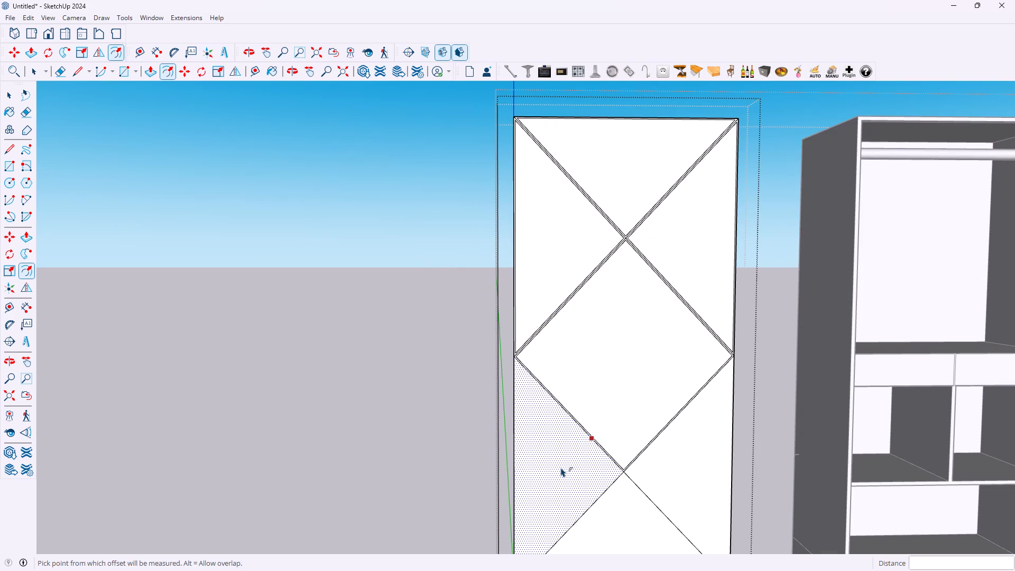
{"action": "left_click", "coordinate": [548, 467]}
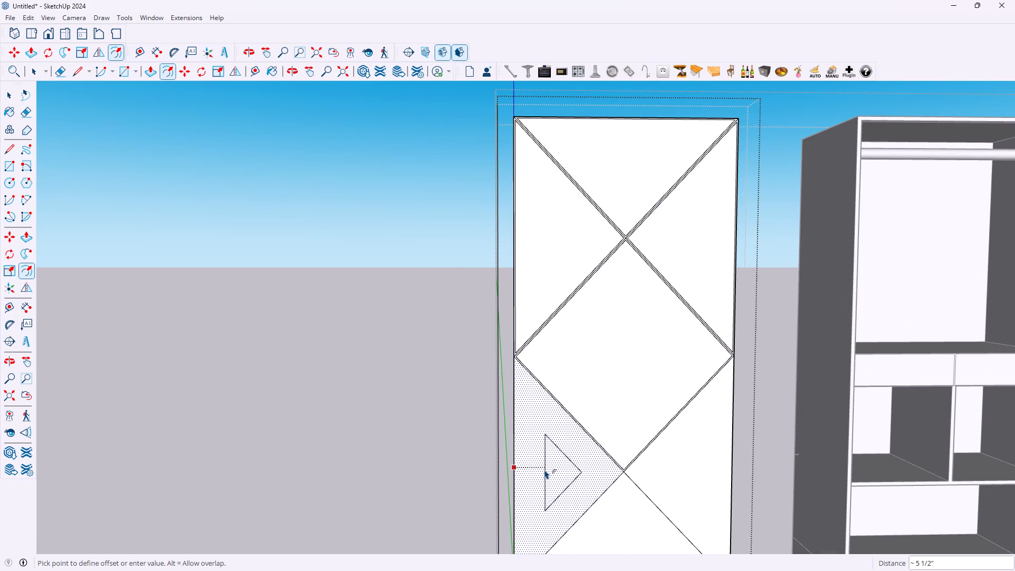
{"action": "type", "text": "6mm"}
{"action": "key", "text": "Return"}
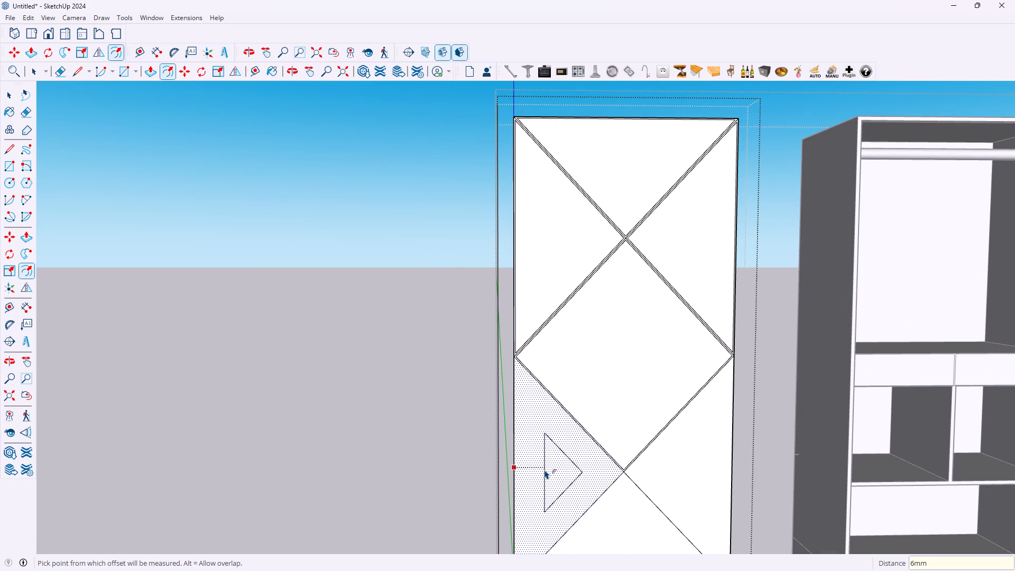
Offset the outlines of the panel's bottom triangle and lower-right triangle inwards by 6 mm each, and end the Offset command.
{"action": "scroll", "coordinate": [563, 461], "scroll_direction": "down", "scroll_amount": 5}
{"action": "scroll", "coordinate": [649, 472], "scroll_direction": "down", "scroll_amount": 2}
{"action": "scroll", "coordinate": [635, 503], "scroll_direction": "up", "scroll_amount": 7}
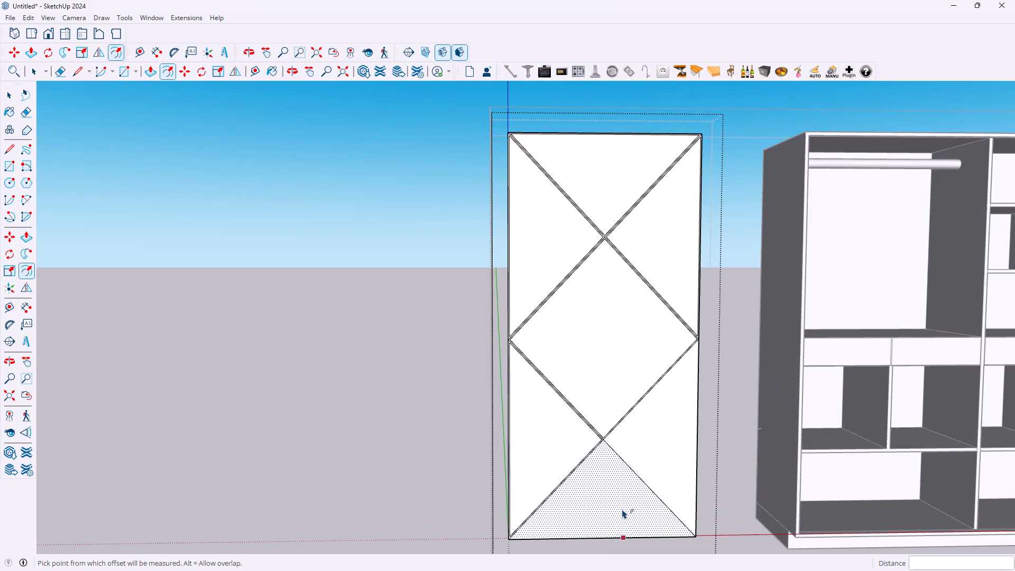
{"action": "scroll", "coordinate": [622, 509], "scroll_direction": "up", "scroll_amount": 4}
{"action": "left_click", "coordinate": [600, 505]}
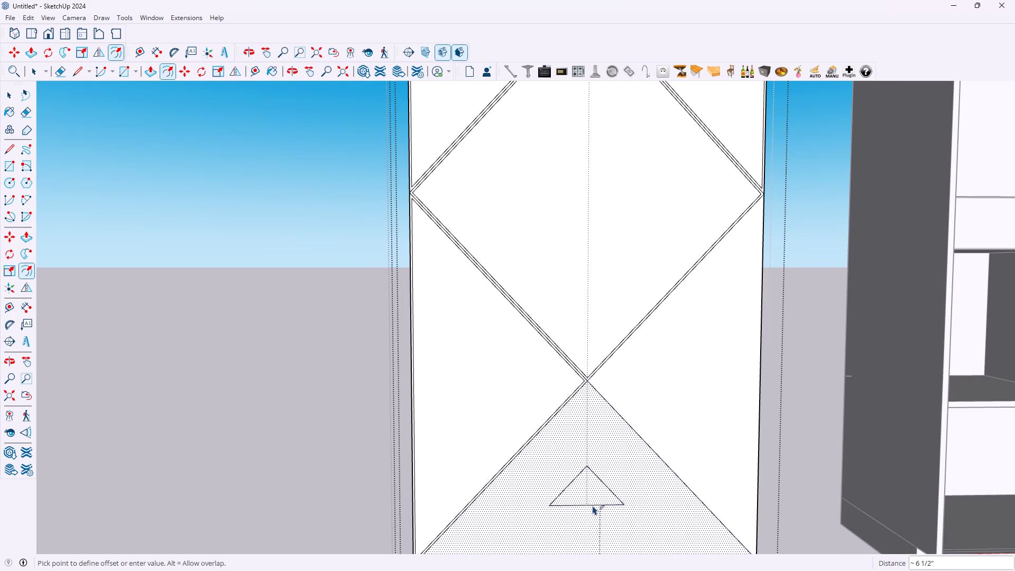
{"action": "type", "text": "6mm"}
{"action": "key", "text": "Return"}
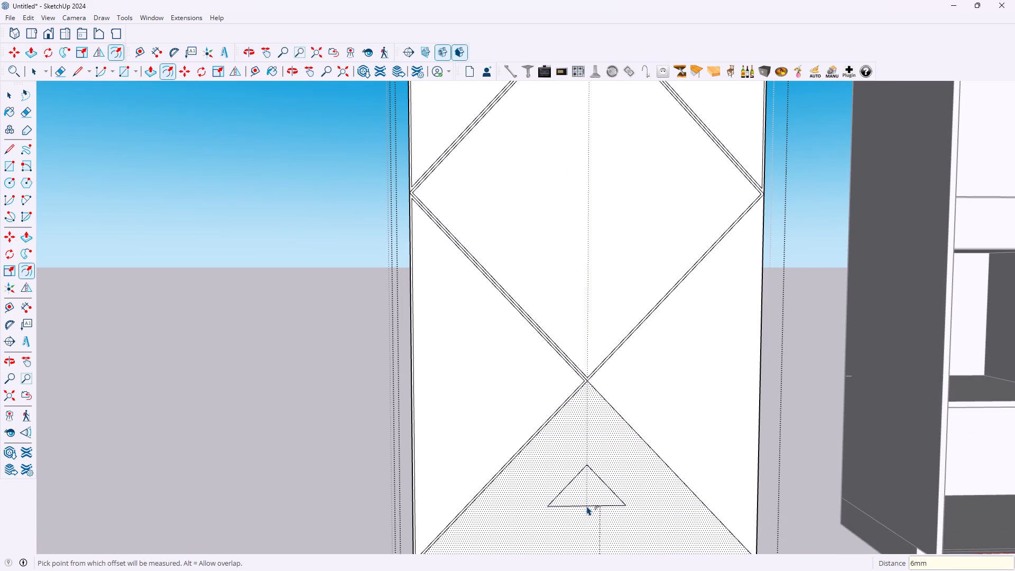
{"action": "left_click", "coordinate": [727, 418]}
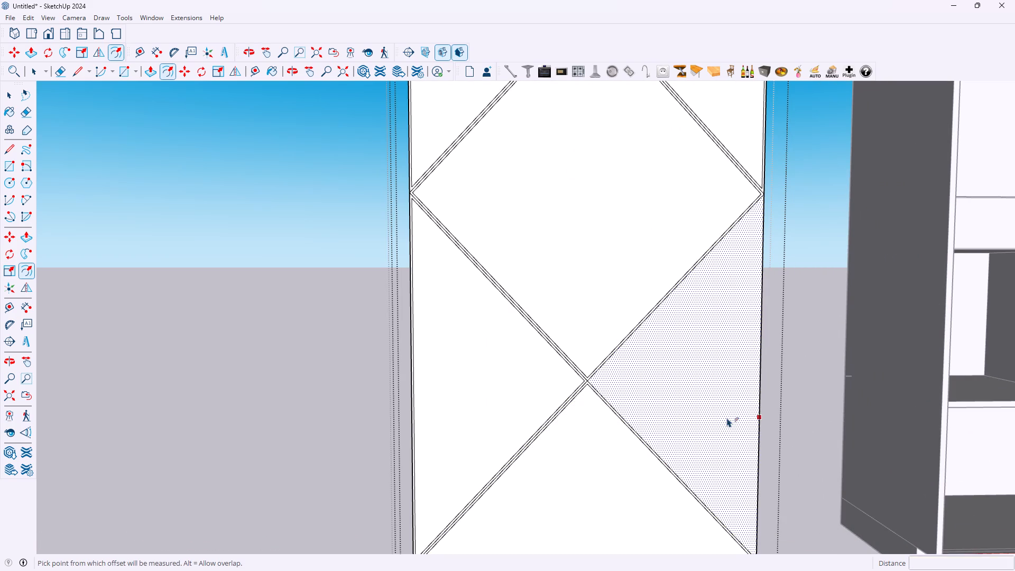
{"action": "type", "text": "6mm"}
{"action": "key", "text": "Return"}
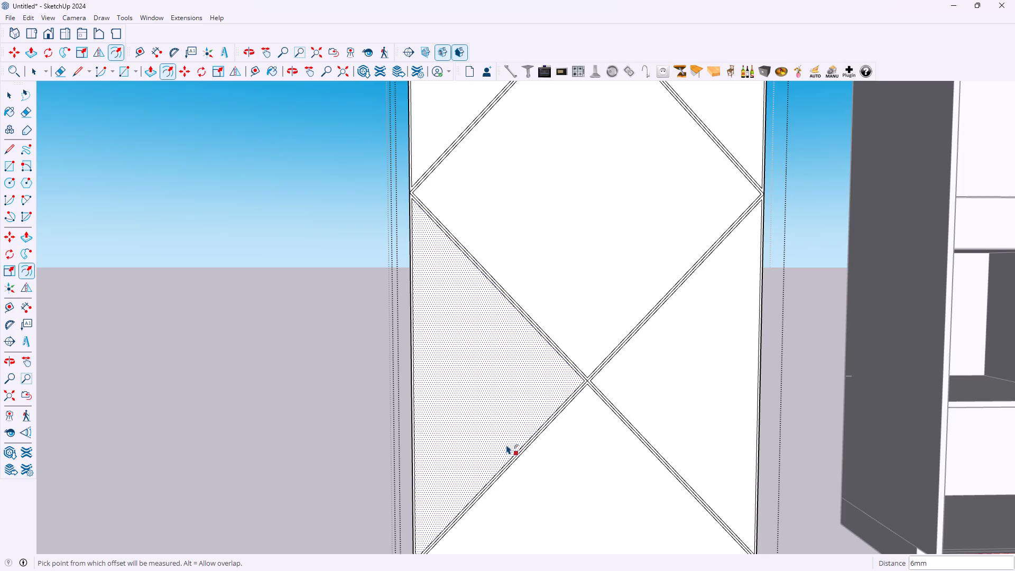
{"action": "scroll", "coordinate": [487, 431], "scroll_direction": "down", "scroll_amount": 4}
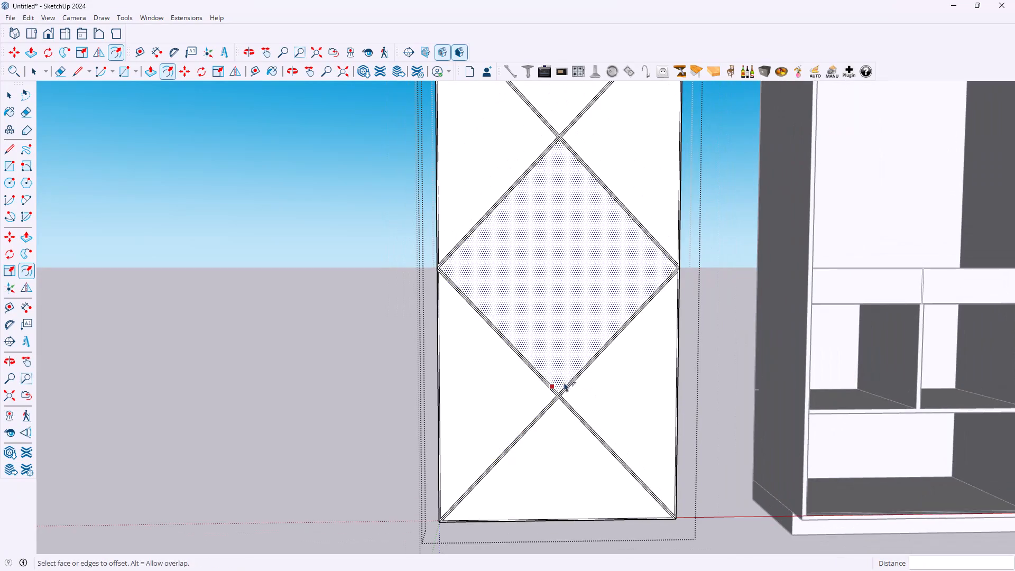
{"action": "scroll", "coordinate": [569, 389], "scroll_direction": "down", "scroll_amount": 4}
{"action": "scroll", "coordinate": [578, 388], "scroll_direction": "up", "scroll_amount": 4}
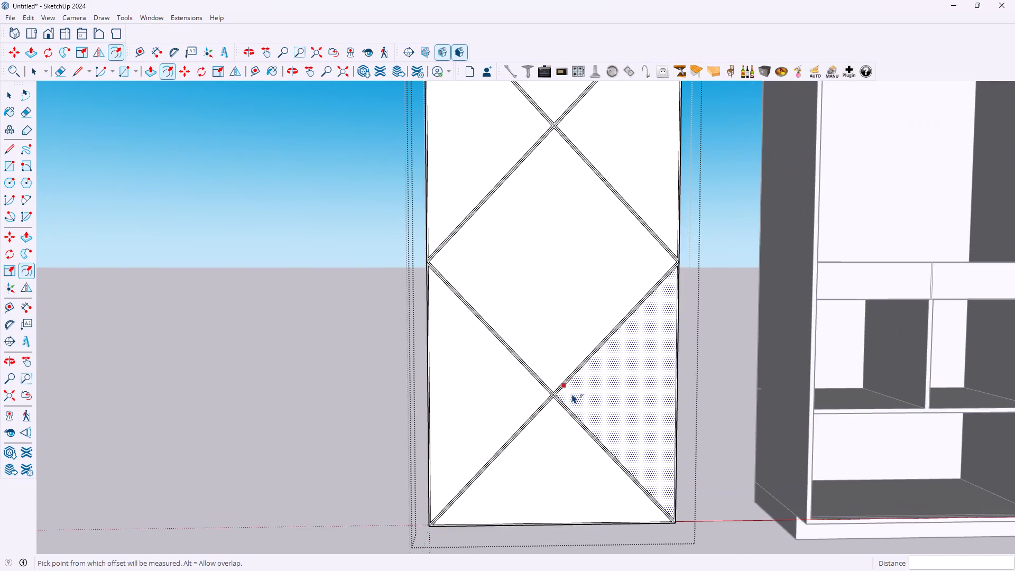
{"action": "scroll", "coordinate": [567, 393], "scroll_direction": "up", "scroll_amount": 4}
{"action": "key", "text": "space"}
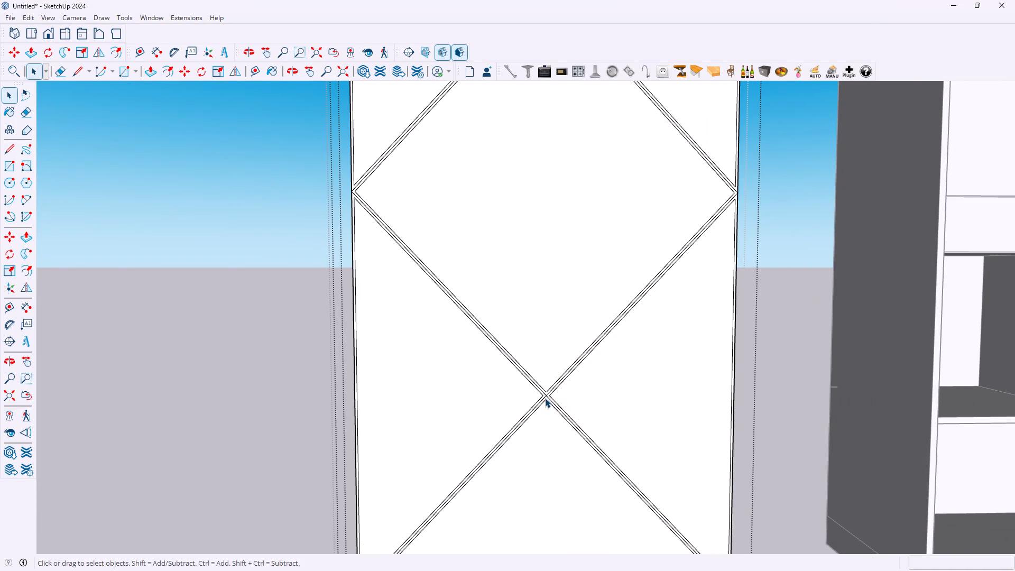
Erase the leftover centre lines of the strips that meet at the door panel's lower crossing.
{"action": "left_click", "coordinate": [547, 394]}
{"action": "key", "text": "space"}
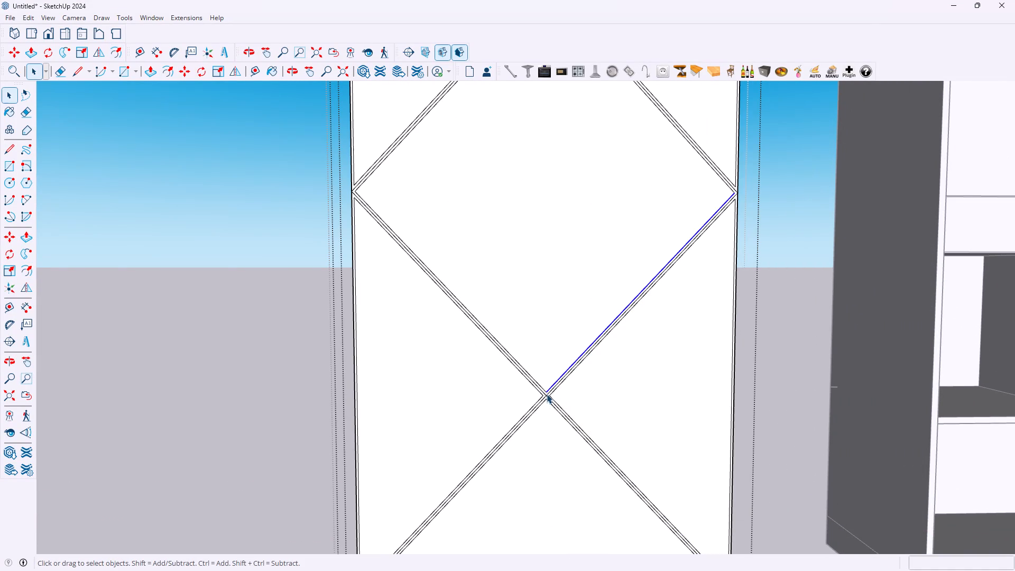
{"action": "left_click", "coordinate": [593, 385]}
{"action": "scroll", "coordinate": [552, 407], "scroll_direction": "up", "scroll_amount": 9}
{"action": "key", "text": "e"}
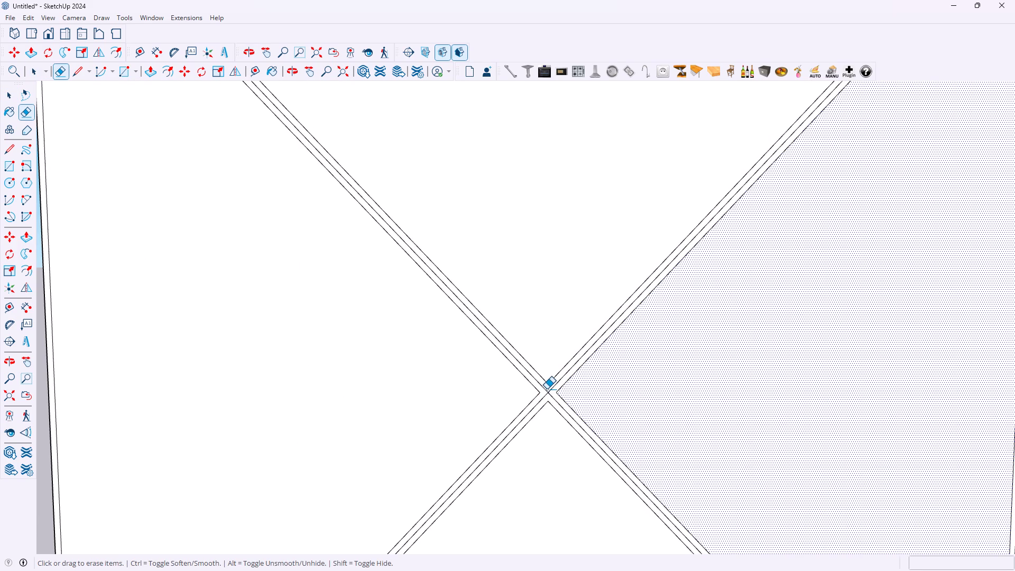
{"action": "left_click_drag", "start_coordinate": [545, 390], "coordinate": [548, 403]}
{"action": "key", "text": "ctrl+z"}
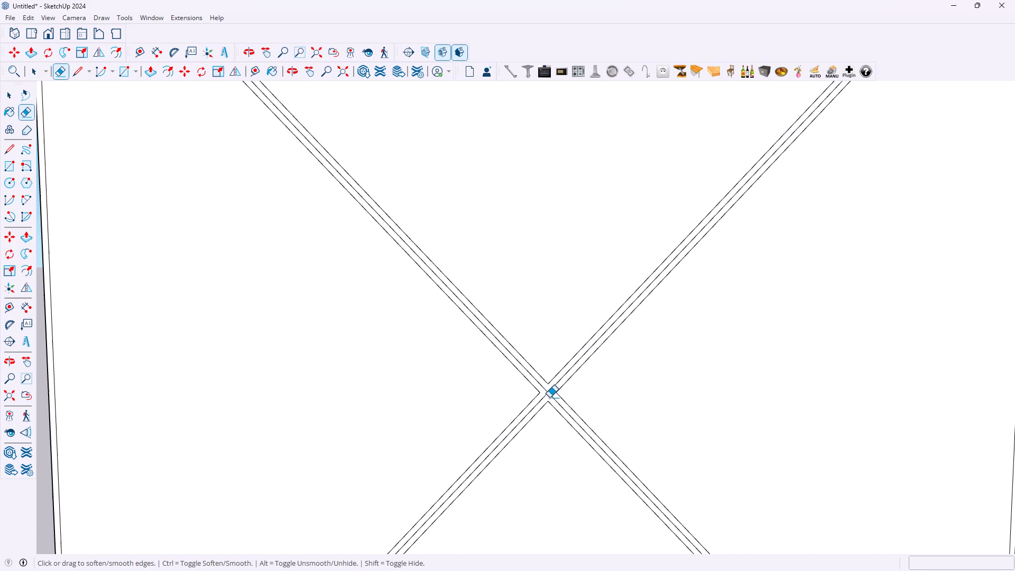
{"action": "left_click", "coordinate": [548, 391]}
Erase the leftover centre lines of the strips that meet at the door panel's upper crossing.
{"action": "scroll", "coordinate": [550, 388], "scroll_direction": "down", "scroll_amount": 12}
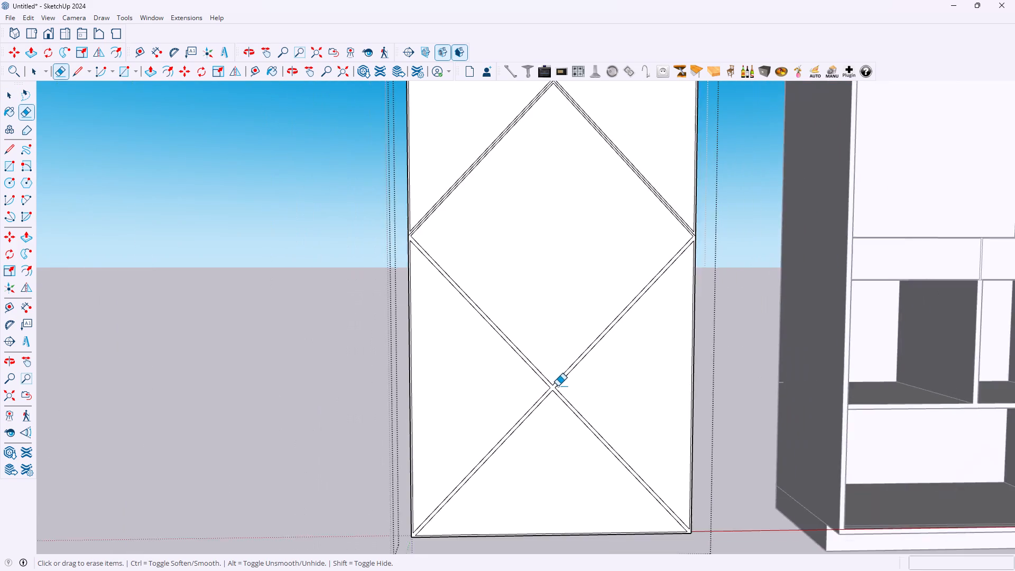
{"action": "scroll", "coordinate": [558, 386], "scroll_direction": "down", "scroll_amount": 6}
{"action": "scroll", "coordinate": [503, 427], "scroll_direction": "up", "scroll_amount": 6}
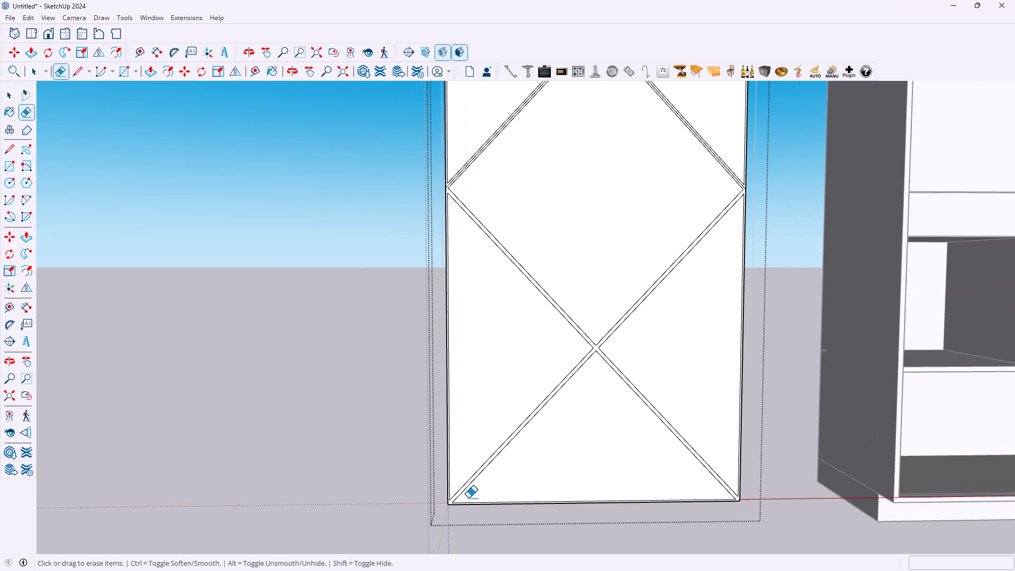
{"action": "scroll", "coordinate": [468, 498], "scroll_direction": "up", "scroll_amount": 10}
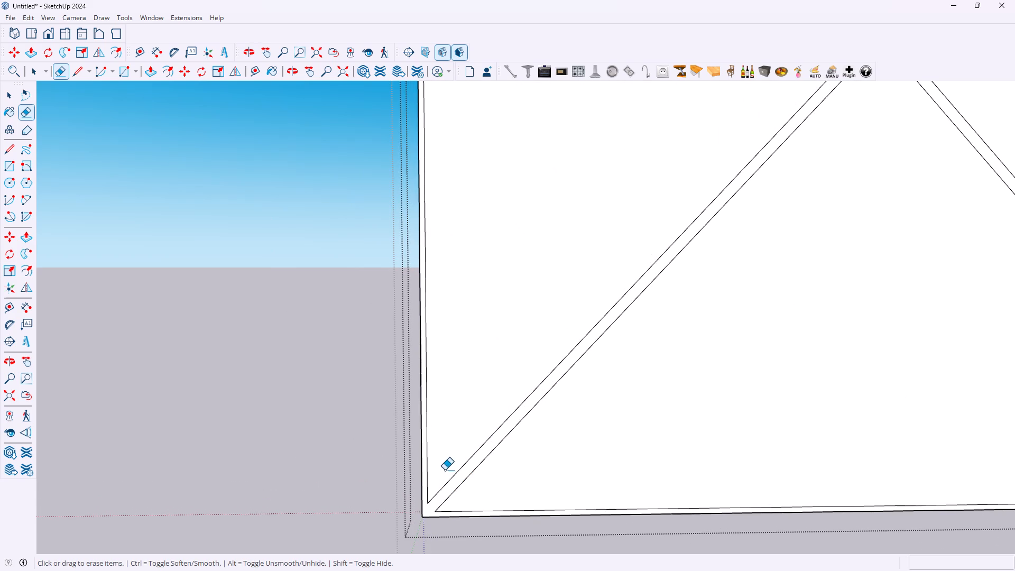
{"action": "scroll", "coordinate": [494, 478], "scroll_direction": "down", "scroll_amount": 12}
{"action": "scroll", "coordinate": [596, 351], "scroll_direction": "down", "scroll_amount": 4}
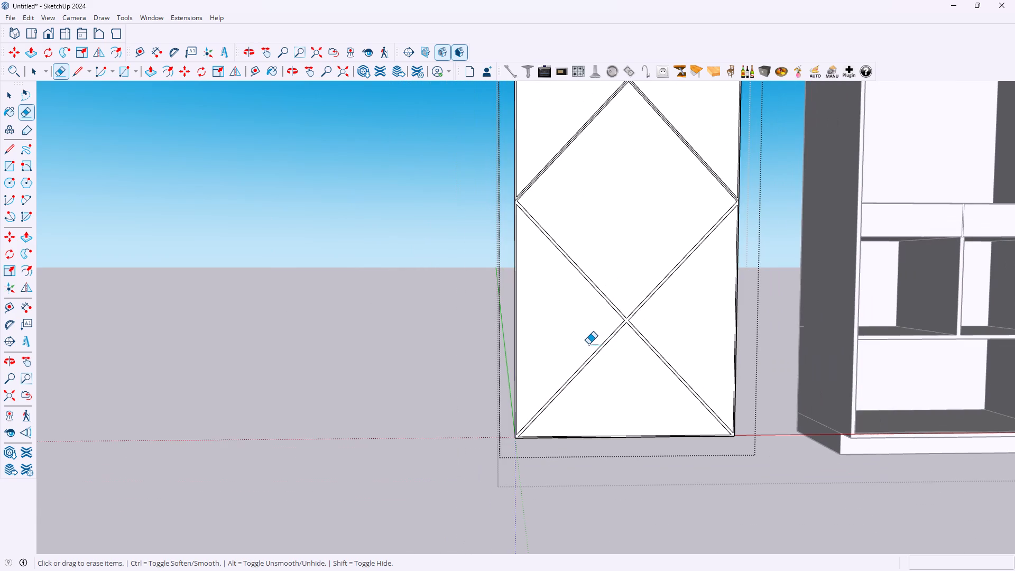
{"action": "scroll", "coordinate": [612, 268], "scroll_direction": "down", "scroll_amount": 4}
{"action": "scroll", "coordinate": [623, 161], "scroll_direction": "up", "scroll_amount": 10}
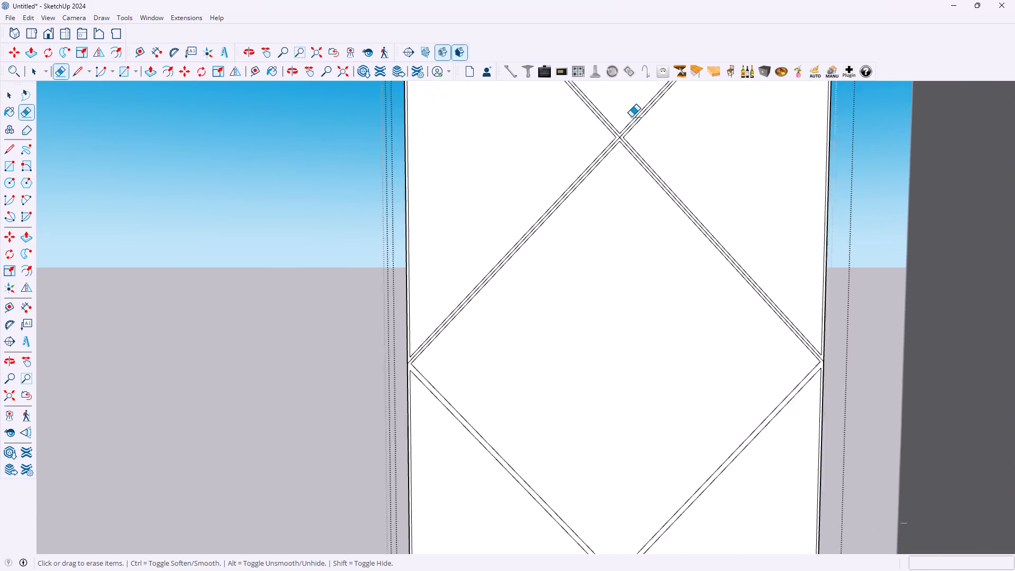
{"action": "scroll", "coordinate": [631, 117], "scroll_direction": "up", "scroll_amount": 7}
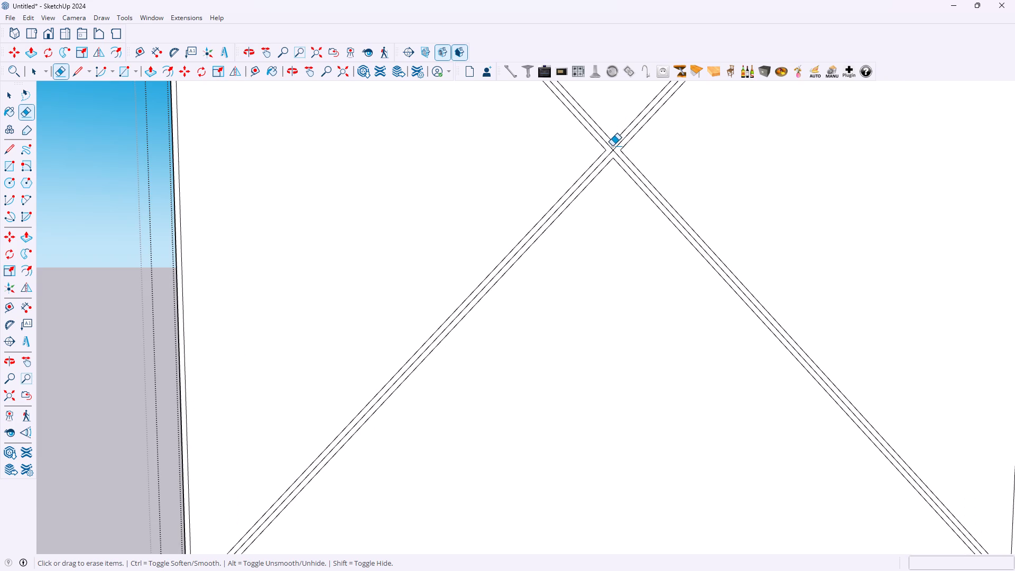
{"action": "left_click", "coordinate": [612, 146]}
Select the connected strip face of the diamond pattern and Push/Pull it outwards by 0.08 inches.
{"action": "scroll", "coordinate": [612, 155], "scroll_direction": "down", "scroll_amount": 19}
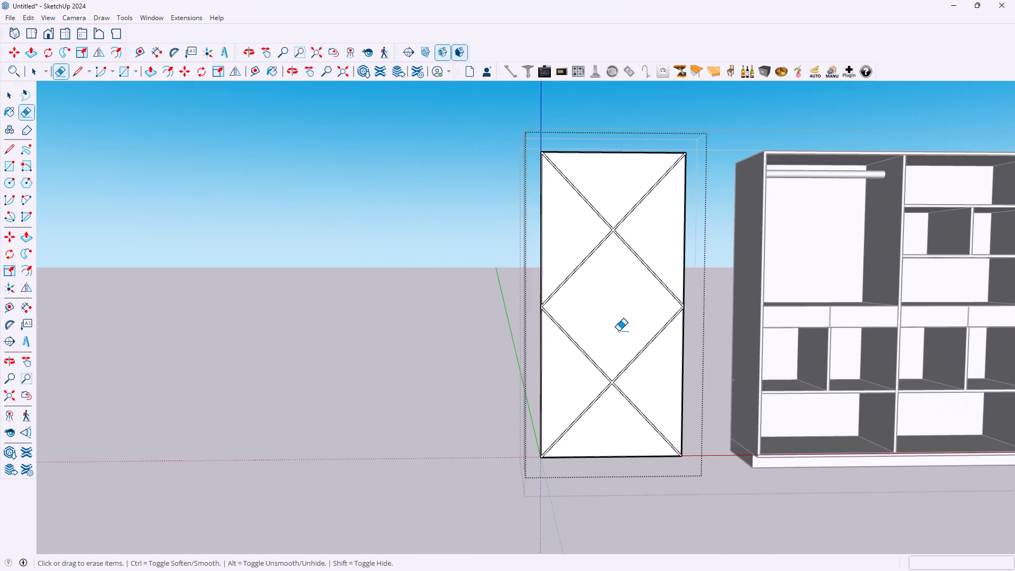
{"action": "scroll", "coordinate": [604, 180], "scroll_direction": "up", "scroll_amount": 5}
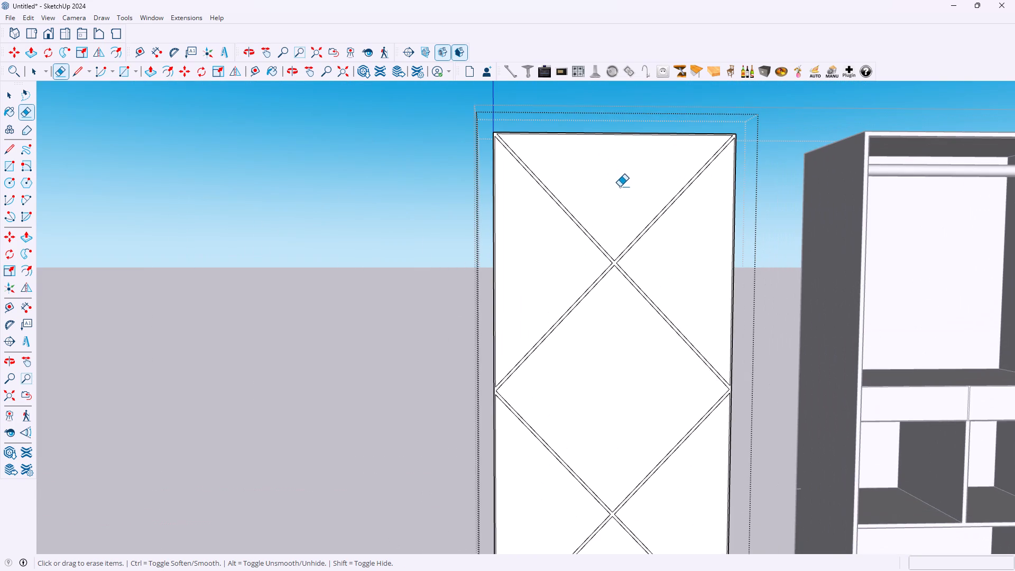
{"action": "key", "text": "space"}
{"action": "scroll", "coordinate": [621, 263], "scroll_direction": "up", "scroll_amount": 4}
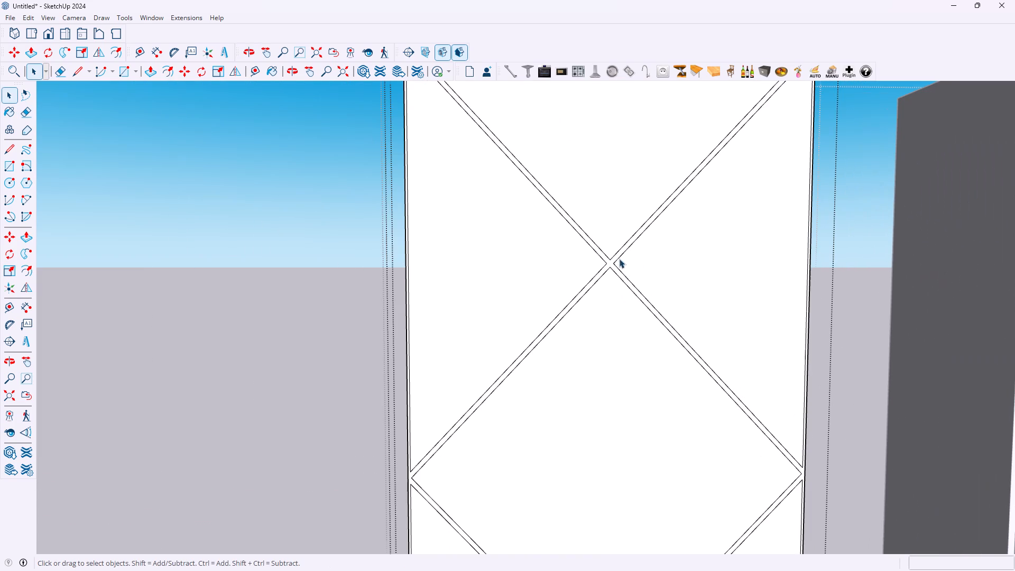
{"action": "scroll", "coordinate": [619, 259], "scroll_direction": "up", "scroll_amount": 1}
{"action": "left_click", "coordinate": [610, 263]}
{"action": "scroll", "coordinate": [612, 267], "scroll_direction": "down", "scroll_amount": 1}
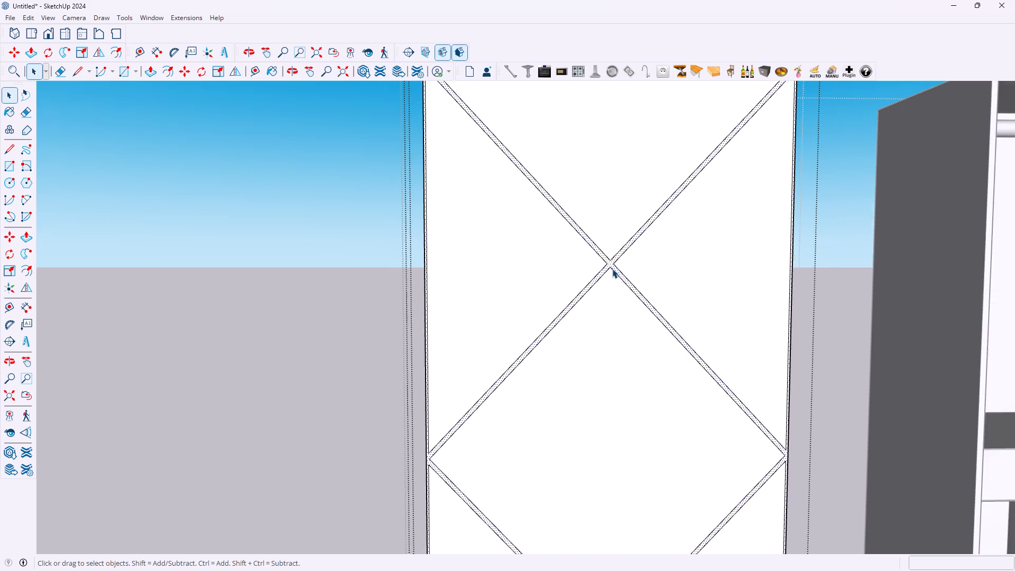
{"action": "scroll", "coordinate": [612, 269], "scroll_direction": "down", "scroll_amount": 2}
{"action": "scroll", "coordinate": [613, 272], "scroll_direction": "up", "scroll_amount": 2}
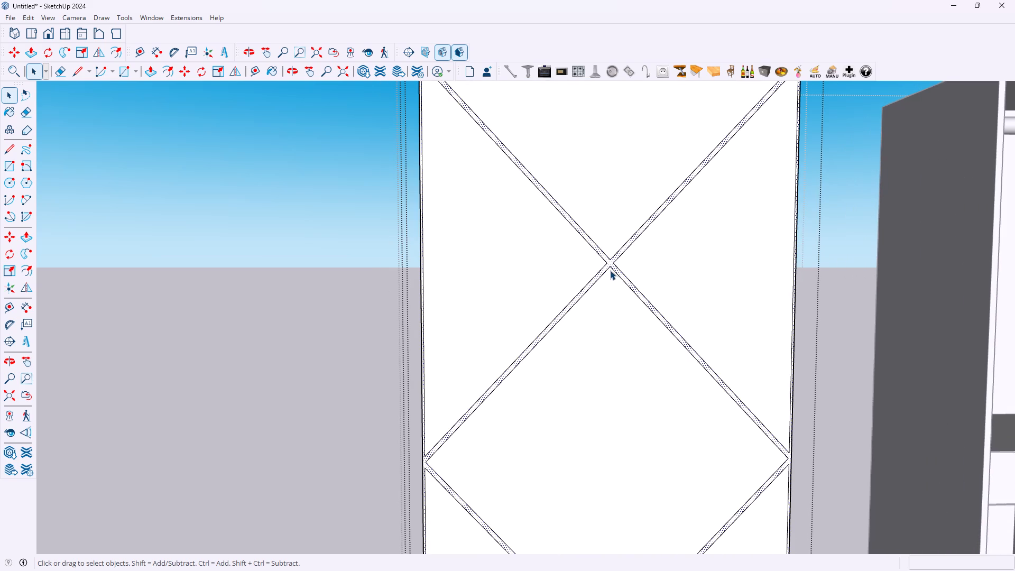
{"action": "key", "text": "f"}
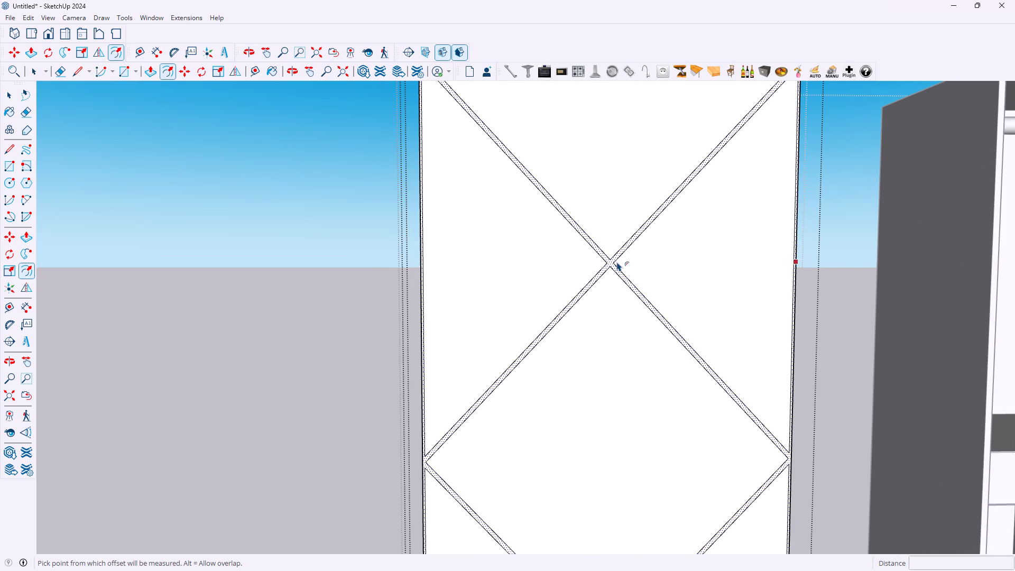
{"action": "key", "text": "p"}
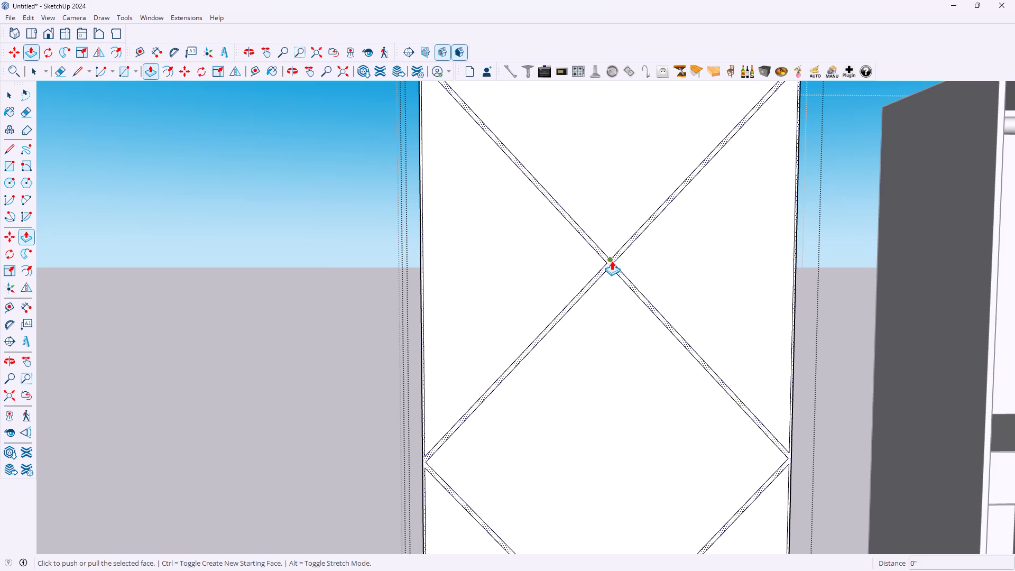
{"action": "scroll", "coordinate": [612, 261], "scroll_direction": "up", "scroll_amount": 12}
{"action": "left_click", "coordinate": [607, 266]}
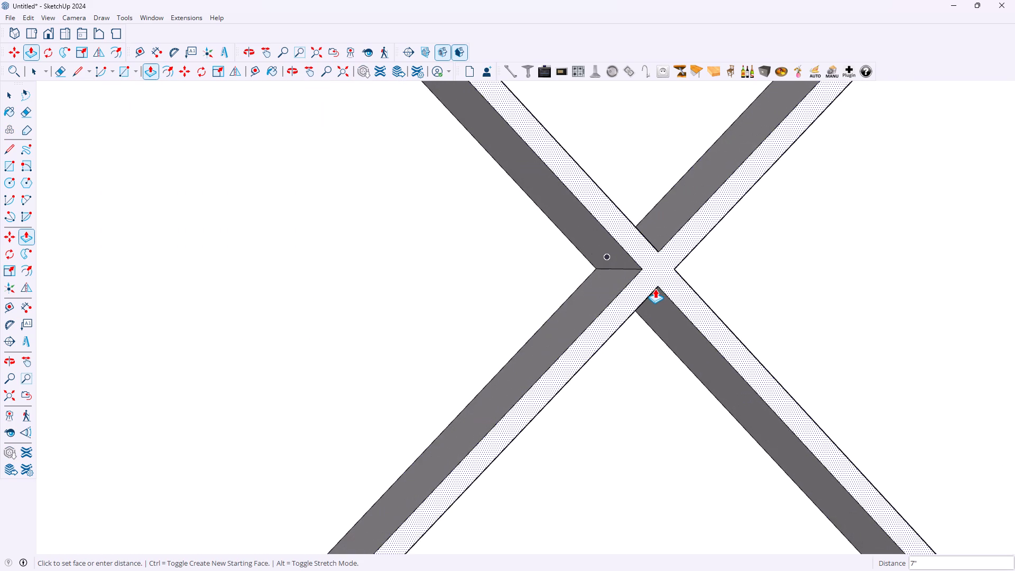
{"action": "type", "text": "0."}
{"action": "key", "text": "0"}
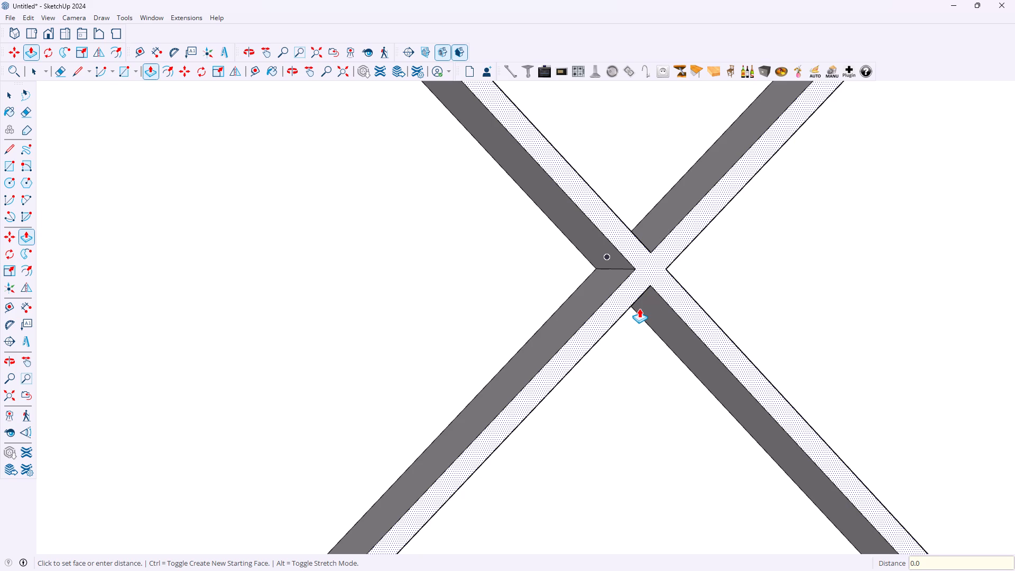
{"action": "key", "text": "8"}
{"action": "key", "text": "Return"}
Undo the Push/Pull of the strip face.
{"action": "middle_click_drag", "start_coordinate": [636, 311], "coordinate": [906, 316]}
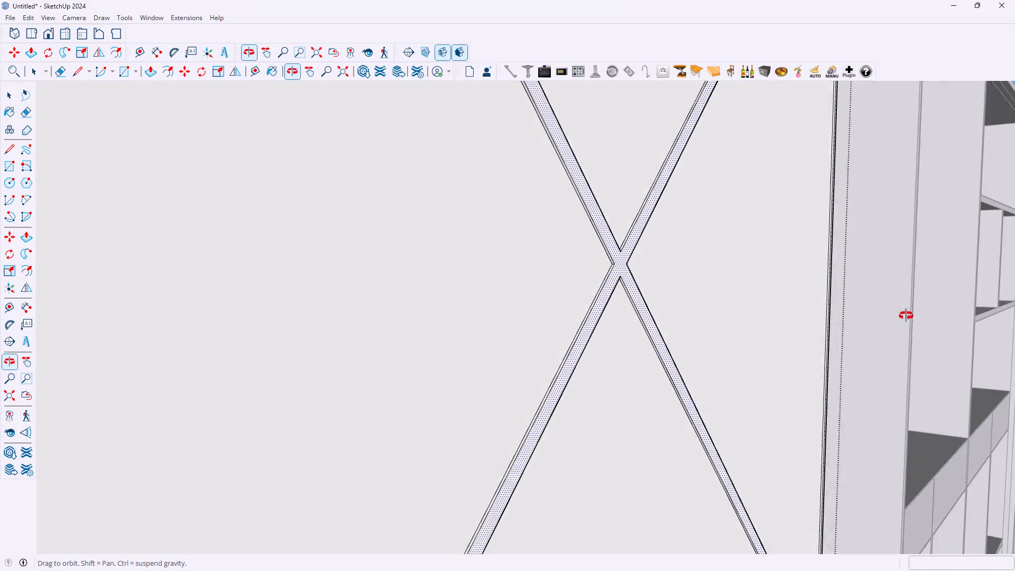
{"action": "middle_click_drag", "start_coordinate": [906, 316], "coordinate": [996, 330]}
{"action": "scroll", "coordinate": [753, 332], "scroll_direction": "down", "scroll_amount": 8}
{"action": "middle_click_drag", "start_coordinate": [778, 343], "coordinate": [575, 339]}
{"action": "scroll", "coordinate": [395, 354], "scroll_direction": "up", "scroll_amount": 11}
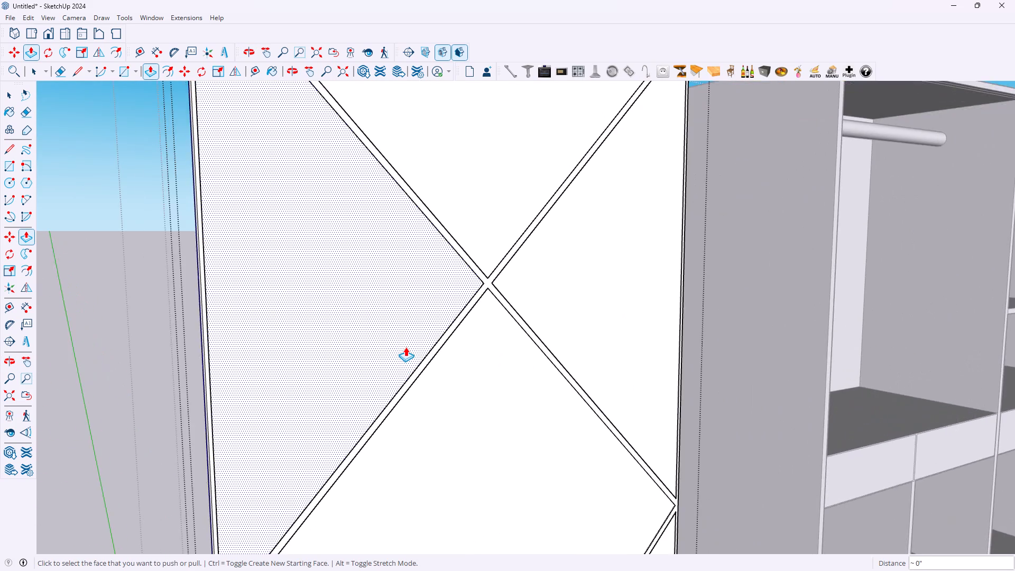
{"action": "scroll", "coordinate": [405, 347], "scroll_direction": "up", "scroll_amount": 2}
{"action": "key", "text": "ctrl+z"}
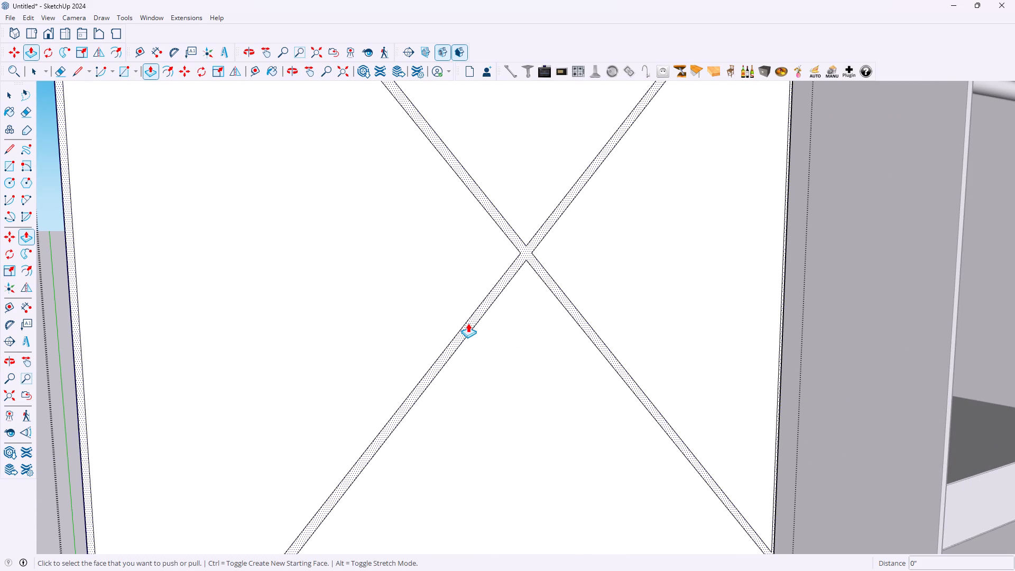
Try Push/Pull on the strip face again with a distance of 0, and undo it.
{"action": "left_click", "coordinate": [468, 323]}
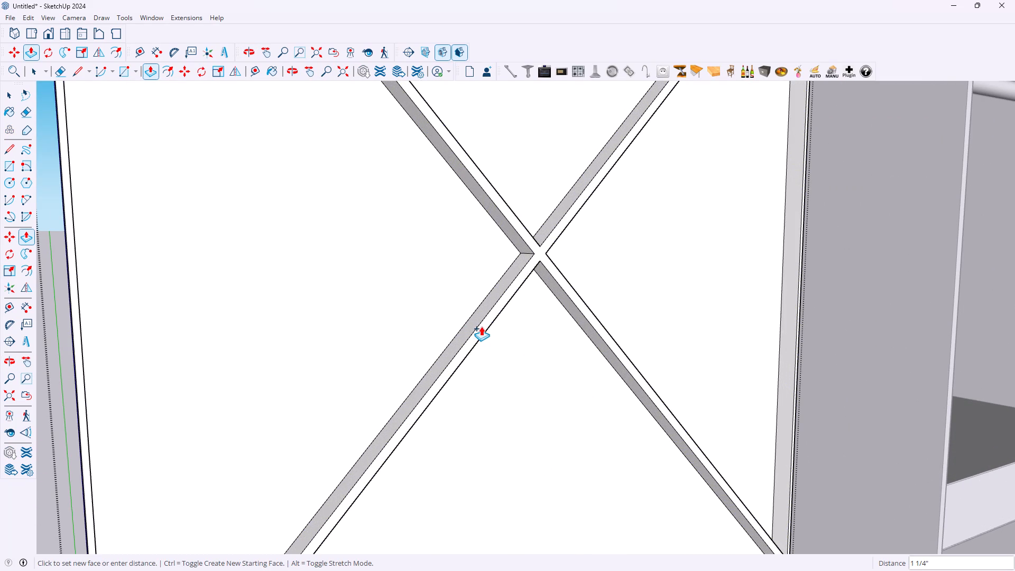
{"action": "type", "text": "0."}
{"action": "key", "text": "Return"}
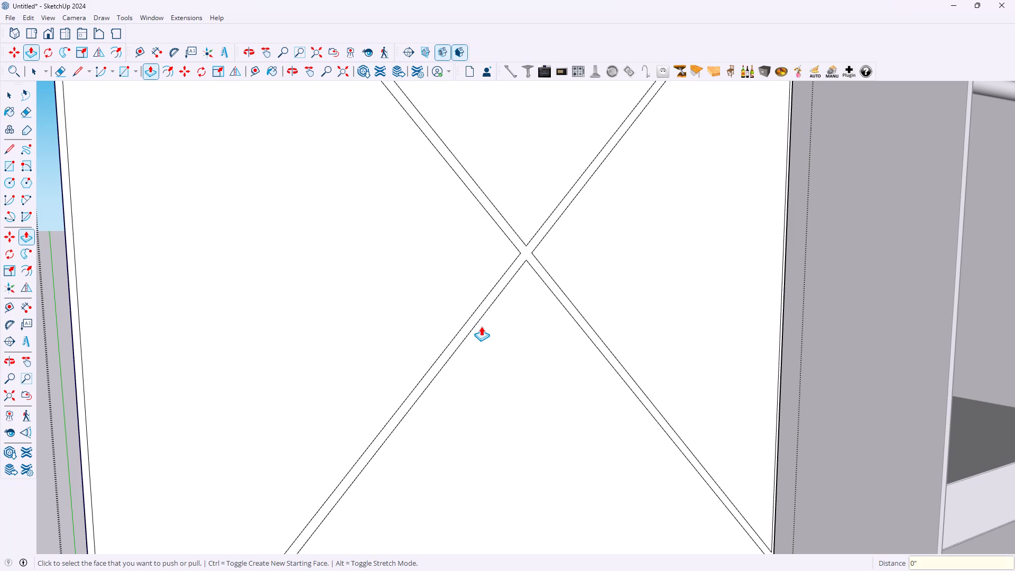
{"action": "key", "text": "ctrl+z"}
Push/Pull the connected strip face outwards by 0.08 inches from the door panel.
{"action": "scroll", "coordinate": [466, 329], "scroll_direction": "up", "scroll_amount": 3}
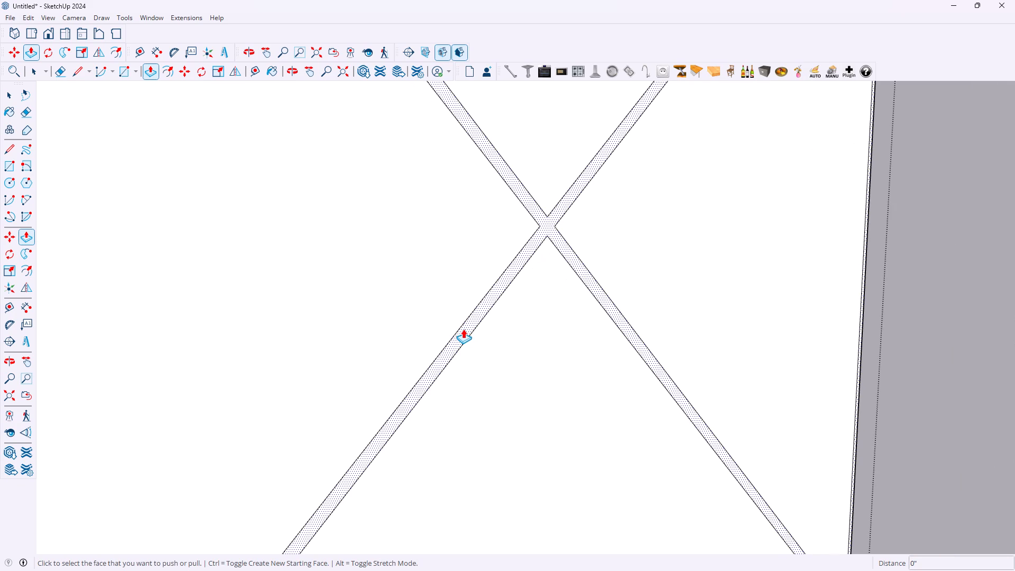
{"action": "left_click", "coordinate": [463, 329]}
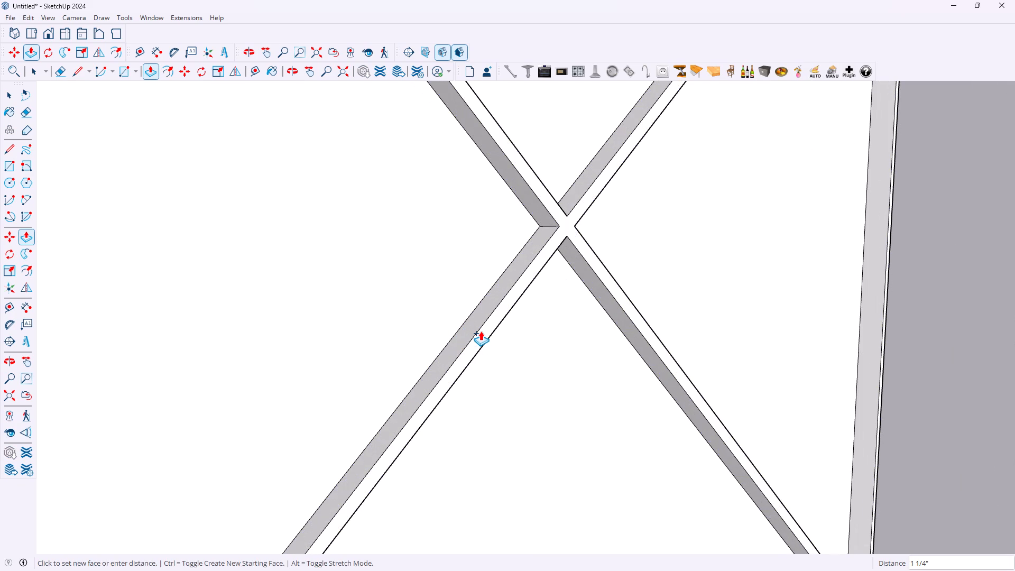
{"action": "type", "text": "0.08"}
{"action": "key", "text": "Return"}
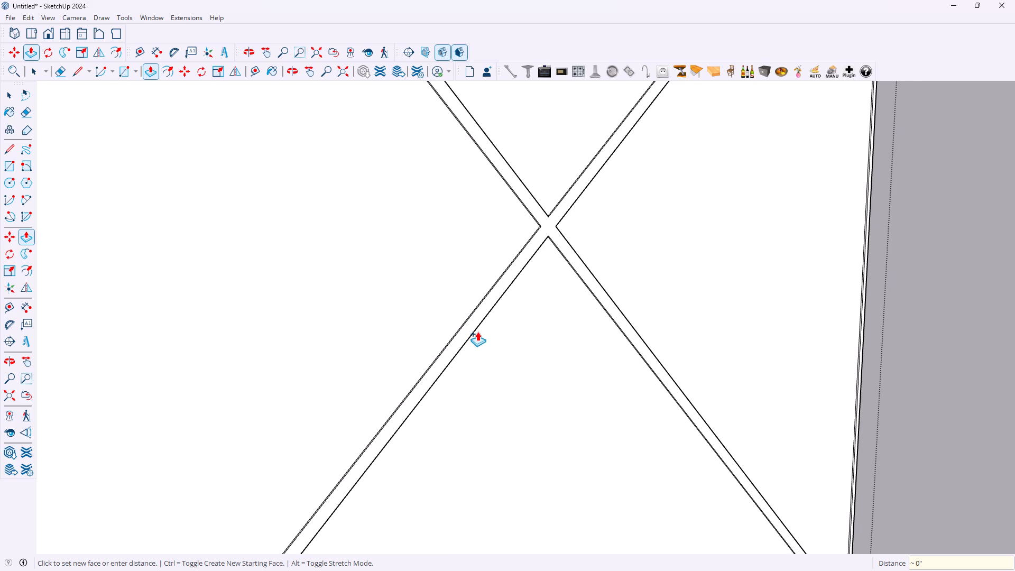
Examine the thickness of the raised strips from the side and the whole door panel from the front.
{"action": "middle_click_drag", "start_coordinate": [472, 328], "coordinate": [753, 340]}
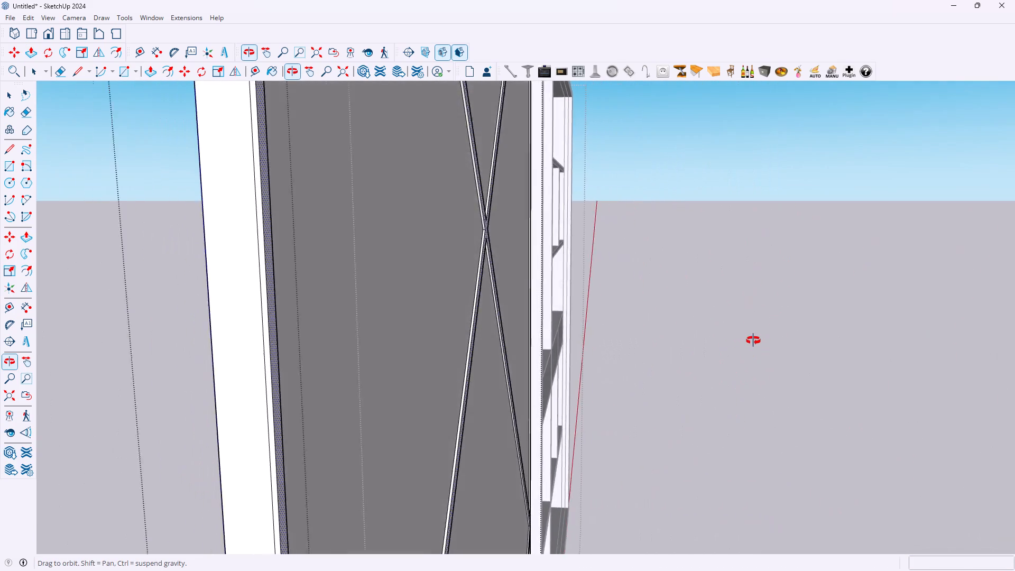
{"action": "middle_click_drag", "start_coordinate": [753, 340], "coordinate": [767, 339]}
{"action": "scroll", "coordinate": [525, 313], "scroll_direction": "down", "scroll_amount": 4}
{"action": "scroll", "coordinate": [515, 308], "scroll_direction": "up", "scroll_amount": 8}
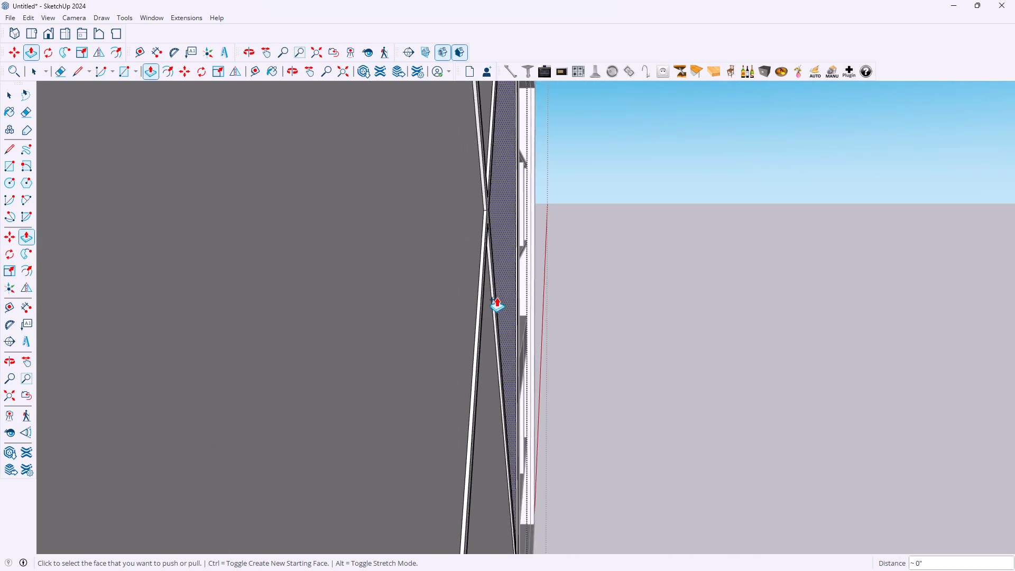
{"action": "scroll", "coordinate": [496, 297], "scroll_direction": "up", "scroll_amount": 20}
{"action": "scroll", "coordinate": [496, 317], "scroll_direction": "up", "scroll_amount": 5}
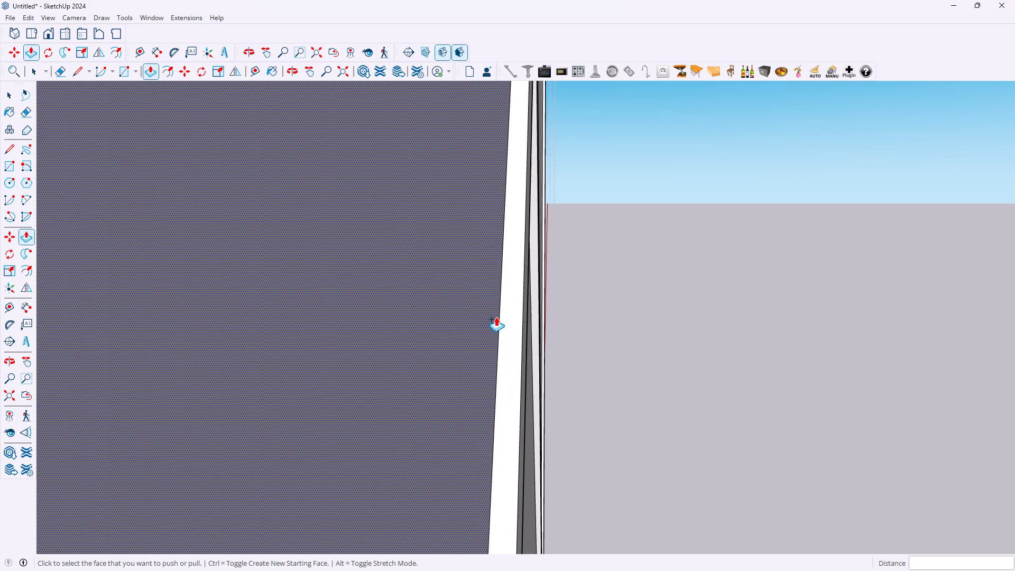
{"action": "scroll", "coordinate": [496, 317], "scroll_direction": "down", "scroll_amount": 20}
{"action": "scroll", "coordinate": [496, 317], "scroll_direction": "down", "scroll_amount": 8}
{"action": "middle_click_drag", "start_coordinate": [599, 334], "coordinate": [598, 334]}
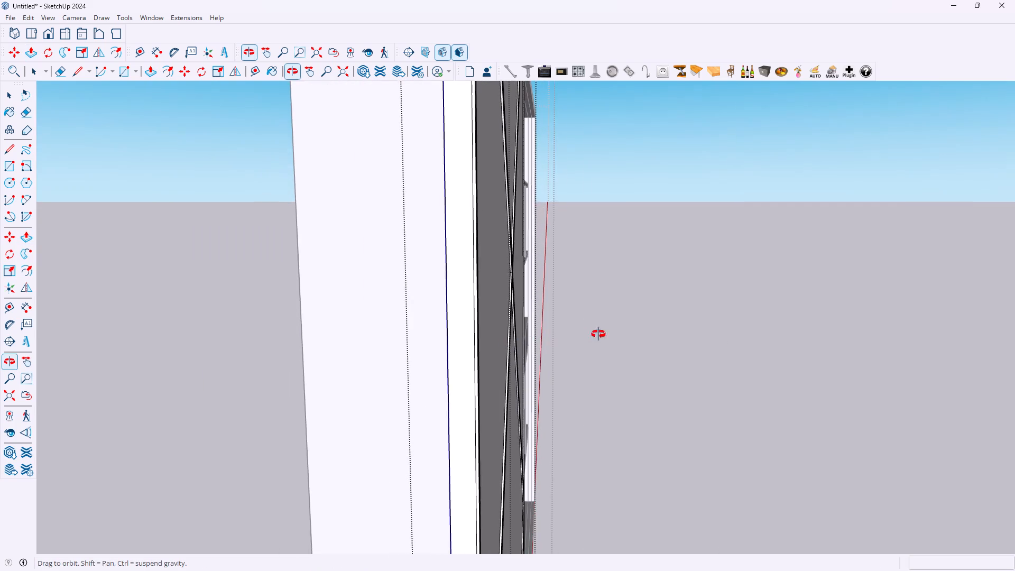
{"action": "middle_click_drag", "start_coordinate": [598, 334], "coordinate": [363, 333]}
{"action": "scroll", "coordinate": [549, 343], "scroll_direction": "down", "scroll_amount": 1}
{"action": "scroll", "coordinate": [299, 324], "scroll_direction": "down", "scroll_amount": 11}
{"action": "middle_click_drag", "start_coordinate": [403, 357], "coordinate": [315, 340]}
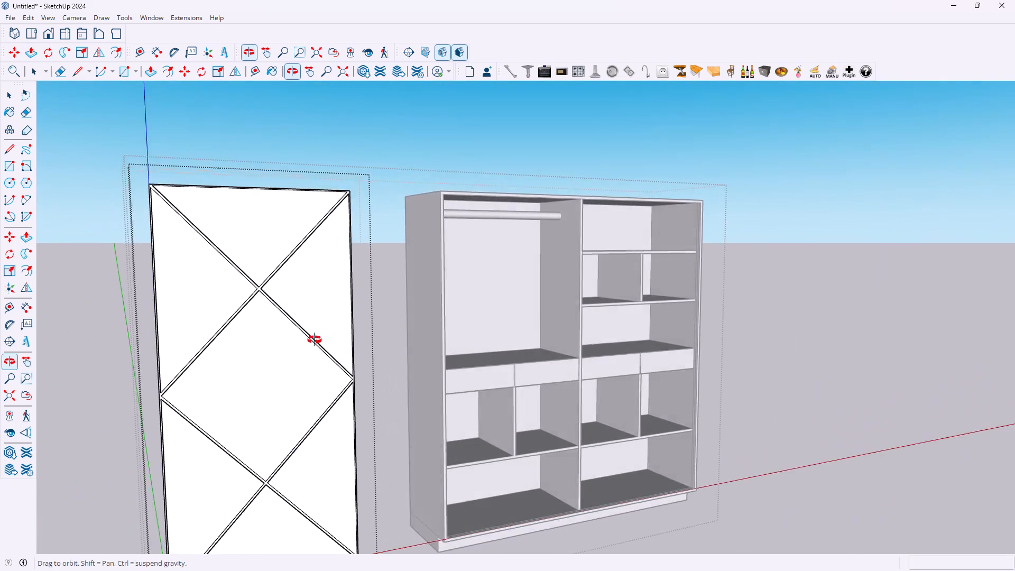
{"action": "middle_click_drag", "start_coordinate": [315, 340], "coordinate": [275, 337]}
{"action": "scroll", "coordinate": [259, 338], "scroll_direction": "down", "scroll_amount": 6}
{"action": "middle_click_drag", "start_coordinate": [220, 424], "coordinate": [178, 402]}
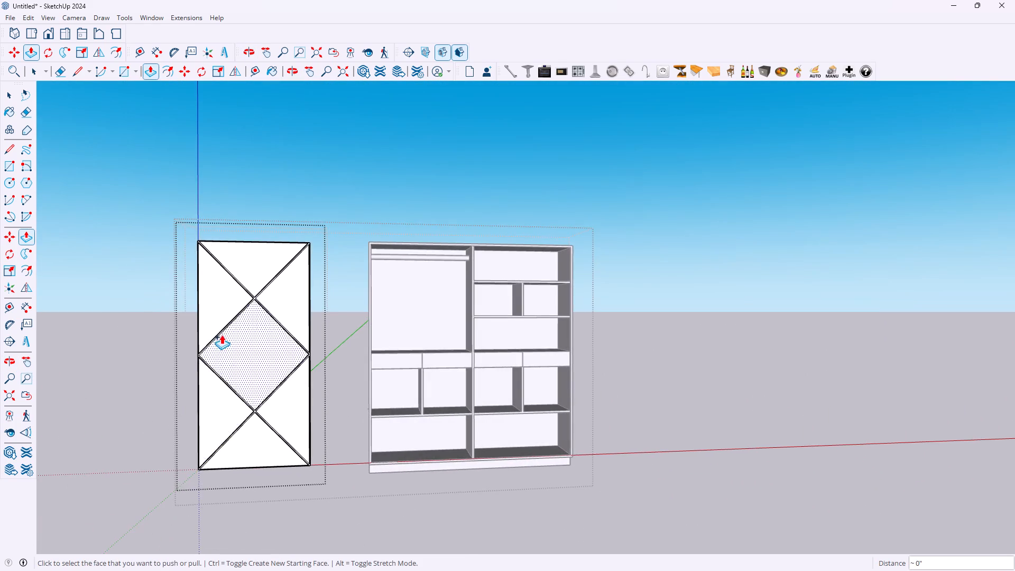
{"action": "scroll", "coordinate": [220, 330], "scroll_direction": "up", "scroll_amount": 5}
{"action": "scroll", "coordinate": [246, 332], "scroll_direction": "down", "scroll_amount": 4}
{"action": "middle_click_drag", "start_coordinate": [266, 357], "coordinate": [230, 356]}
{"action": "scroll", "coordinate": [264, 345], "scroll_direction": "up", "scroll_amount": 4}
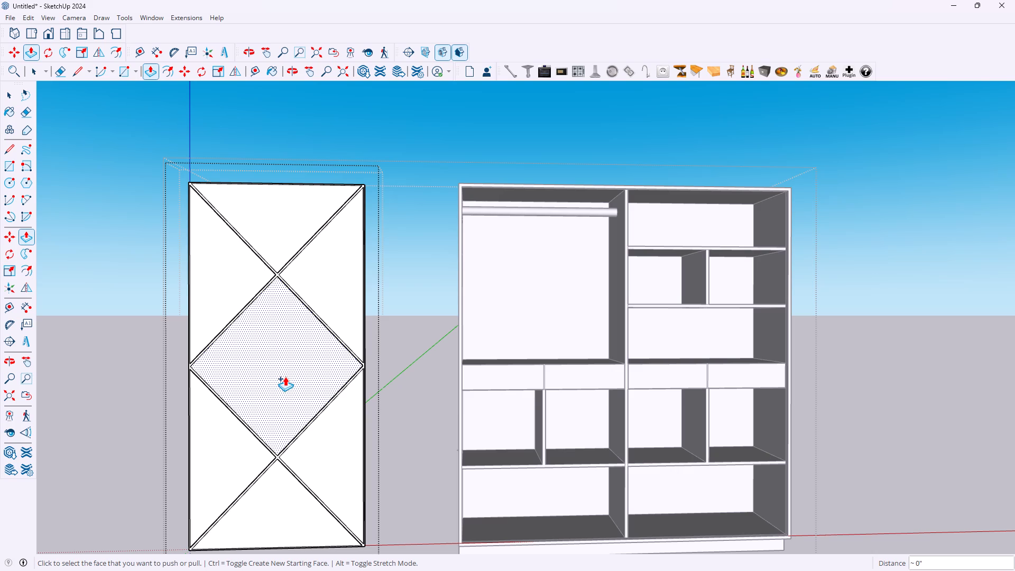
Draw a vertical centre line about 3' 4 1/2" long between the upper and lower inner corners of the middle diamond.
{"action": "key", "text": "space"}
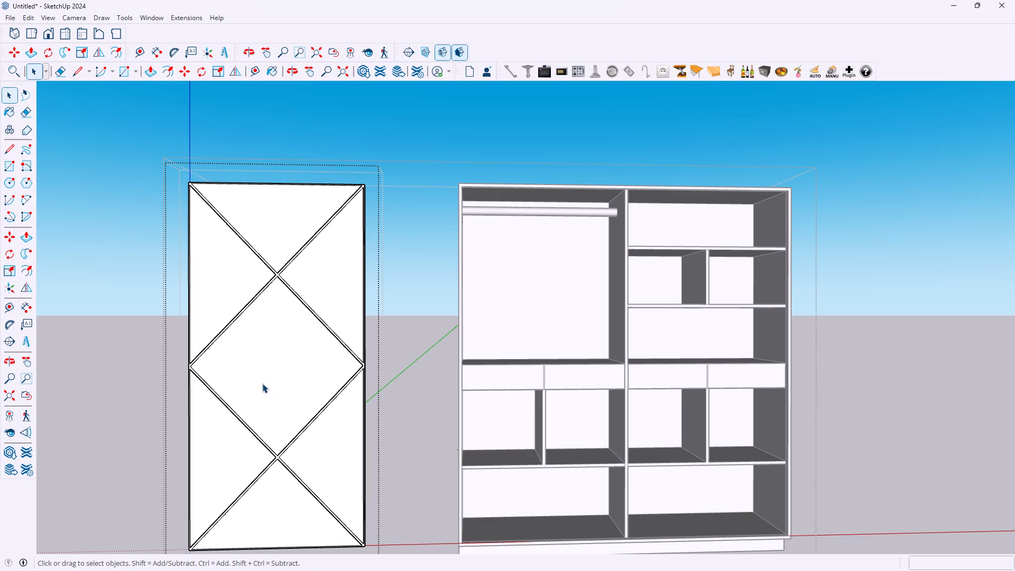
{"action": "key", "text": "l"}
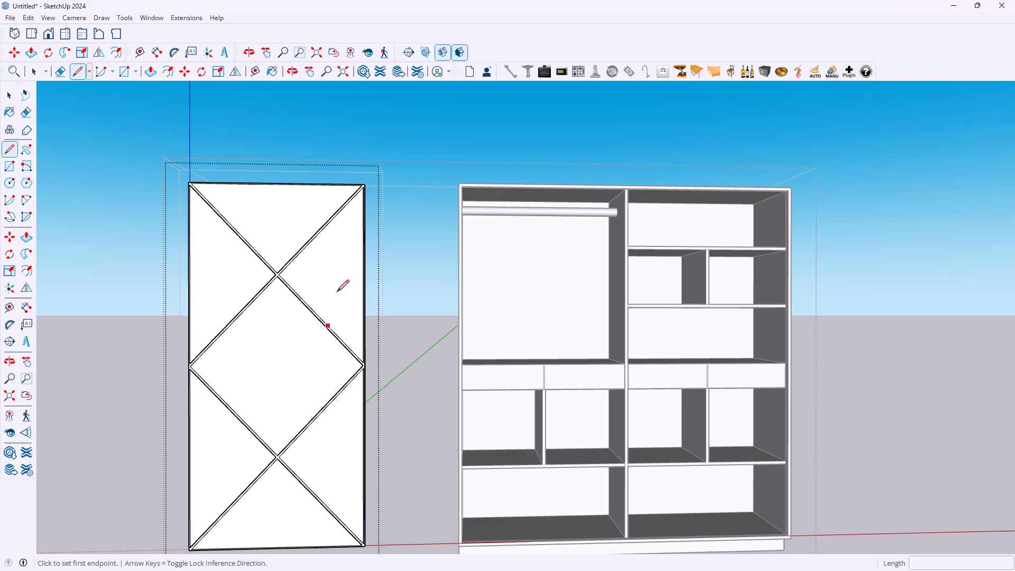
{"action": "scroll", "coordinate": [279, 278], "scroll_direction": "up", "scroll_amount": 6}
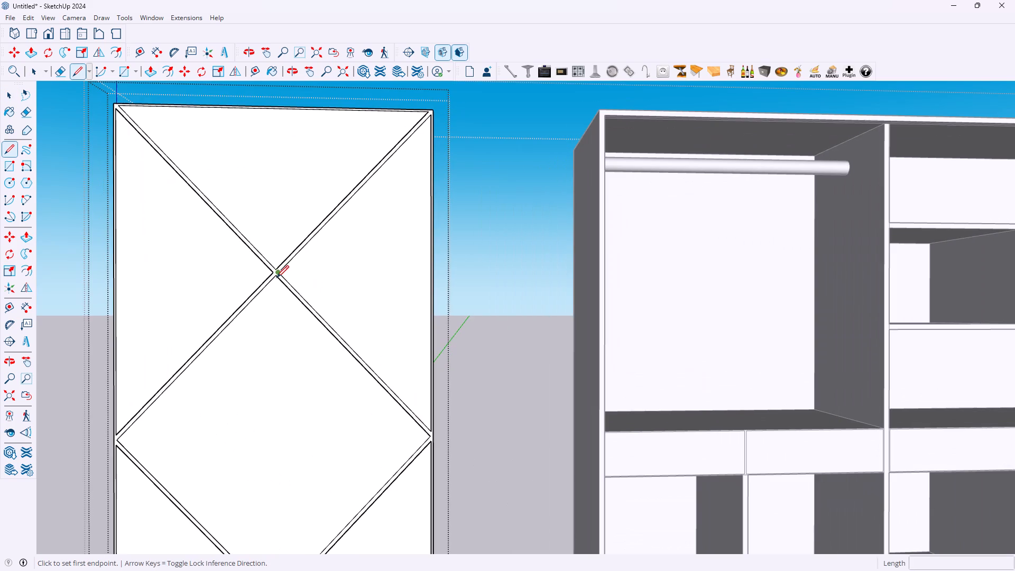
{"action": "scroll", "coordinate": [275, 280], "scroll_direction": "up", "scroll_amount": 11}
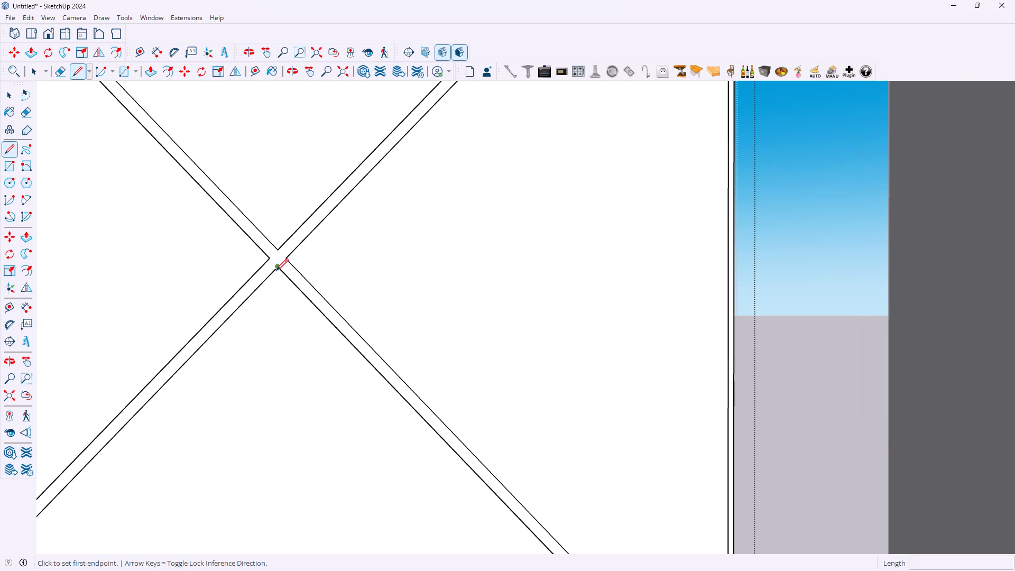
{"action": "left_click", "coordinate": [279, 268]}
{"action": "scroll", "coordinate": [279, 316], "scroll_direction": "down", "scroll_amount": 20}
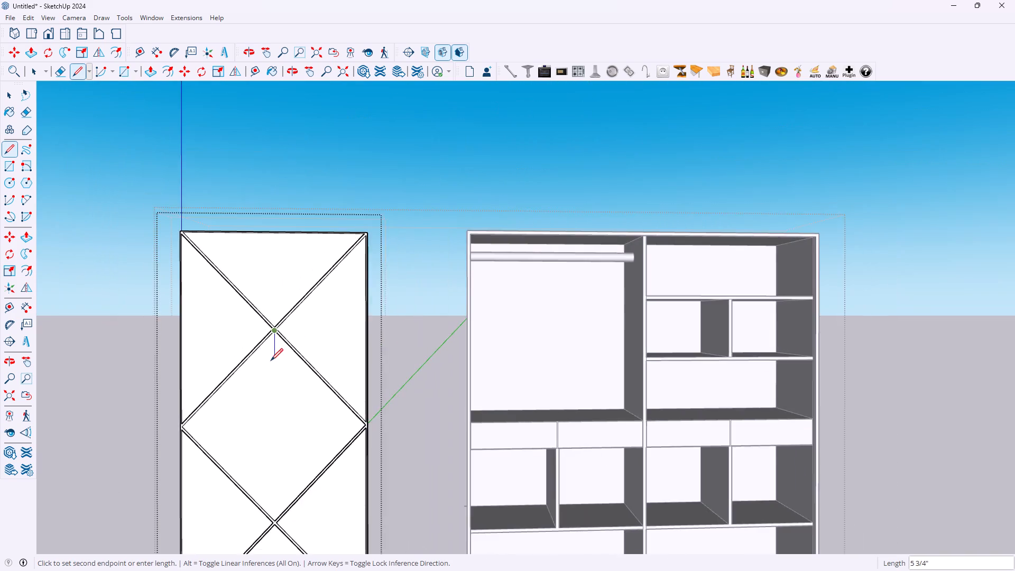
{"action": "scroll", "coordinate": [271, 361], "scroll_direction": "down", "scroll_amount": 4}
{"action": "scroll", "coordinate": [261, 430], "scroll_direction": "up", "scroll_amount": 7}
{"action": "scroll", "coordinate": [269, 493], "scroll_direction": "up", "scroll_amount": 5}
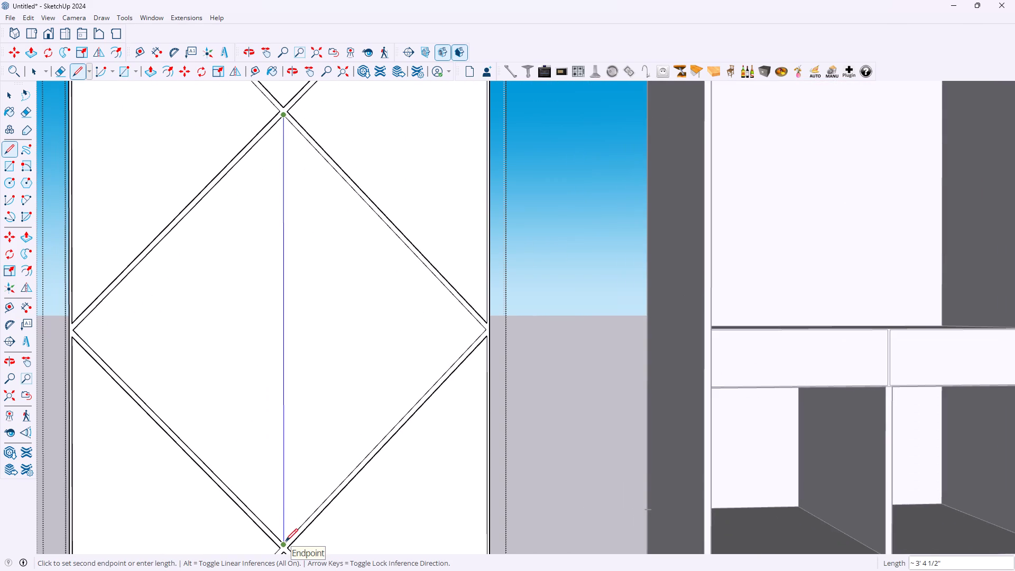
{"action": "left_click", "coordinate": [285, 541]}
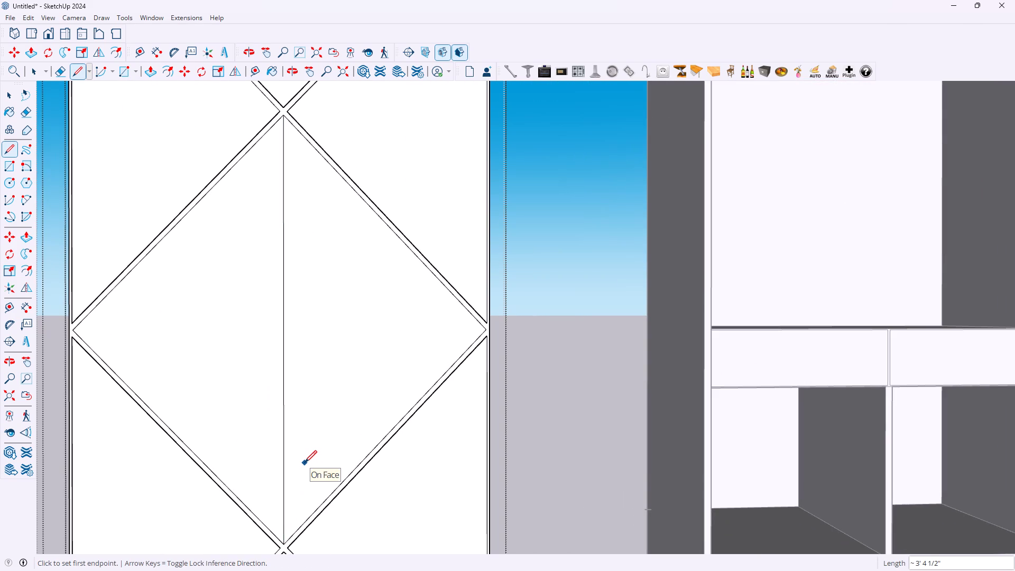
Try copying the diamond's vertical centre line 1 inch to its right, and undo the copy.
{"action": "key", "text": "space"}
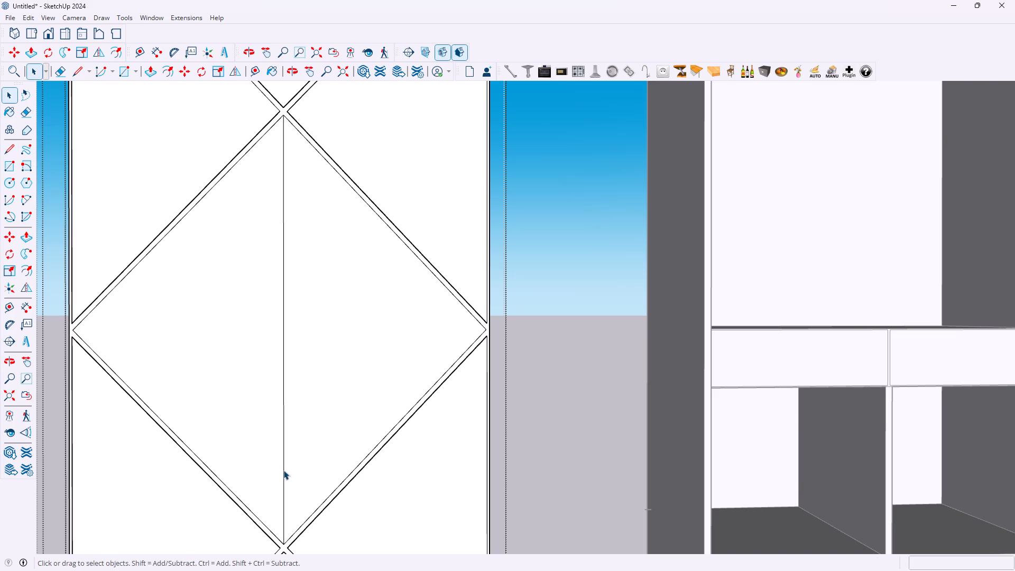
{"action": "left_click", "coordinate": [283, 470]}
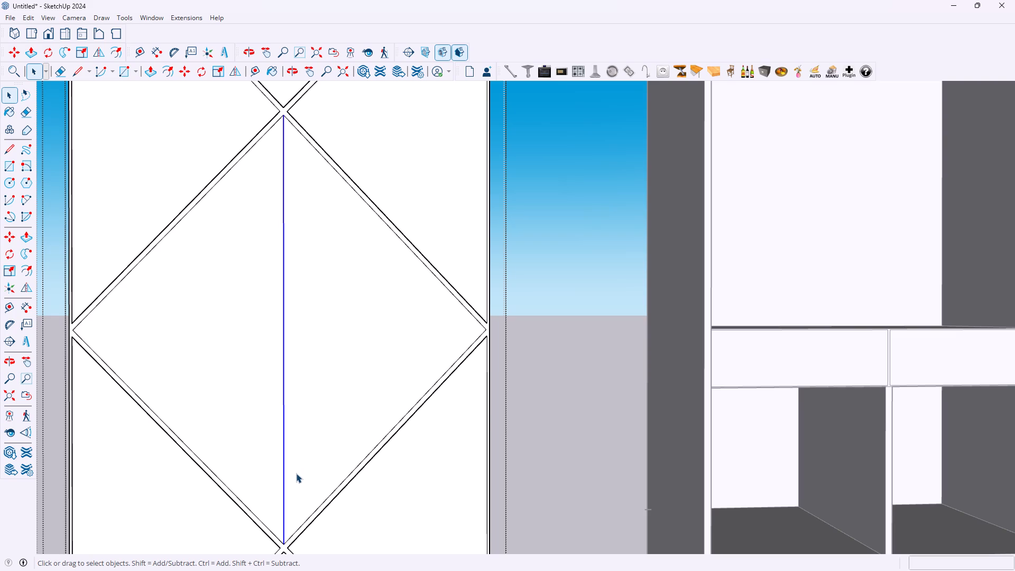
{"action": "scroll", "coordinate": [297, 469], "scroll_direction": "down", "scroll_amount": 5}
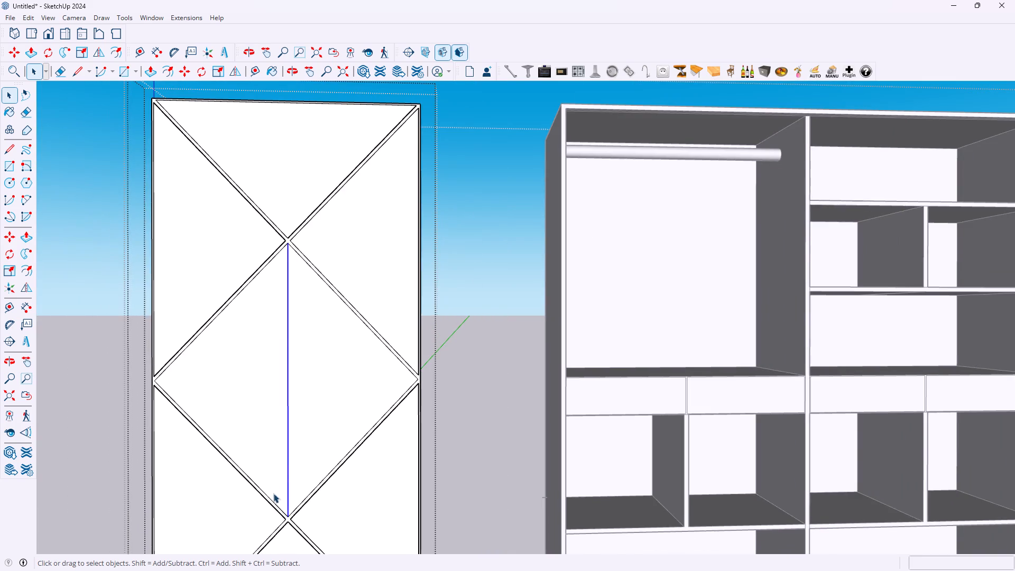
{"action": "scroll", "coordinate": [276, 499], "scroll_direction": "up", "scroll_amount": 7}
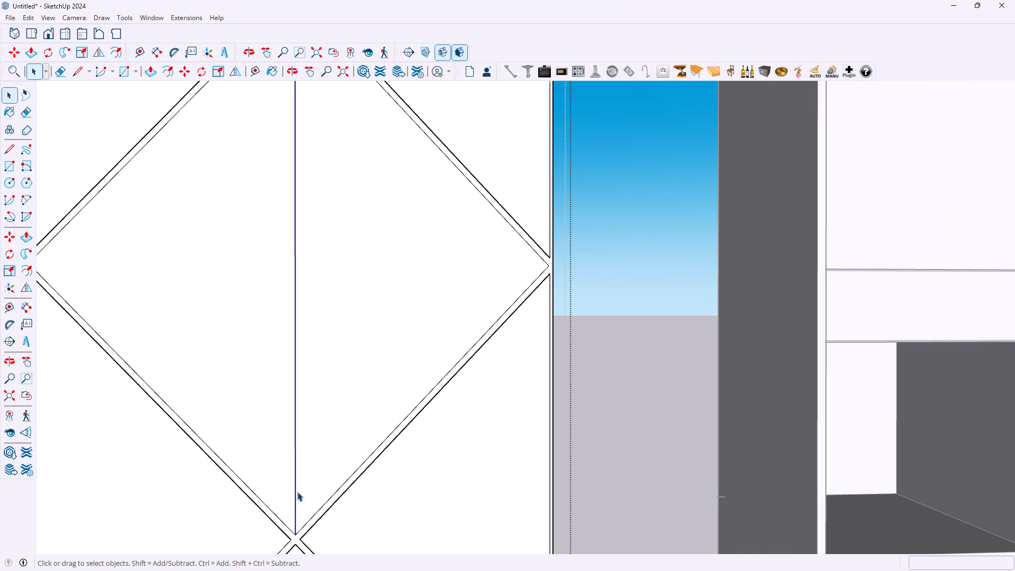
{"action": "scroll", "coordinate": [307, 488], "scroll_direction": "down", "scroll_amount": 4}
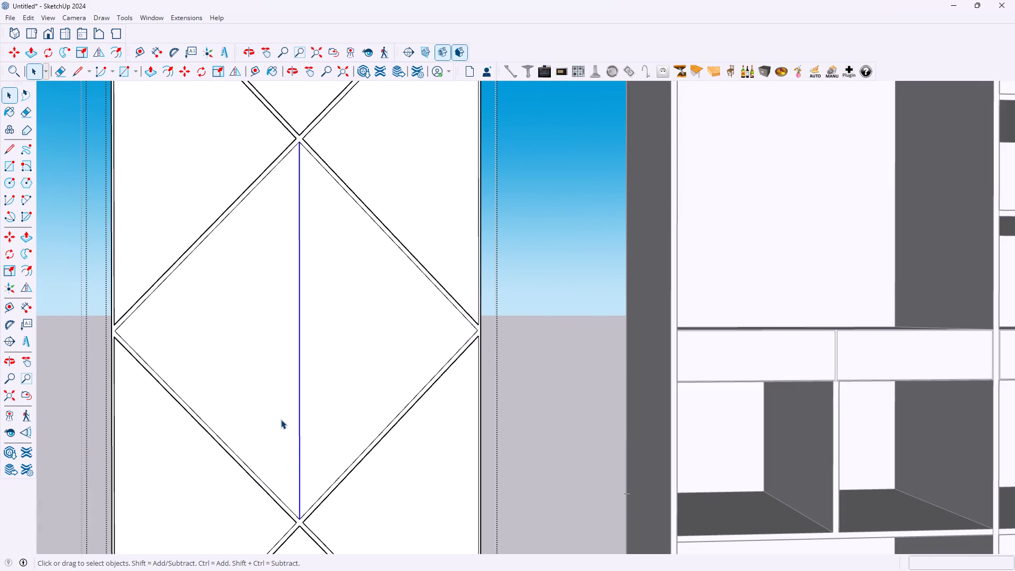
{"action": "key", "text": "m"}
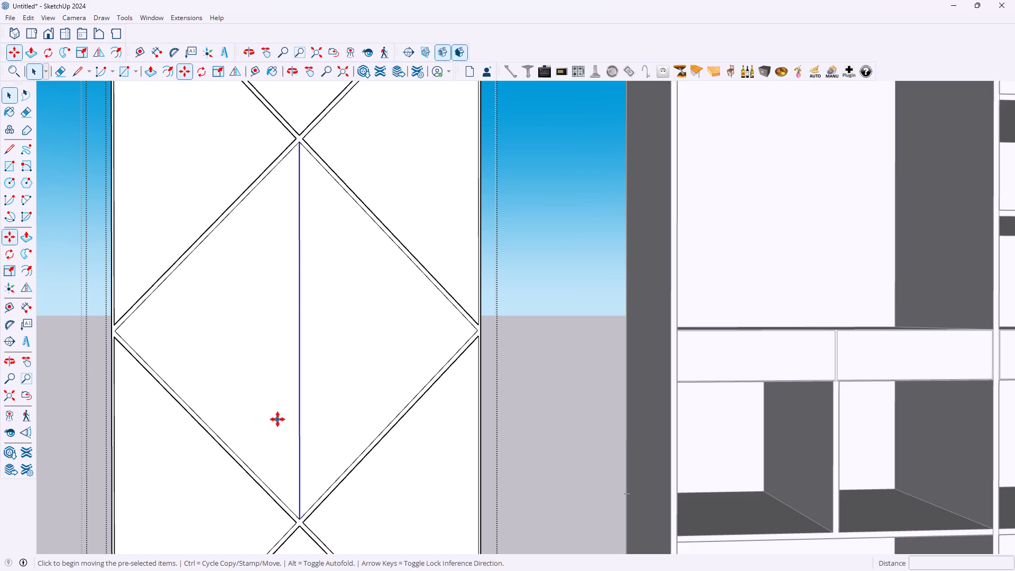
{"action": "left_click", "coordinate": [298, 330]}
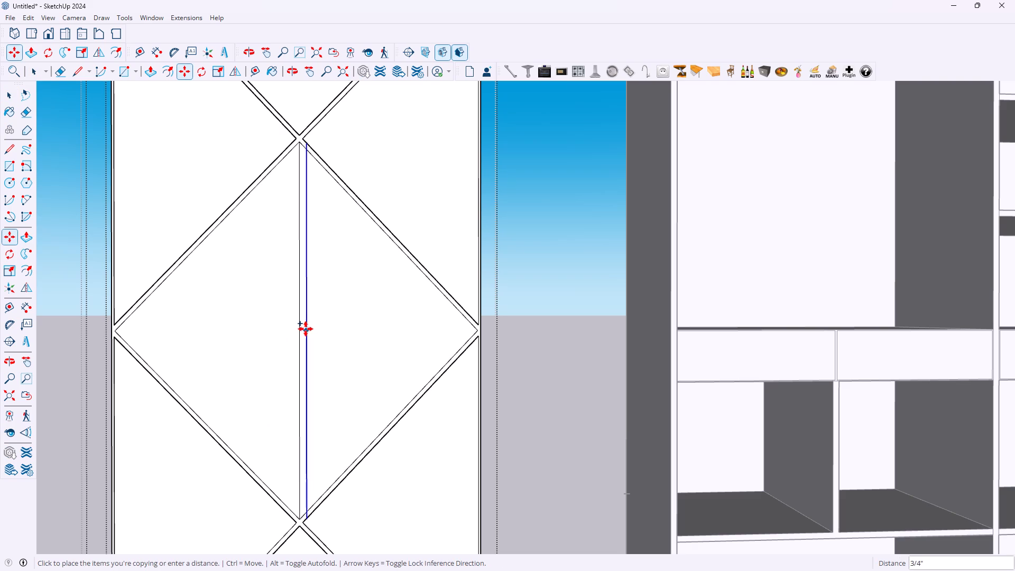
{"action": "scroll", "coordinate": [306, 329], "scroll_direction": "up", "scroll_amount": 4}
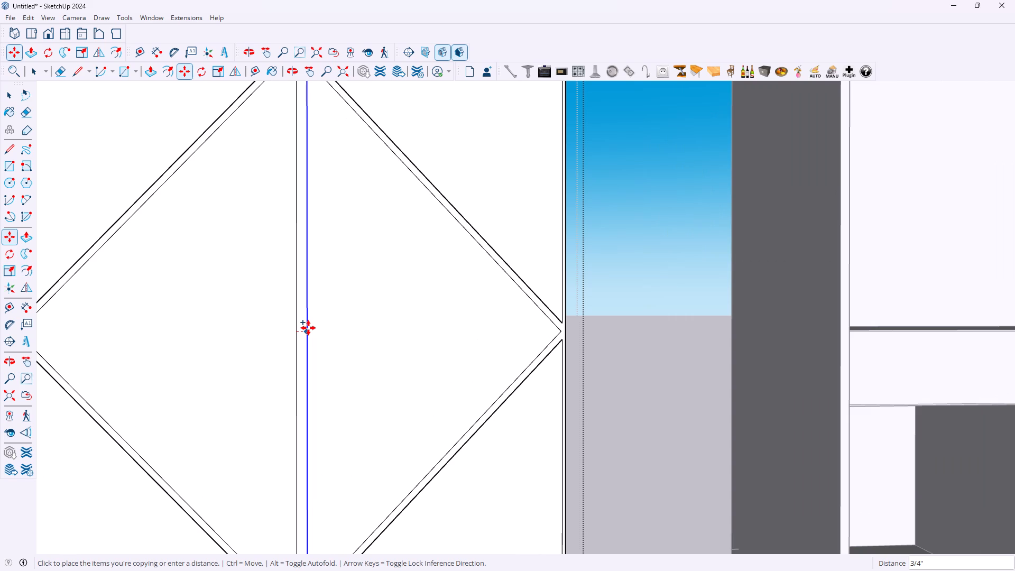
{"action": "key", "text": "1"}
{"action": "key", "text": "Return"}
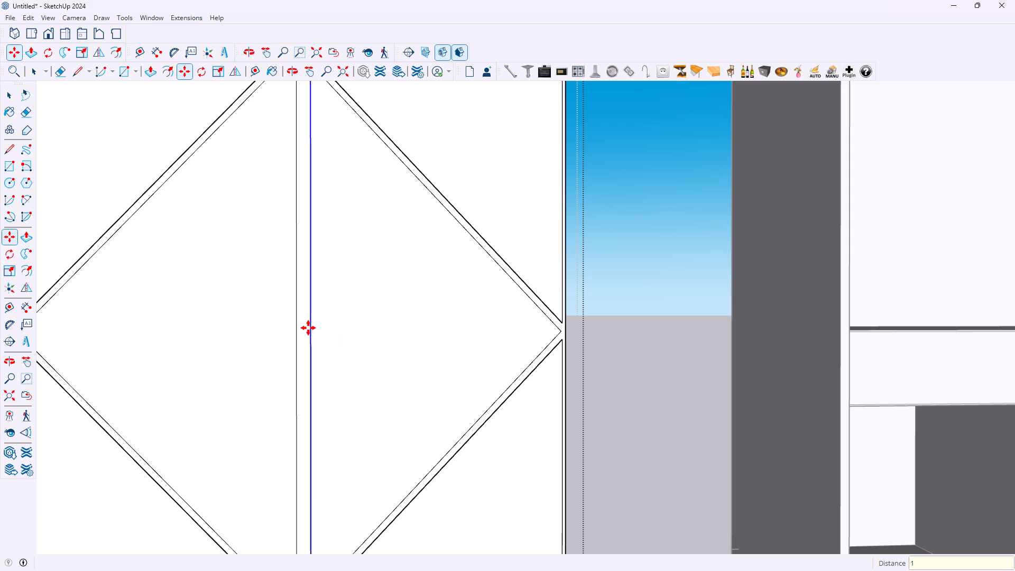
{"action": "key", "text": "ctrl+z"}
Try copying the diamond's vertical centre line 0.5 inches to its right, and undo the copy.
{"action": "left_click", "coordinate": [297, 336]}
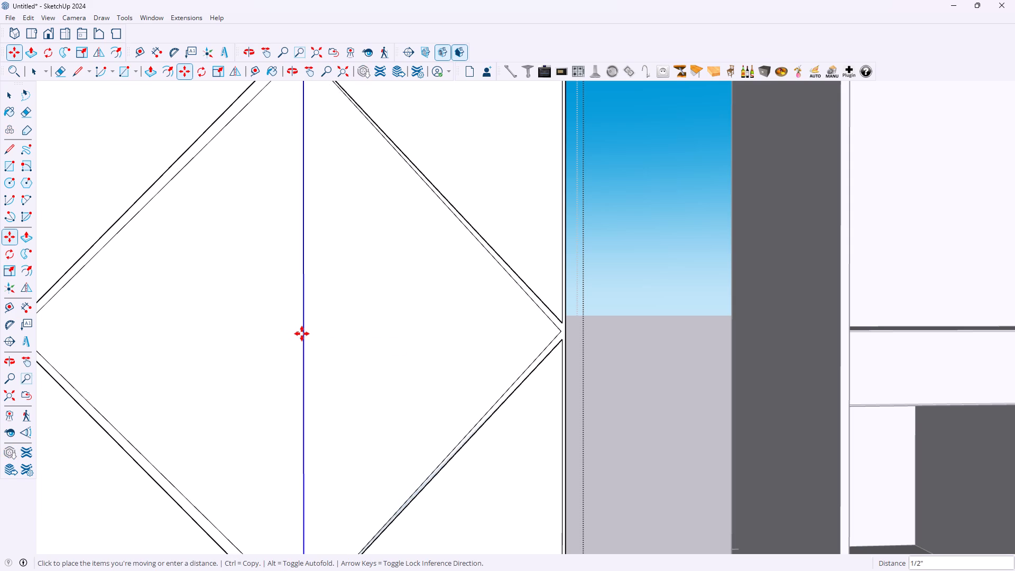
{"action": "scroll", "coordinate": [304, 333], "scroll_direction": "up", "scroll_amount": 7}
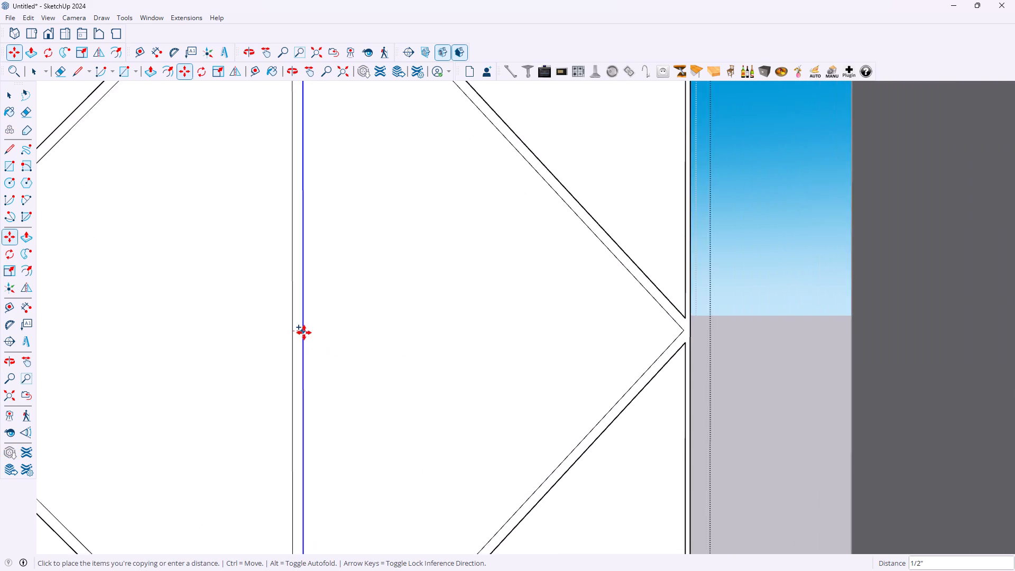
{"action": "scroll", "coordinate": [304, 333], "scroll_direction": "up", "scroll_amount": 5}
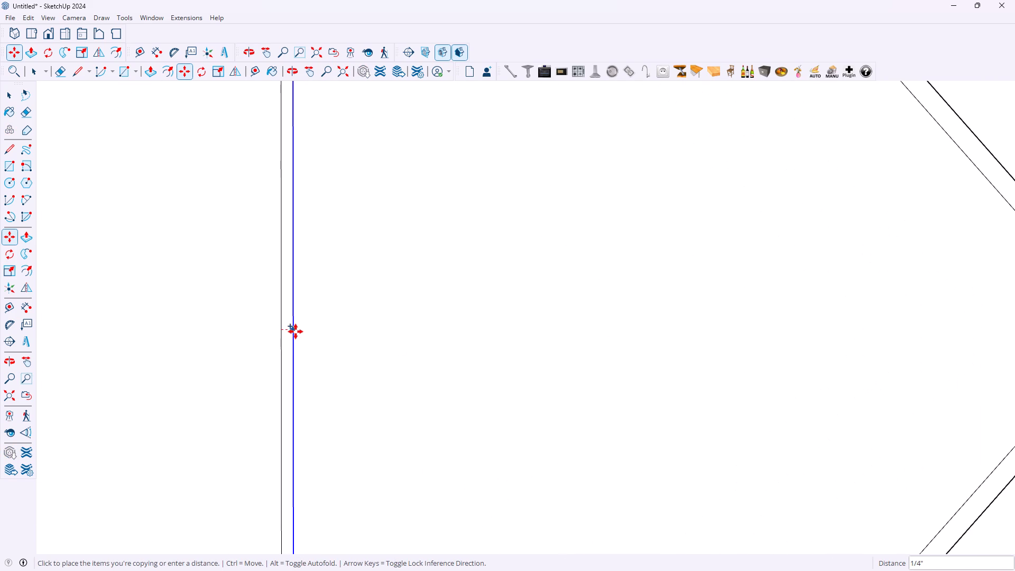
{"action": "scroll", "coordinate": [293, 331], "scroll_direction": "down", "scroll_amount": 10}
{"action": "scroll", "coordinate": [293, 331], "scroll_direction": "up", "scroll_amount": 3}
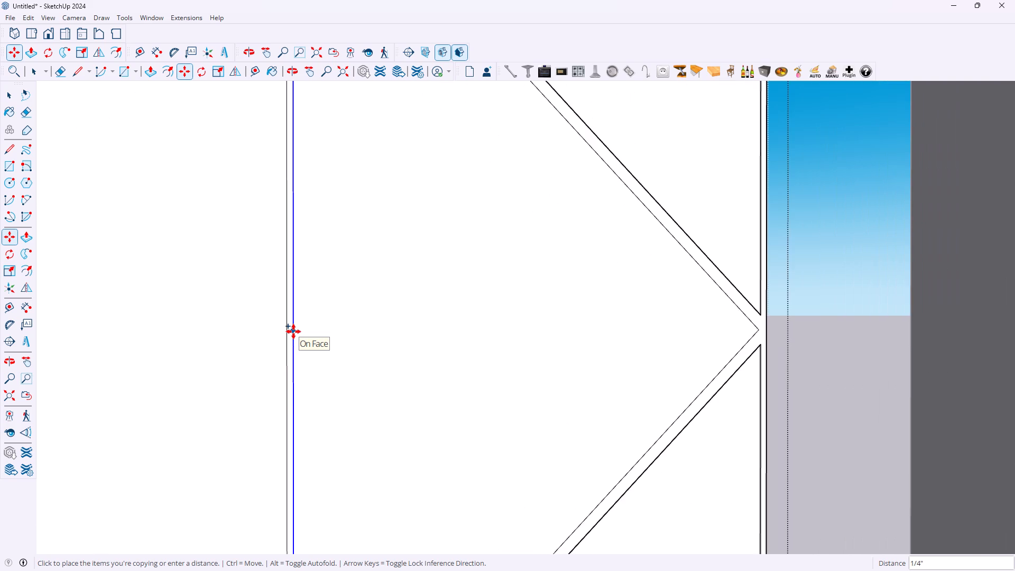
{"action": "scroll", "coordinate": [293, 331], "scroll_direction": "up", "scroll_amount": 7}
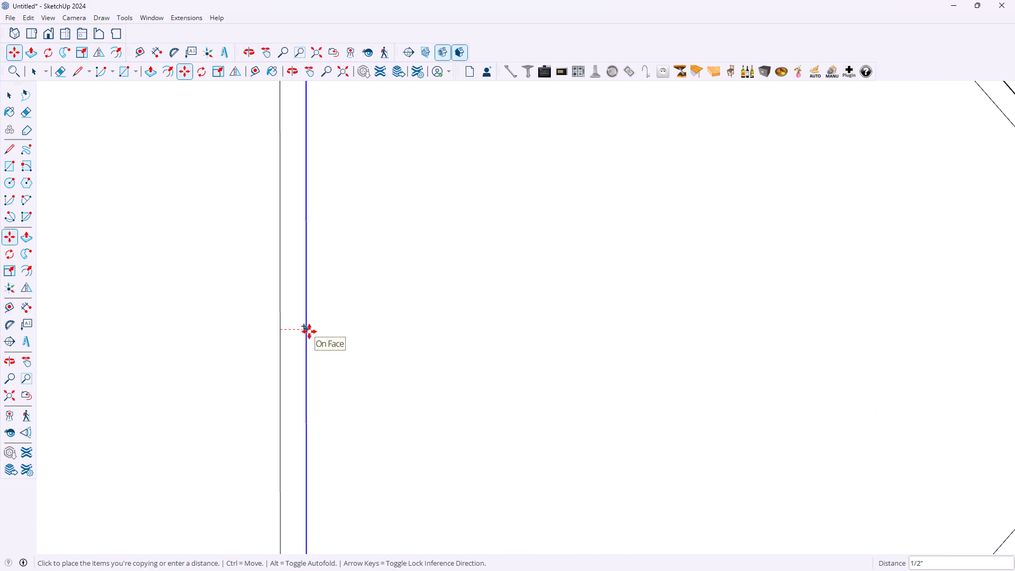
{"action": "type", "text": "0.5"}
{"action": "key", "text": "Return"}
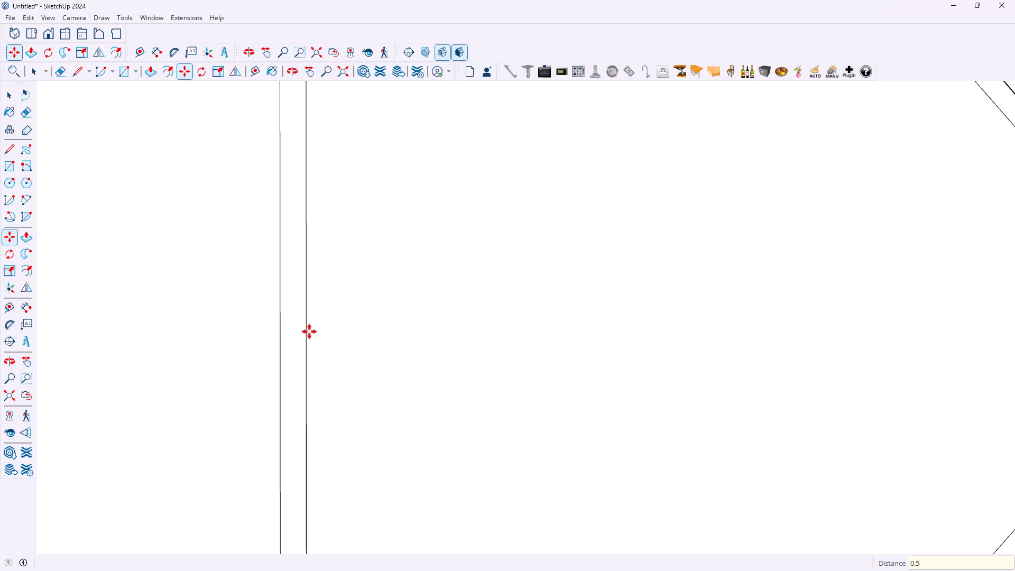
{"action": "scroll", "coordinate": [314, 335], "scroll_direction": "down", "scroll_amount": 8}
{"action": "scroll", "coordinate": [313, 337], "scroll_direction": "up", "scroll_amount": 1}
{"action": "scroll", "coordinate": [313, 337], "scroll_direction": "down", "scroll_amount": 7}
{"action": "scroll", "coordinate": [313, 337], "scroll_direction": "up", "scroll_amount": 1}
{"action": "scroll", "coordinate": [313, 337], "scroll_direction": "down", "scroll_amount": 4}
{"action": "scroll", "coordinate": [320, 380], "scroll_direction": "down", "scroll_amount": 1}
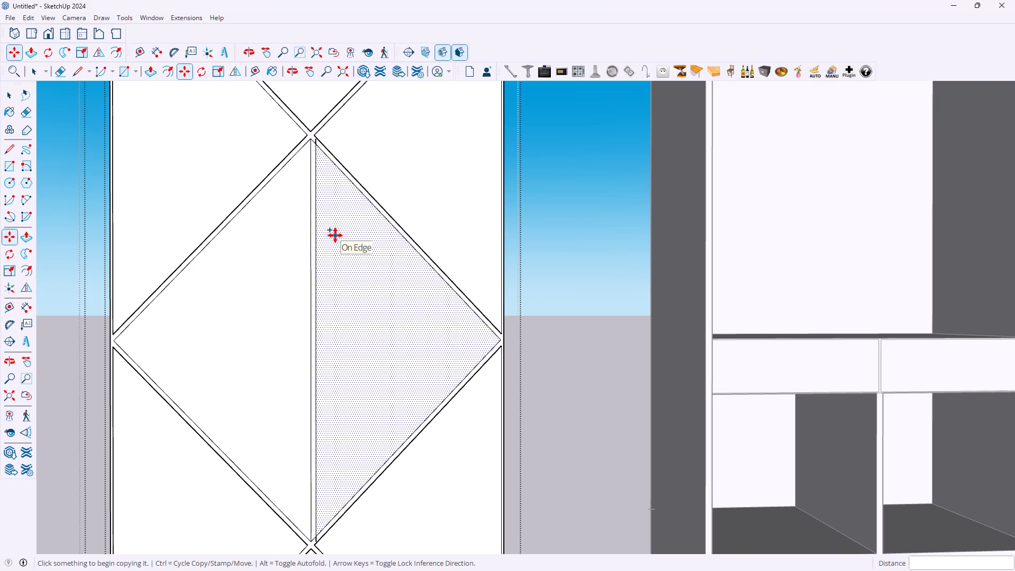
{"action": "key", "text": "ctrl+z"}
Copy the diamond's vertical centre line 0.5 inches to its left, constrained to the red axis.
{"action": "scroll", "coordinate": [320, 233], "scroll_direction": "up", "scroll_amount": 2}
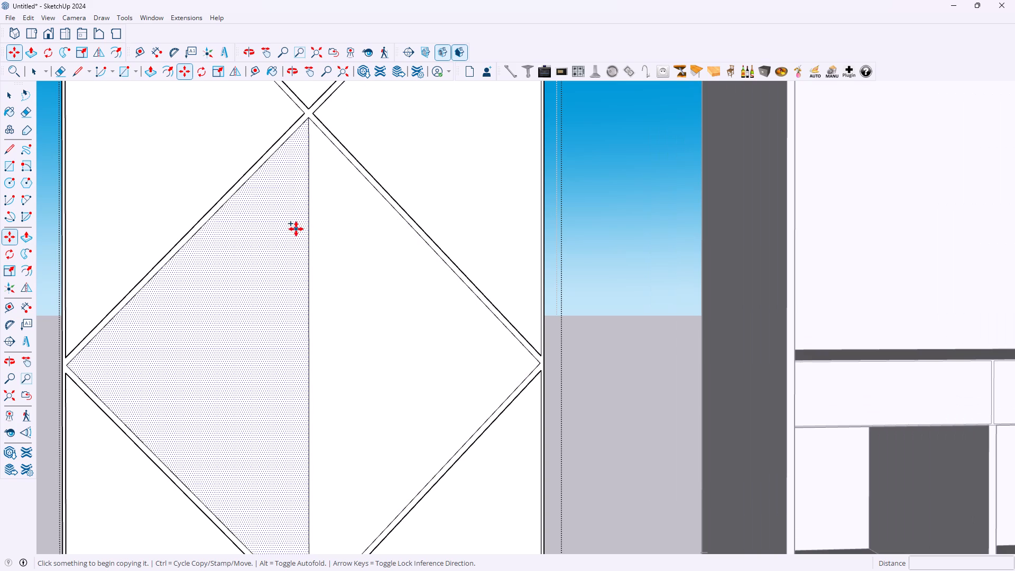
{"action": "left_click", "coordinate": [309, 242]}
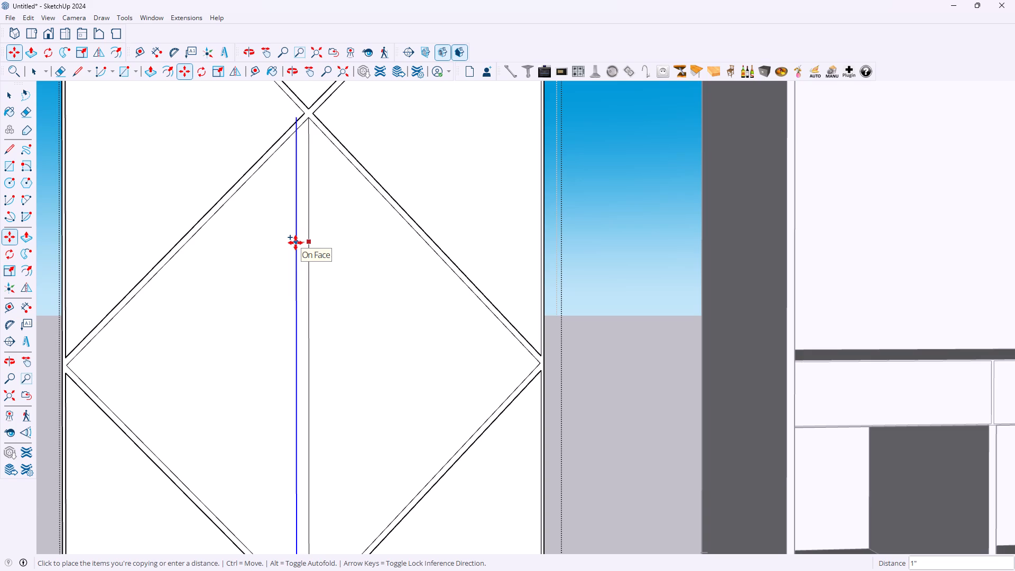
{"action": "key", "text": "Left"}
{"action": "key", "text": "Left"}
{"action": "key", "text": "Up"}
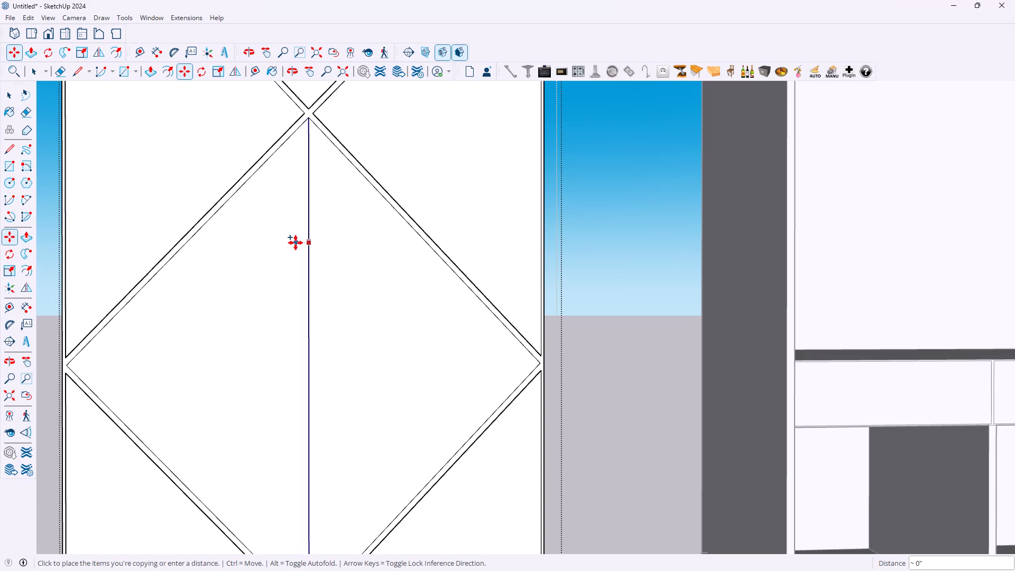
{"action": "key", "text": "Up"}
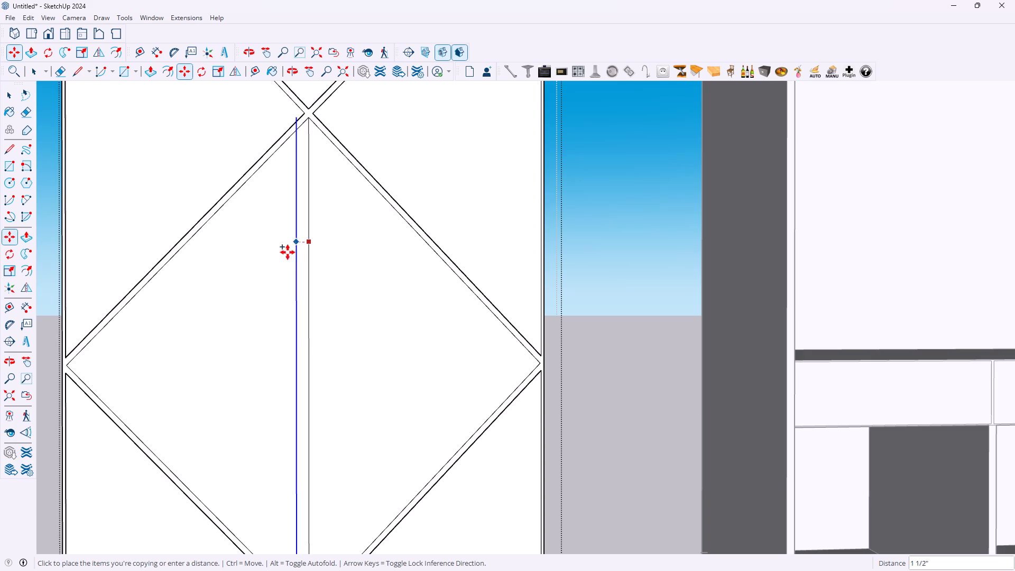
{"action": "key", "text": "Down"}
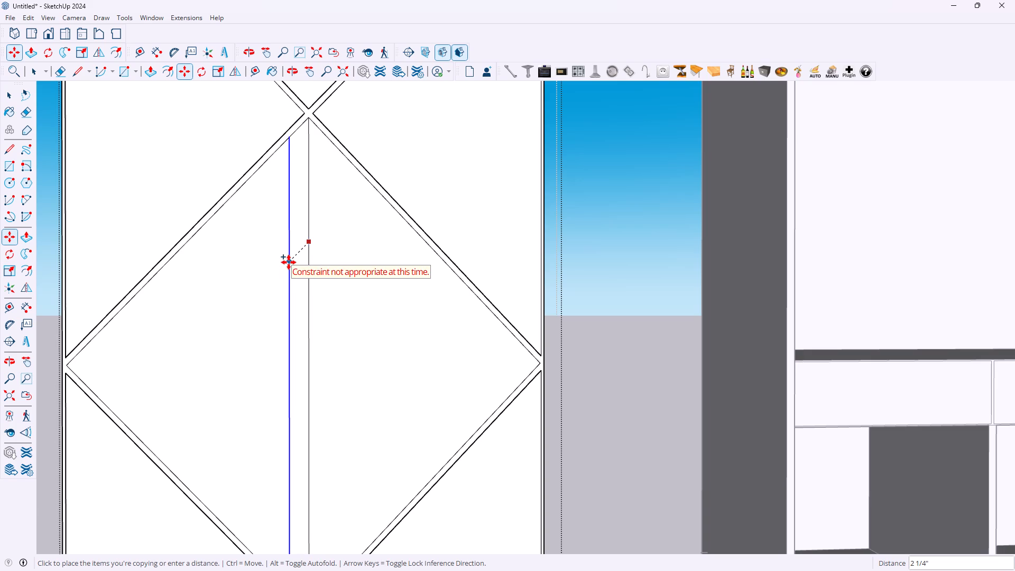
{"action": "key", "text": "Right"}
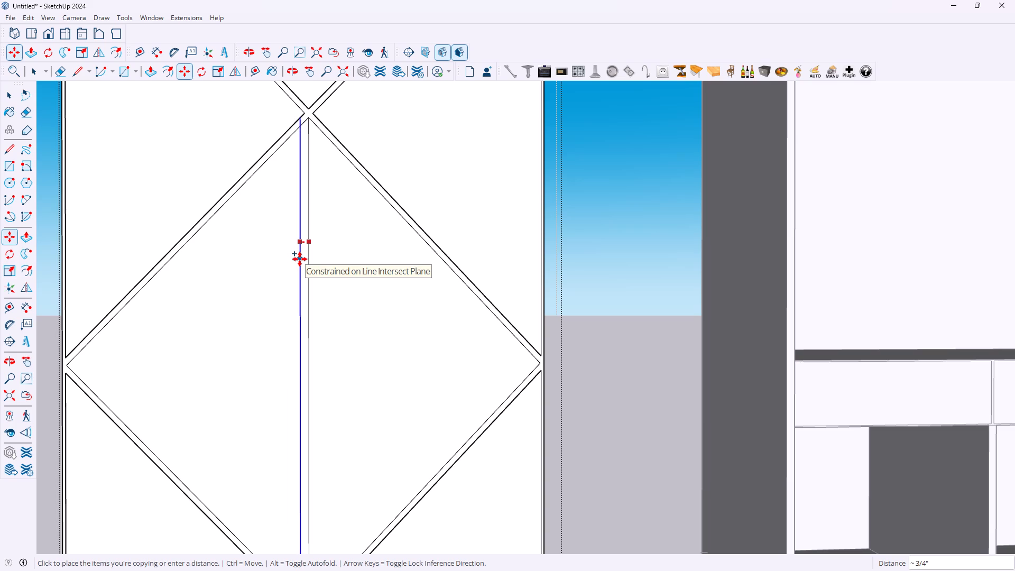
{"action": "type", "text": "0.5"}
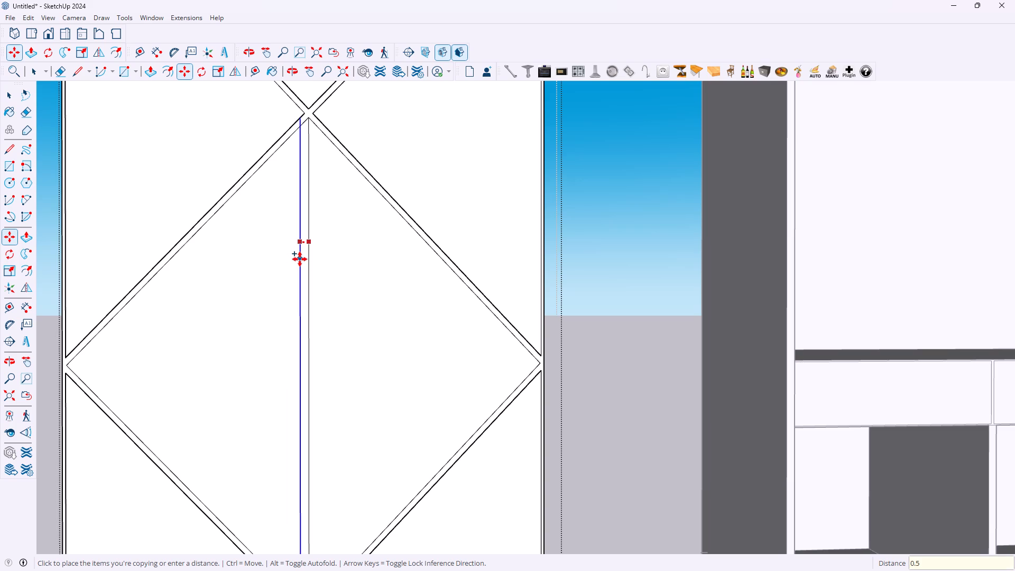
{"action": "key", "text": "Return"}
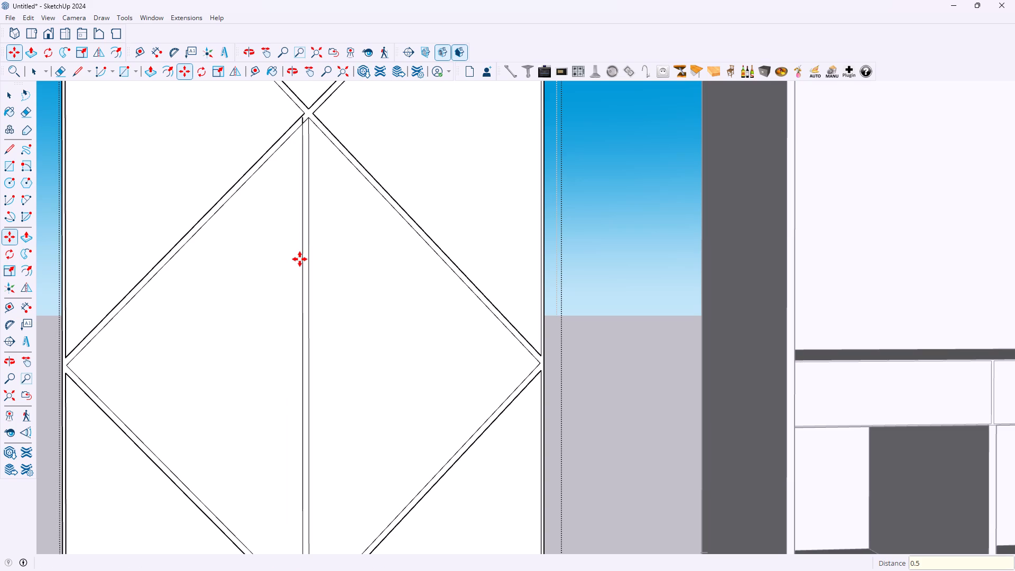
Copy the diamond's vertical centre line 1/2 inch to its right along the red axis.
{"action": "left_click", "coordinate": [309, 271]}
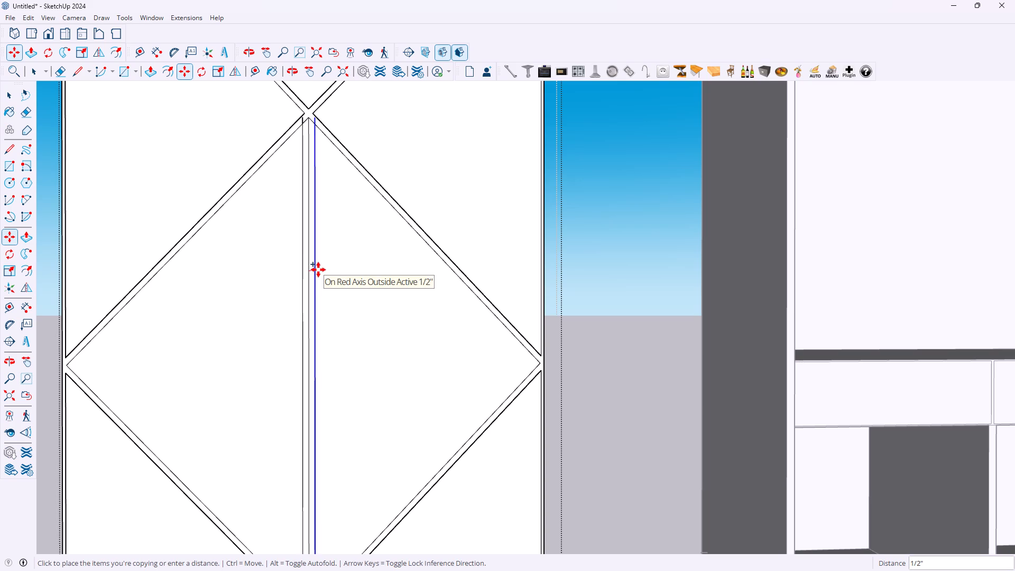
{"action": "left_click", "coordinate": [318, 270]}
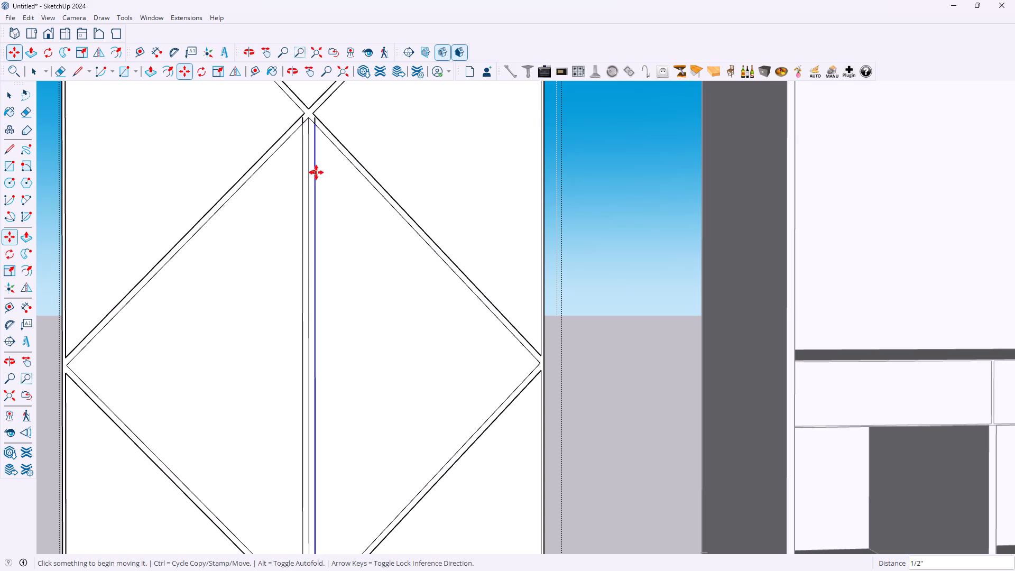
Erase the overhanging ends of the centre strip's two side lines at the middle diamond's top corner.
{"action": "key", "text": "e"}
{"action": "scroll", "coordinate": [304, 108], "scroll_direction": "up", "scroll_amount": 7}
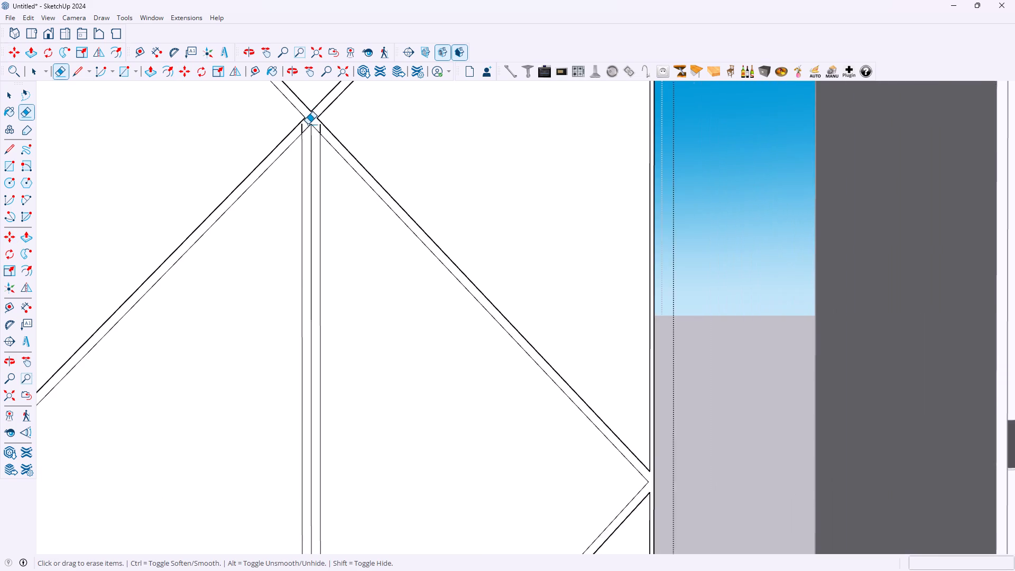
{"action": "scroll", "coordinate": [308, 124], "scroll_direction": "up", "scroll_amount": 3}
{"action": "left_click", "coordinate": [298, 126]}
{"action": "left_click", "coordinate": [329, 128]}
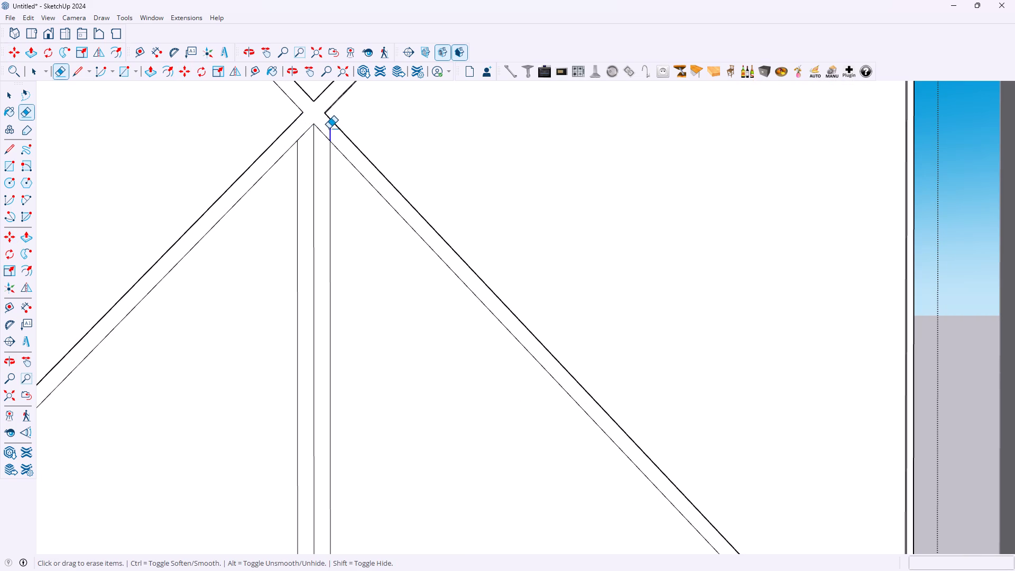
Erase the overhanging ends of the centre strip's two side lines at the middle diamond's bottom corner.
{"action": "scroll", "coordinate": [334, 138], "scroll_direction": "down", "scroll_amount": 20}
{"action": "scroll", "coordinate": [344, 366], "scroll_direction": "up", "scroll_amount": 4}
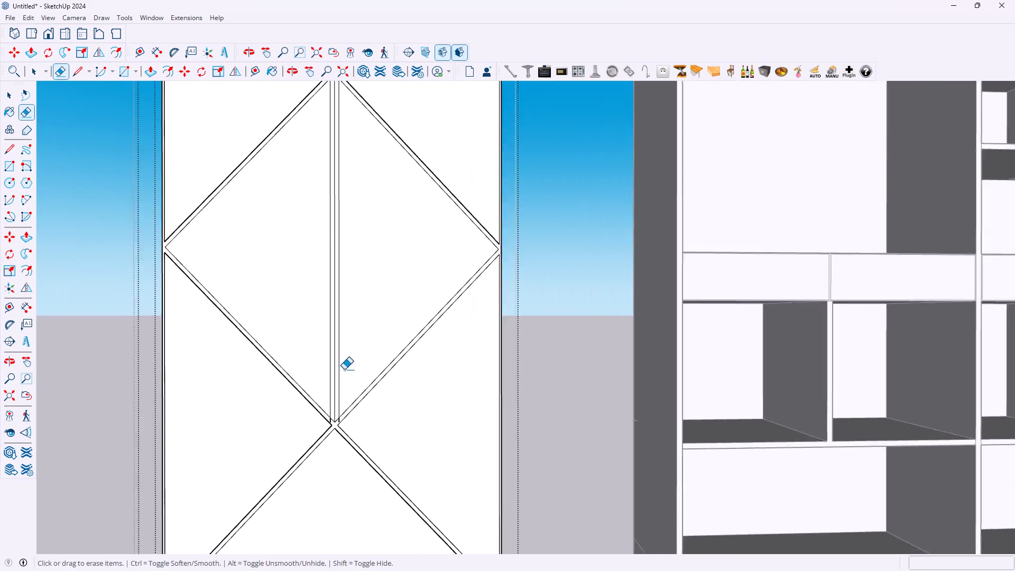
{"action": "scroll", "coordinate": [344, 370], "scroll_direction": "up", "scroll_amount": 16}
{"action": "left_click", "coordinate": [330, 413]}
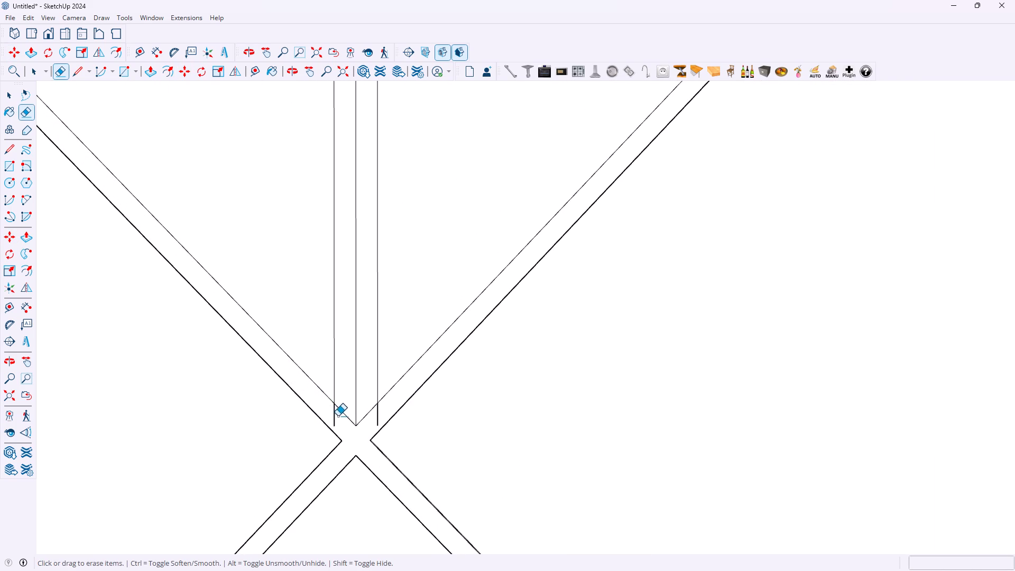
{"action": "left_click_drag", "start_coordinate": [328, 415], "coordinate": [340, 421]}
{"action": "left_click", "coordinate": [367, 426]}
{"action": "left_click_drag", "start_coordinate": [382, 411], "coordinate": [364, 426]}
{"action": "scroll", "coordinate": [377, 389], "scroll_direction": "up", "scroll_amount": 1}
{"action": "scroll", "coordinate": [377, 386], "scroll_direction": "down", "scroll_amount": 16}
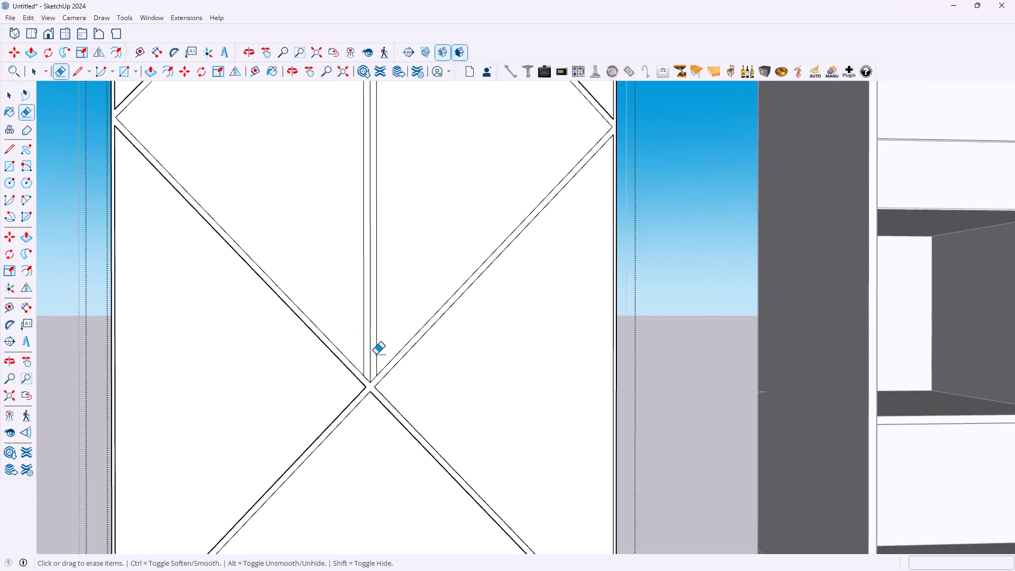
Select the centre strip's three vertical lines without the adjoining faces, and start making a component from them.
{"action": "scroll", "coordinate": [376, 354], "scroll_direction": "down", "scroll_amount": 4}
{"action": "scroll", "coordinate": [374, 349], "scroll_direction": "up", "scroll_amount": 1}
{"action": "scroll", "coordinate": [374, 349], "scroll_direction": "down", "scroll_amount": 1}
{"action": "scroll", "coordinate": [374, 347], "scroll_direction": "up", "scroll_amount": 4}
{"action": "scroll", "coordinate": [380, 303], "scroll_direction": "down", "scroll_amount": 13}
{"action": "scroll", "coordinate": [370, 187], "scroll_direction": "up", "scroll_amount": 7}
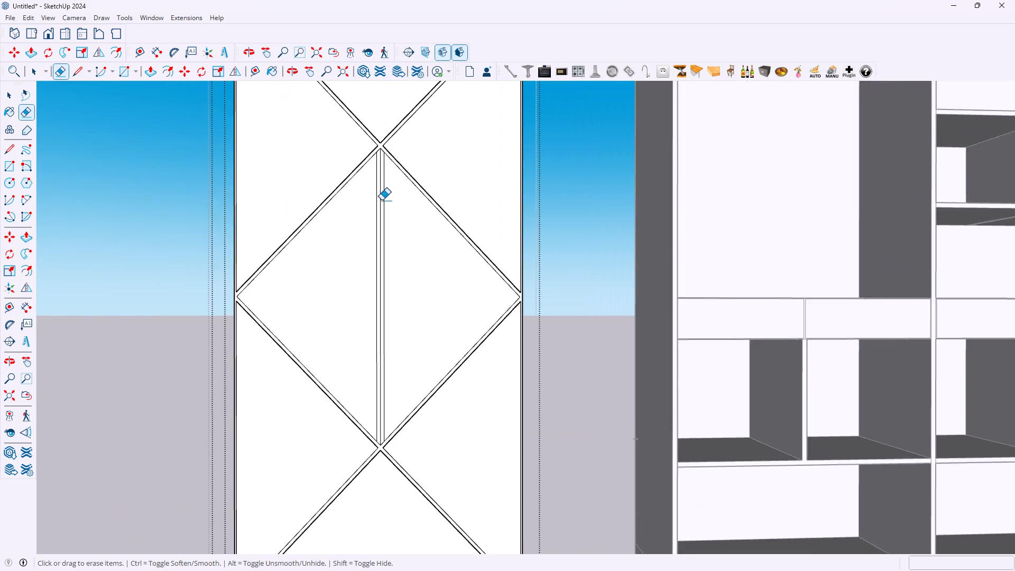
{"action": "scroll", "coordinate": [382, 200], "scroll_direction": "up", "scroll_amount": 4}
{"action": "key", "text": "space"}
{"action": "left_click_drag", "start_coordinate": [400, 238], "coordinate": [363, 254]}
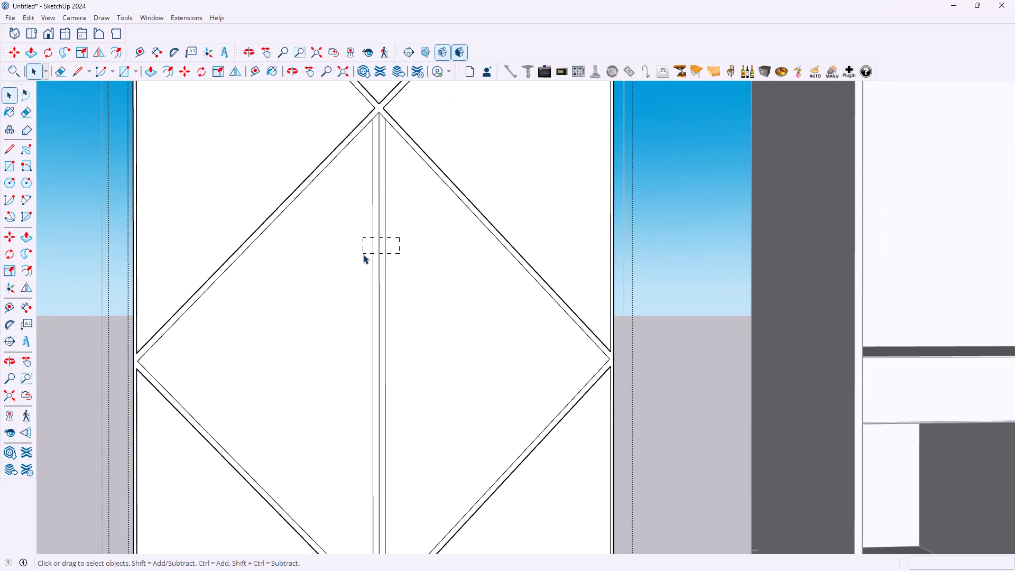
{"action": "left_click", "coordinate": [409, 251], "text": "ctrl"}
{"action": "left_click", "coordinate": [403, 273], "text": "ctrl"}
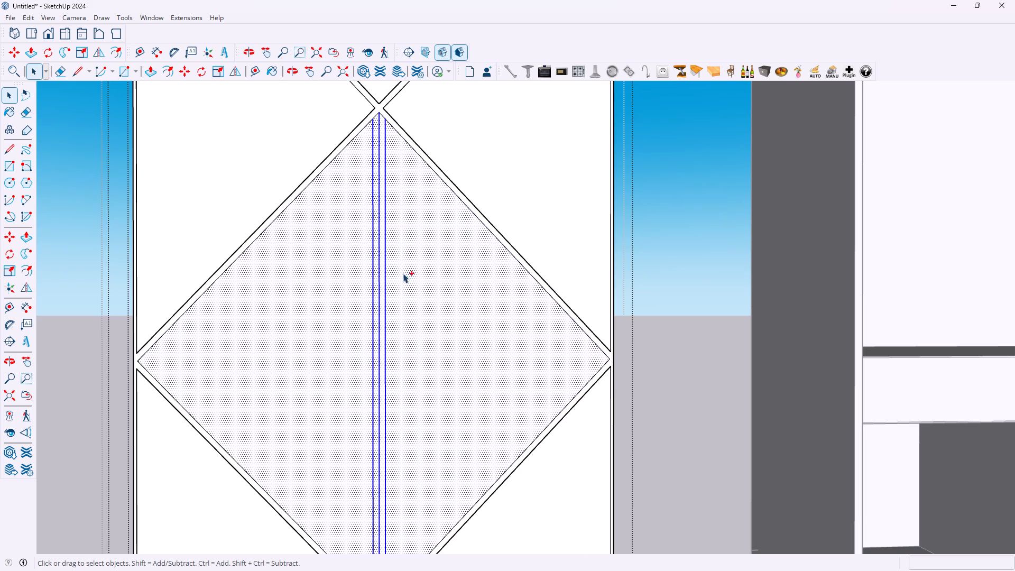
{"action": "left_click", "coordinate": [402, 273], "text": "shift"}
{"action": "left_click", "coordinate": [326, 285], "text": "shift"}
{"action": "scroll", "coordinate": [373, 289], "scroll_direction": "up", "scroll_amount": 4, "text": "shift"}
{"action": "left_click", "coordinate": [377, 288], "text": "shift"}
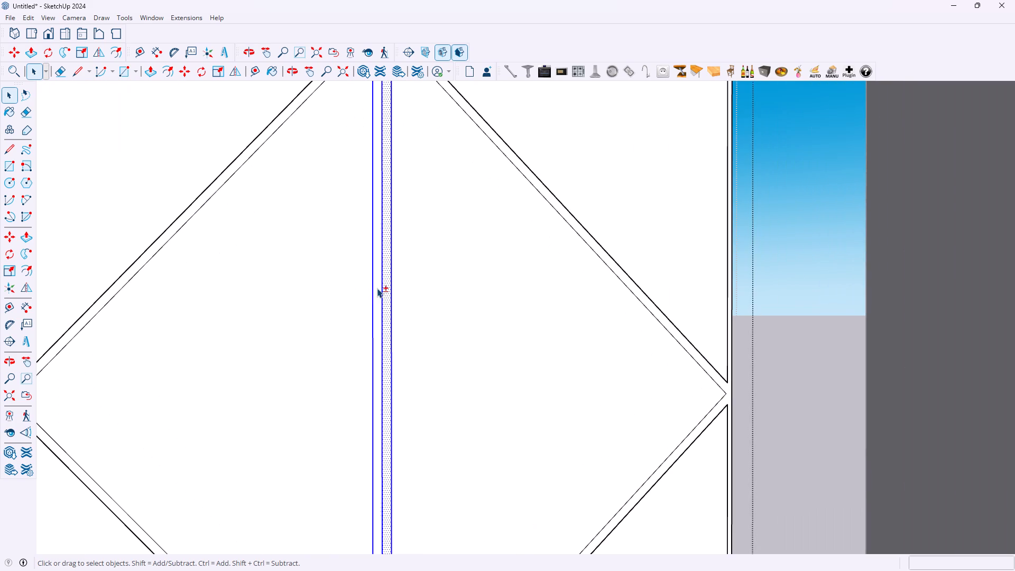
{"action": "left_click", "coordinate": [386, 287], "text": "shift"}
{"action": "right_click", "coordinate": [381, 285]}
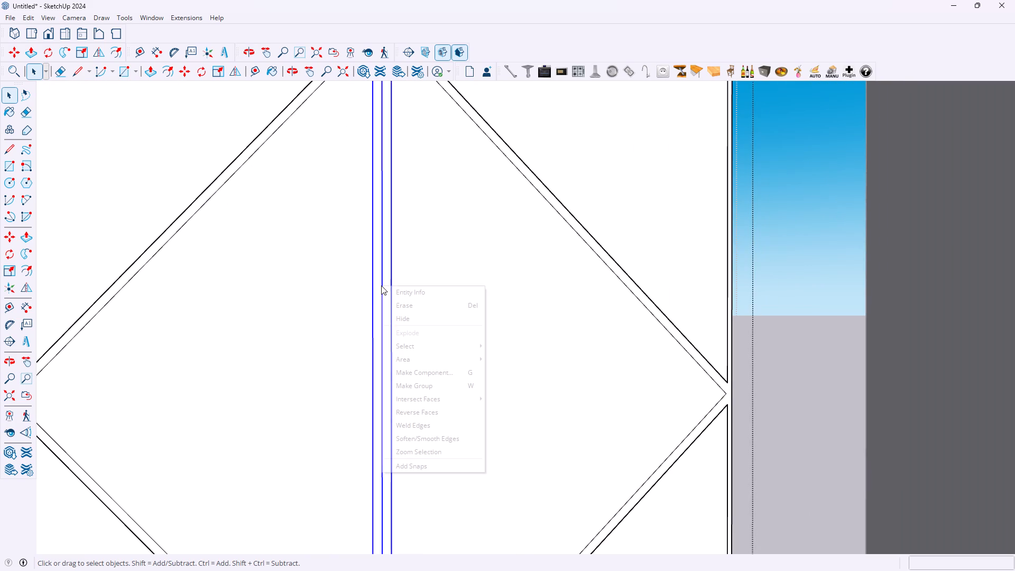
{"action": "left_click", "coordinate": [420, 373]}
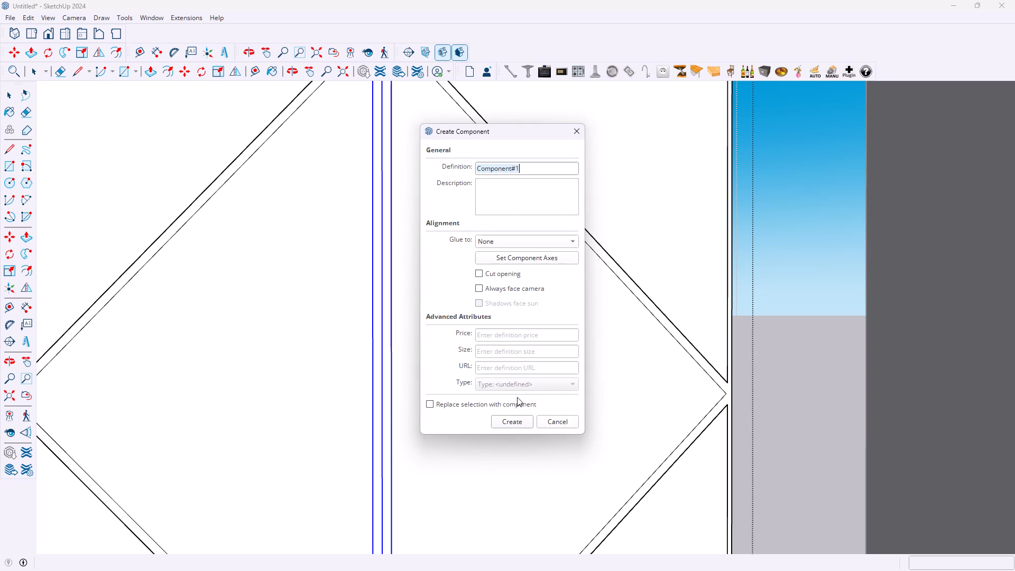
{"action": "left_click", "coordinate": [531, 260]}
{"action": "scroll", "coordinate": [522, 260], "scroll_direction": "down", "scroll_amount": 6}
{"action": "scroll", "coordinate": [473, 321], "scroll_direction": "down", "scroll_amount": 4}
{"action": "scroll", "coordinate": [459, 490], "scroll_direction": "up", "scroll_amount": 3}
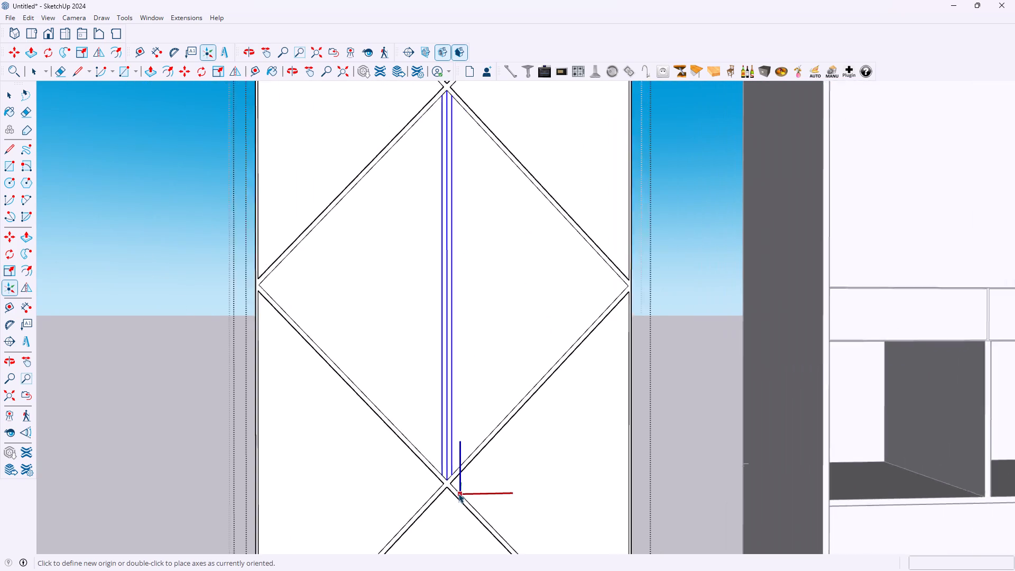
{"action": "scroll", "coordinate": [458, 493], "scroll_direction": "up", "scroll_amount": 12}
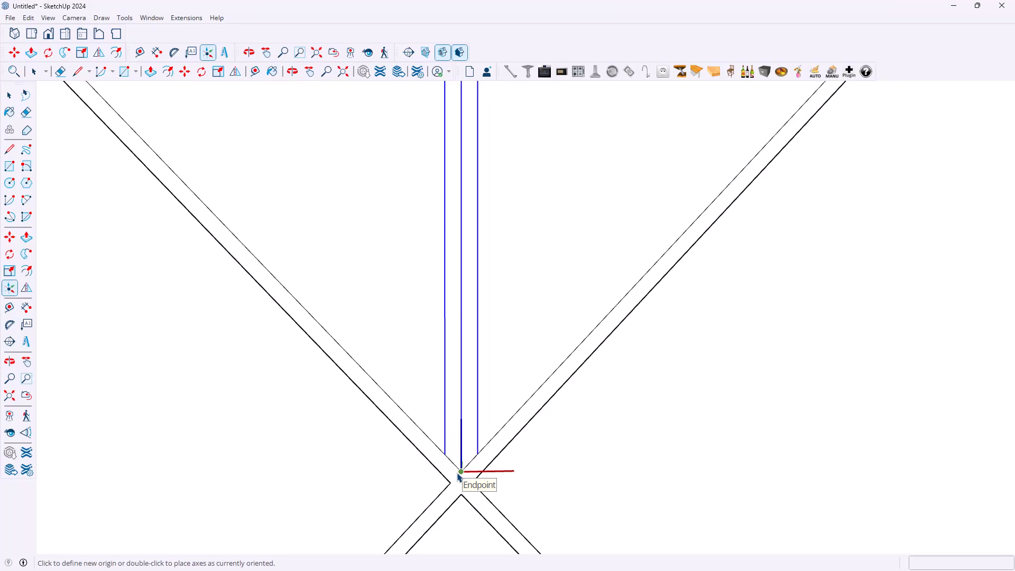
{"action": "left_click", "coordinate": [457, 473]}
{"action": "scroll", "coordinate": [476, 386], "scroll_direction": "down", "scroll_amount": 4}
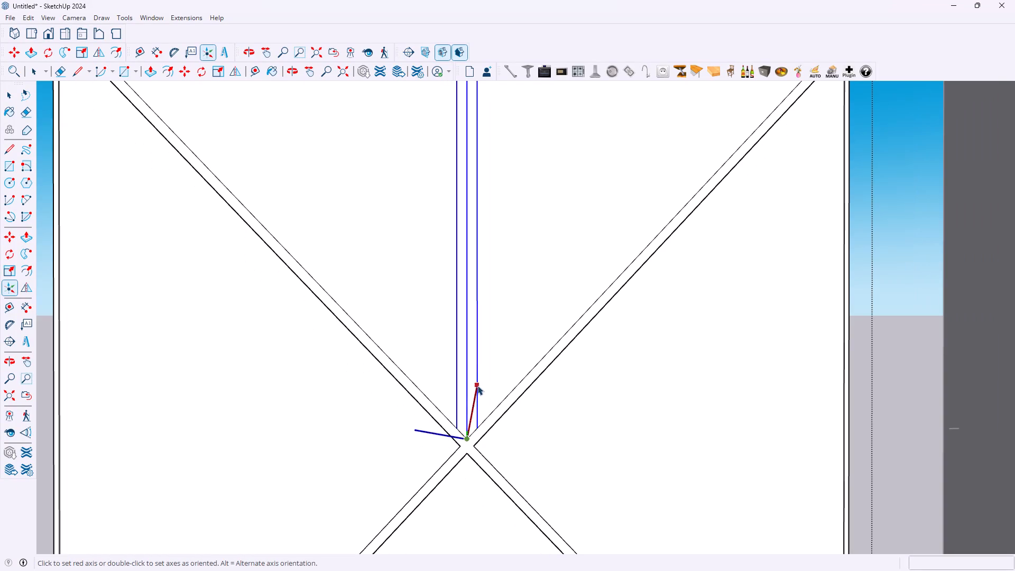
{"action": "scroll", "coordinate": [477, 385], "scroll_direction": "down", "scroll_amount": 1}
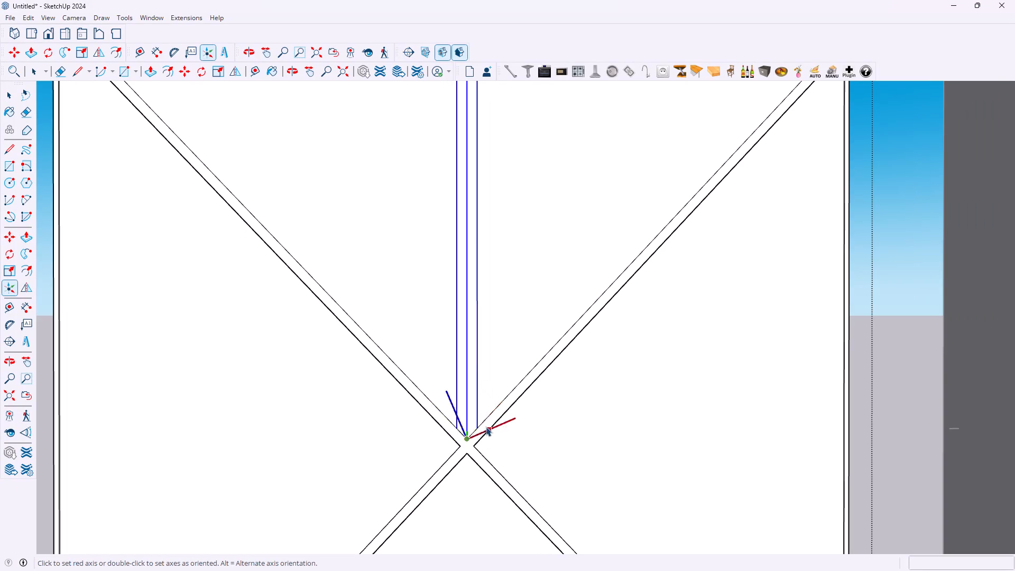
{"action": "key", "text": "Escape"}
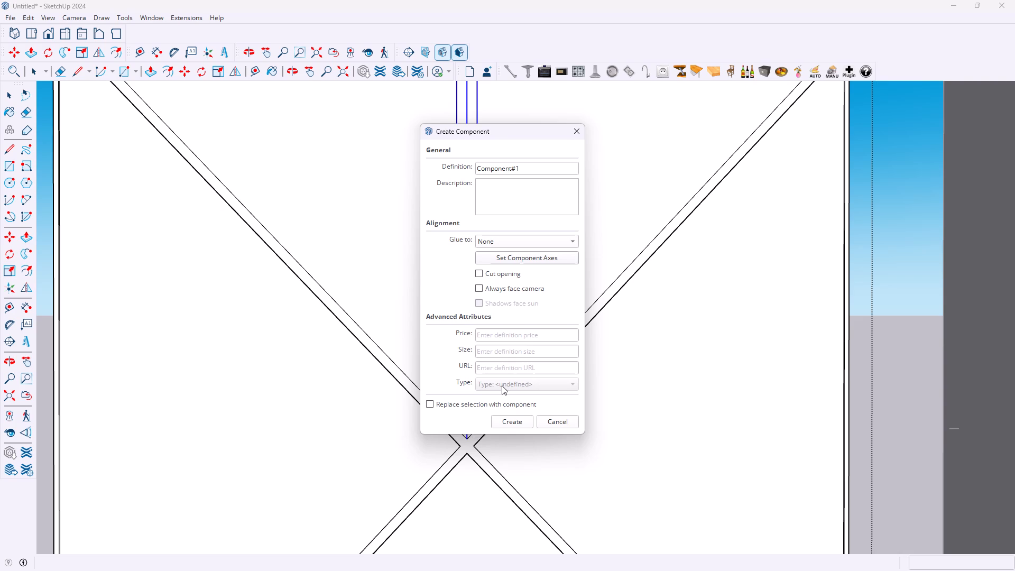
Create the component with the default settings, leaving replacement of the selection off.
{"action": "left_click", "coordinate": [509, 426]}
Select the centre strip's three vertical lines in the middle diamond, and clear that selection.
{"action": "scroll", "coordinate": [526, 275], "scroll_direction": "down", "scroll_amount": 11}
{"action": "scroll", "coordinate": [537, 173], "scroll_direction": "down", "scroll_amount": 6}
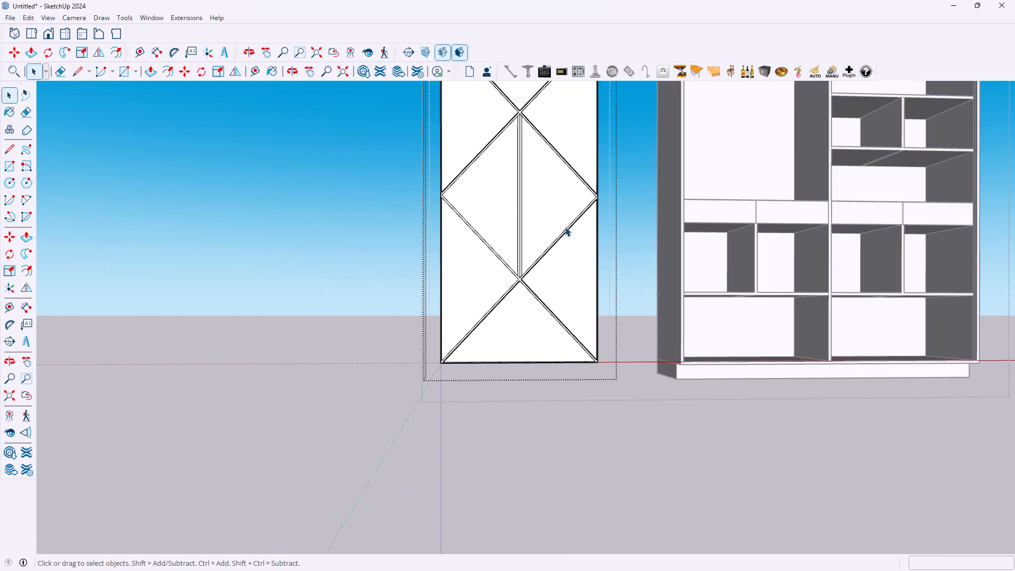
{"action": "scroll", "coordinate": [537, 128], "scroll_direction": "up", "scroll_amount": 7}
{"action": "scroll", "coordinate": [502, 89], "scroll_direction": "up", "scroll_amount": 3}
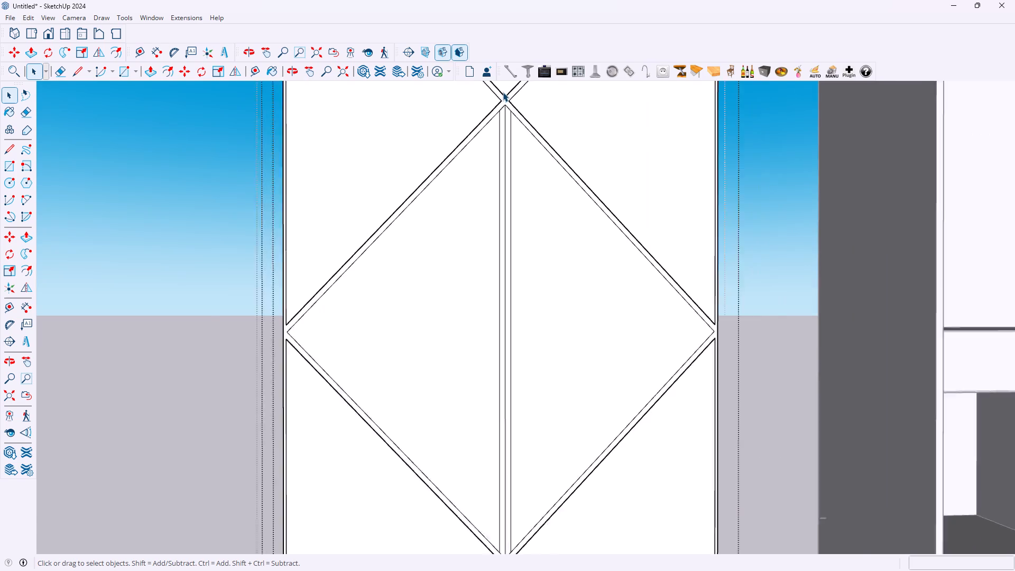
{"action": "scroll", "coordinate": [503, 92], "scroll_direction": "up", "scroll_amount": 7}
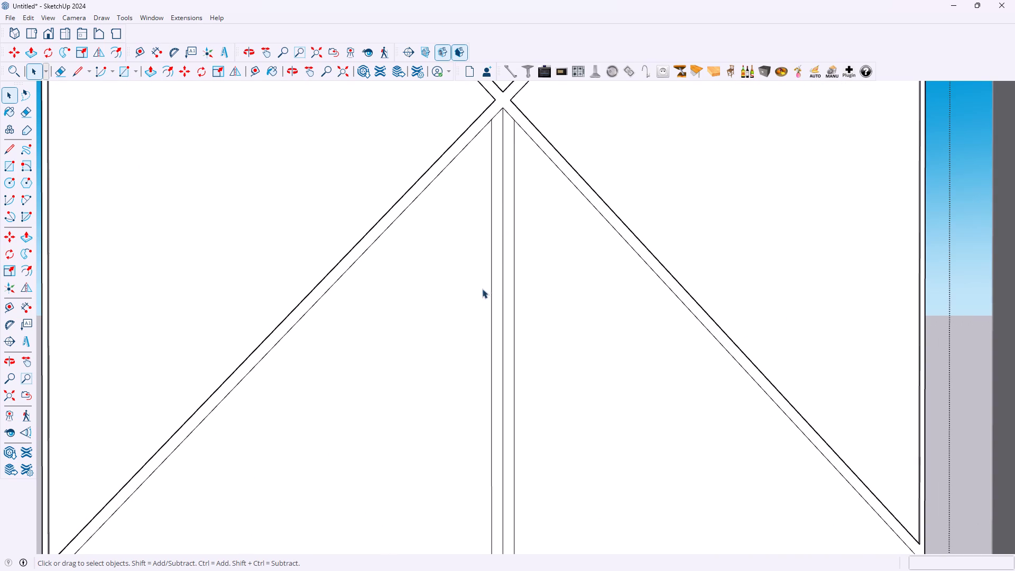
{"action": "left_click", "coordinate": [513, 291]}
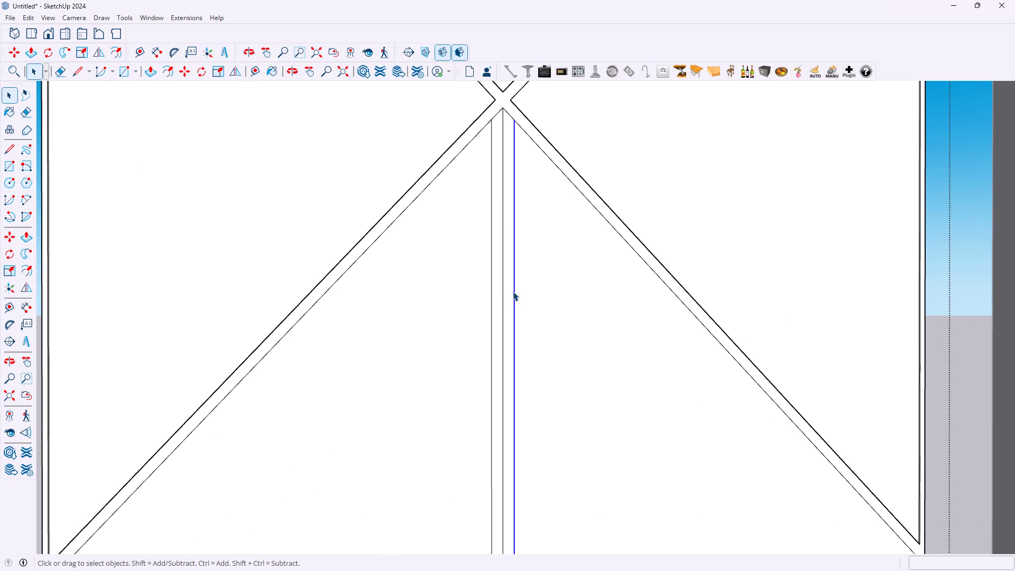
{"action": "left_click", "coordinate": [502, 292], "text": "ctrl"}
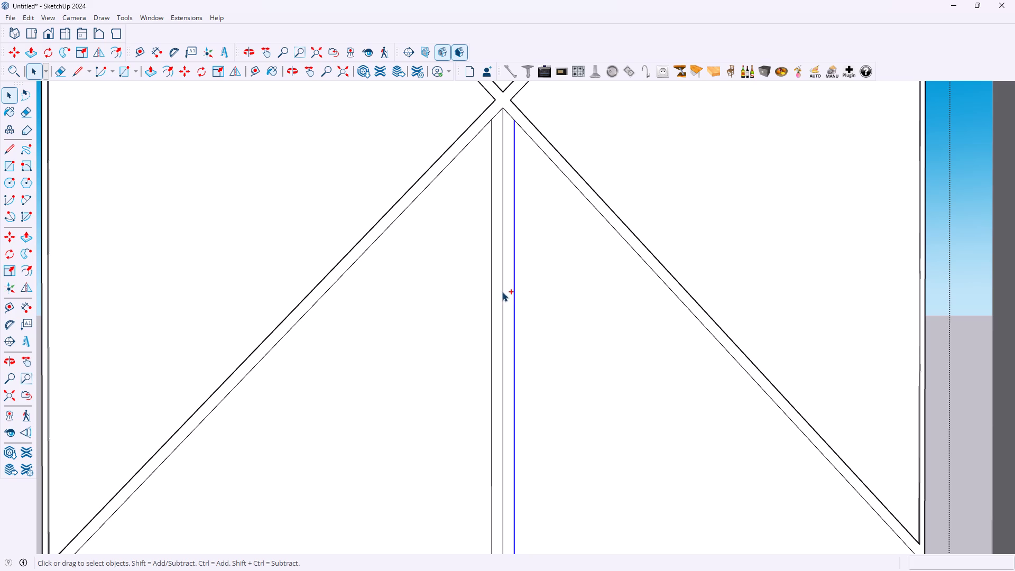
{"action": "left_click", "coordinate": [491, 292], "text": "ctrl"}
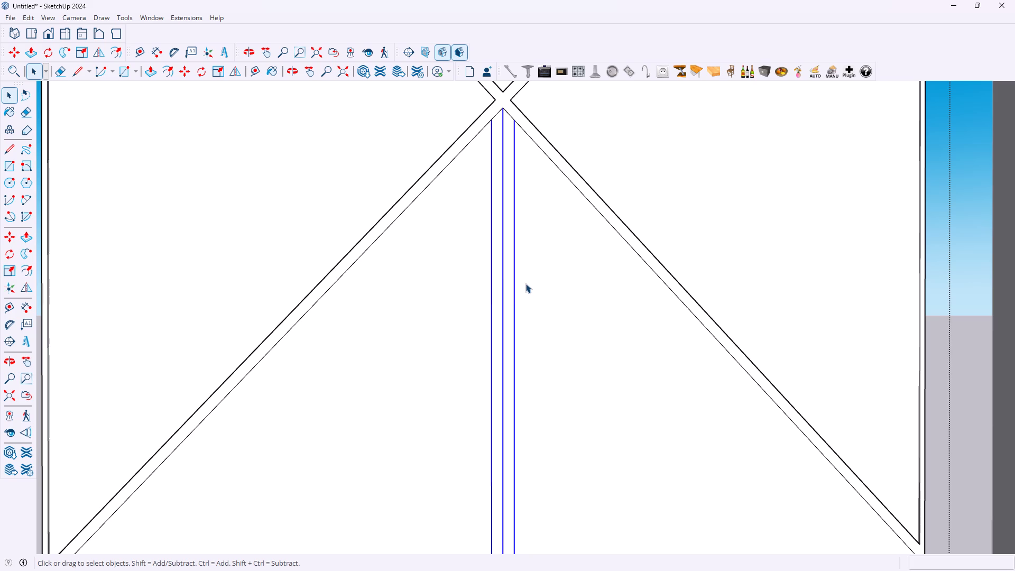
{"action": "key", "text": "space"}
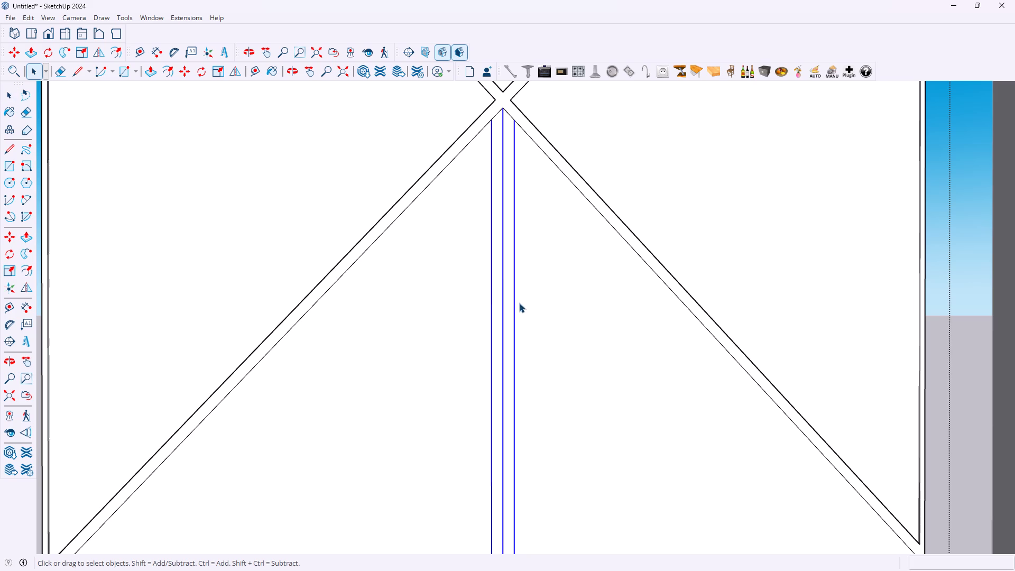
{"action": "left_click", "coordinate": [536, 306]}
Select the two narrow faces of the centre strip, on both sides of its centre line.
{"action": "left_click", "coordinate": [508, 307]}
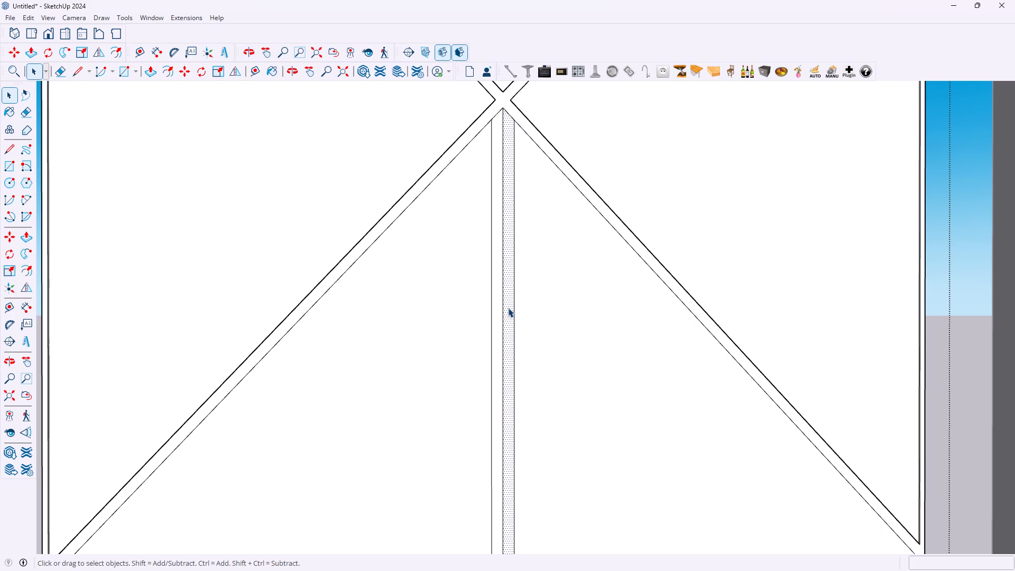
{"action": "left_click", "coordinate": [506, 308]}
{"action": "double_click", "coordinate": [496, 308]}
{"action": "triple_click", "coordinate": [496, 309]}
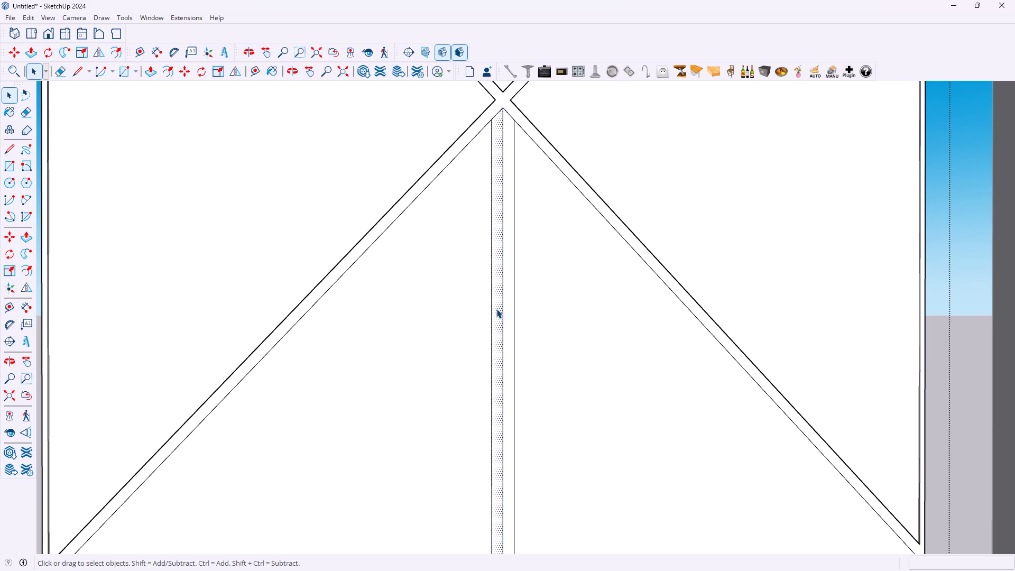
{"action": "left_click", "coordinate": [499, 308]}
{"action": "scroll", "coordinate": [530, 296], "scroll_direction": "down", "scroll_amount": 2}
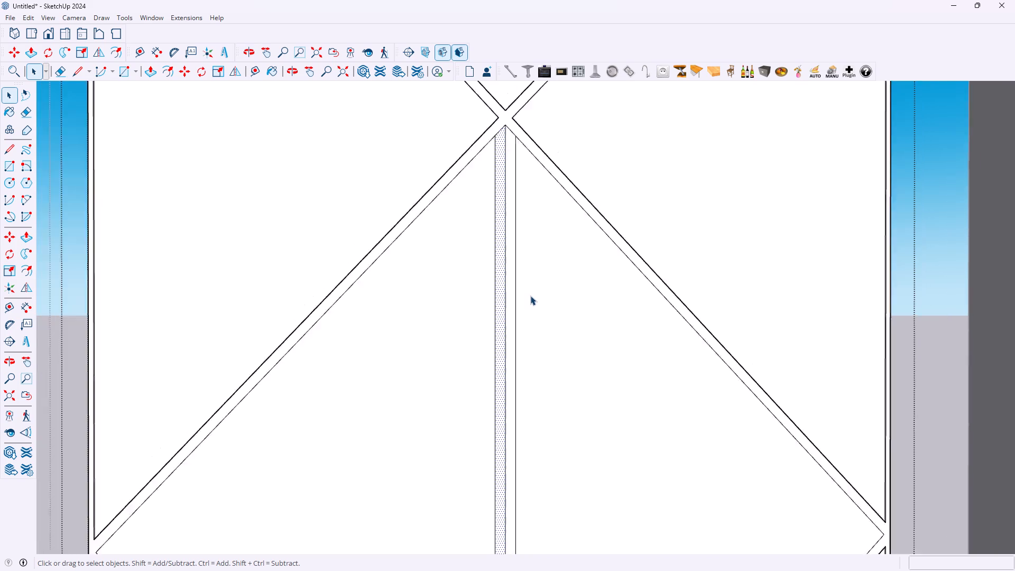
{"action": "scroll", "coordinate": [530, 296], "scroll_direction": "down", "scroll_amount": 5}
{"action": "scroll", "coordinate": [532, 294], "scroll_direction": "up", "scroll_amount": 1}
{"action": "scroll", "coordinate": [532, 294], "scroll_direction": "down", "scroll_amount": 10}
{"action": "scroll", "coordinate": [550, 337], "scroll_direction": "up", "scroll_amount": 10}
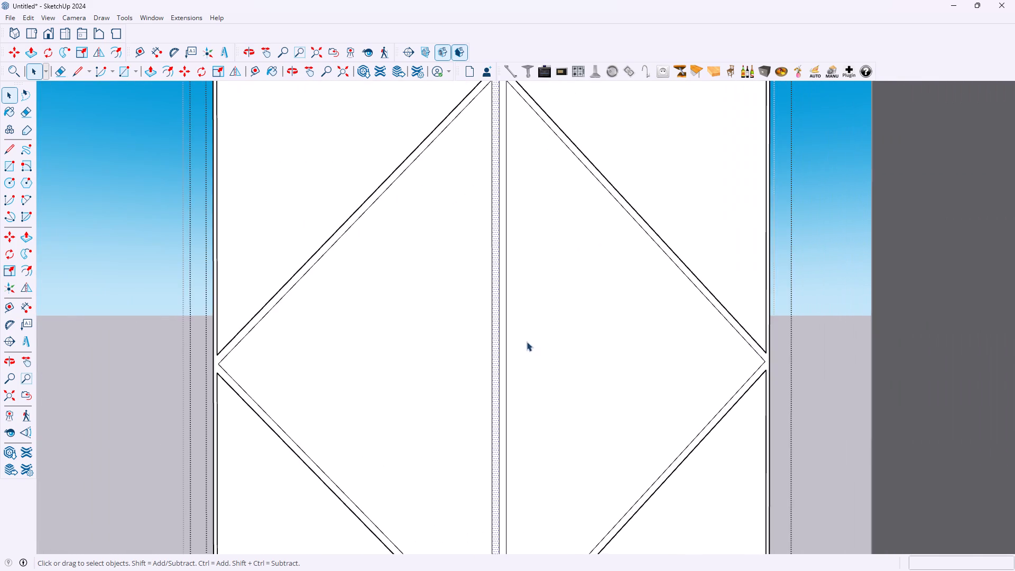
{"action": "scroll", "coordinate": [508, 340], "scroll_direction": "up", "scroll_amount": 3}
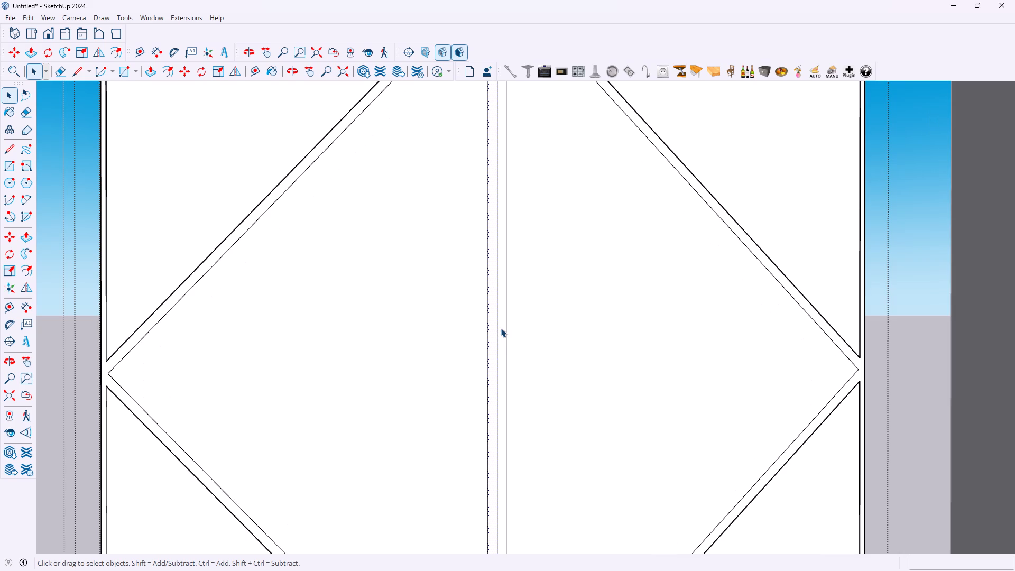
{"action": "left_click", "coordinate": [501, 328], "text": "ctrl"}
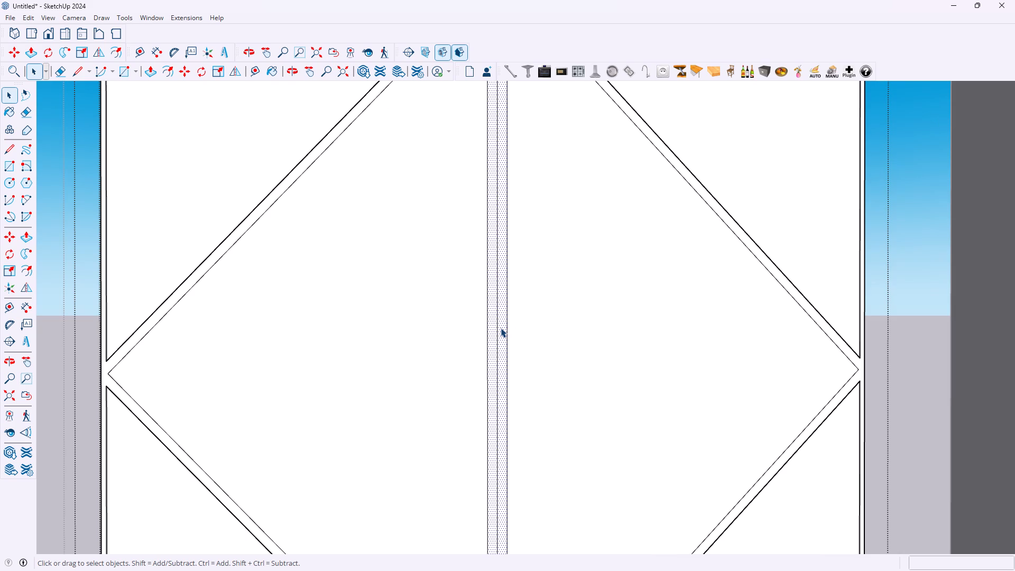
Copy the centre strip's three vertical lines 1 1/4" along the red axis, into the right half of the middle diamond.
{"action": "scroll", "coordinate": [512, 284], "scroll_direction": "down", "scroll_amount": 7}
{"action": "scroll", "coordinate": [515, 302], "scroll_direction": "up", "scroll_amount": 2}
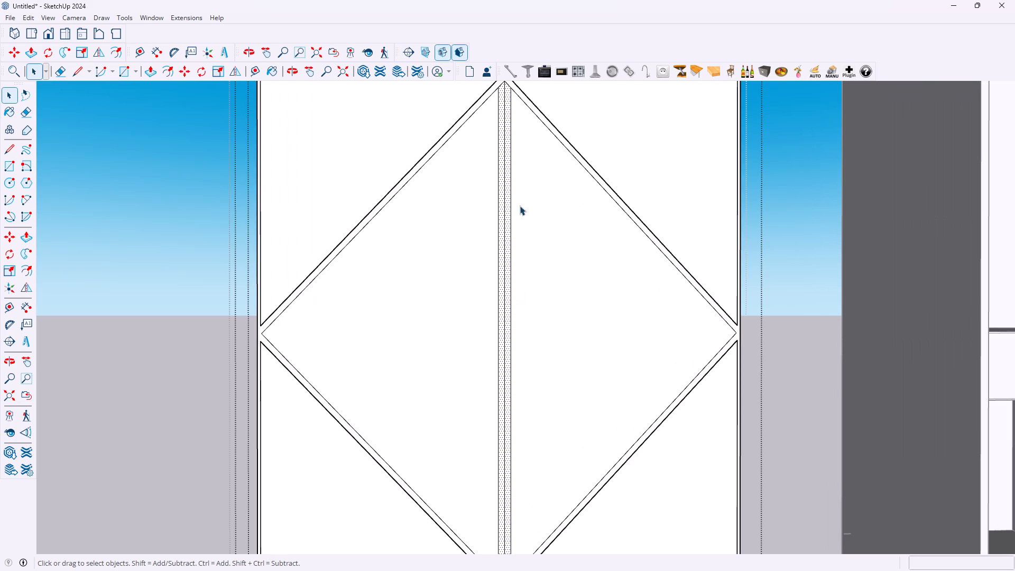
{"action": "scroll", "coordinate": [515, 169], "scroll_direction": "up", "scroll_amount": 5}
{"action": "scroll", "coordinate": [509, 174], "scroll_direction": "down", "scroll_amount": 4}
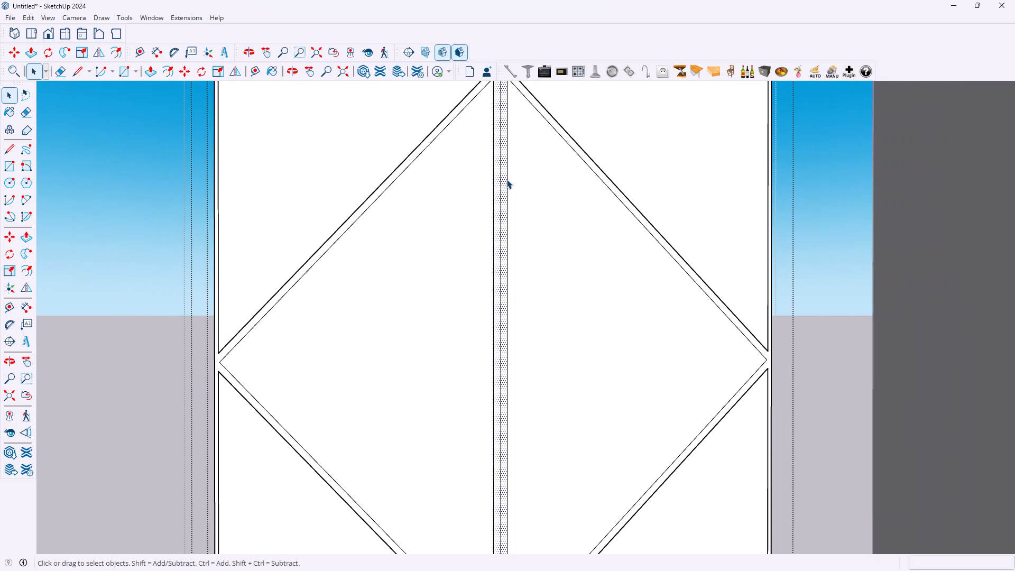
{"action": "left_click", "coordinate": [506, 179]}
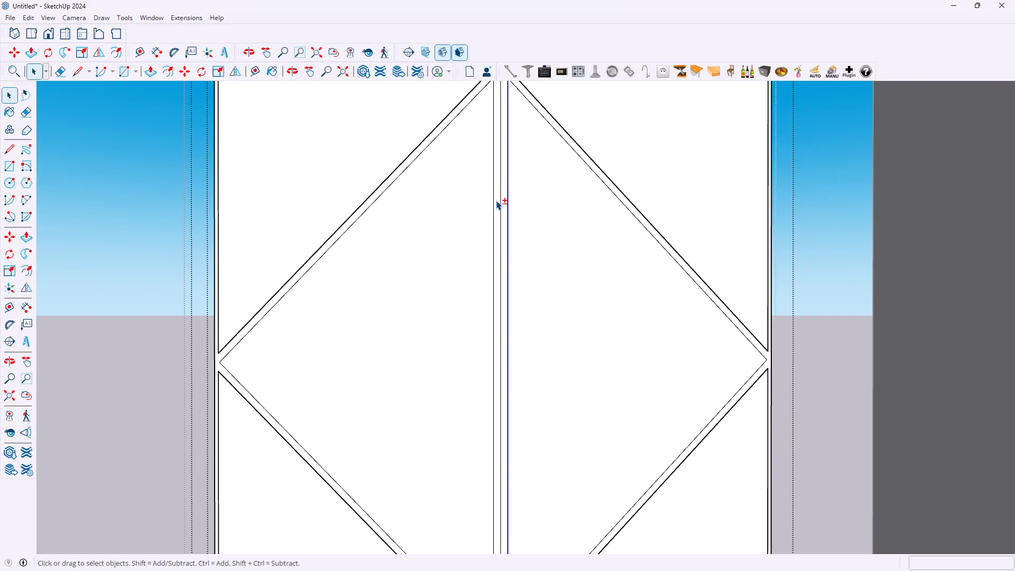
{"action": "left_click", "coordinate": [499, 199], "text": "shift"}
{"action": "left_click", "coordinate": [498, 199], "text": "shift"}
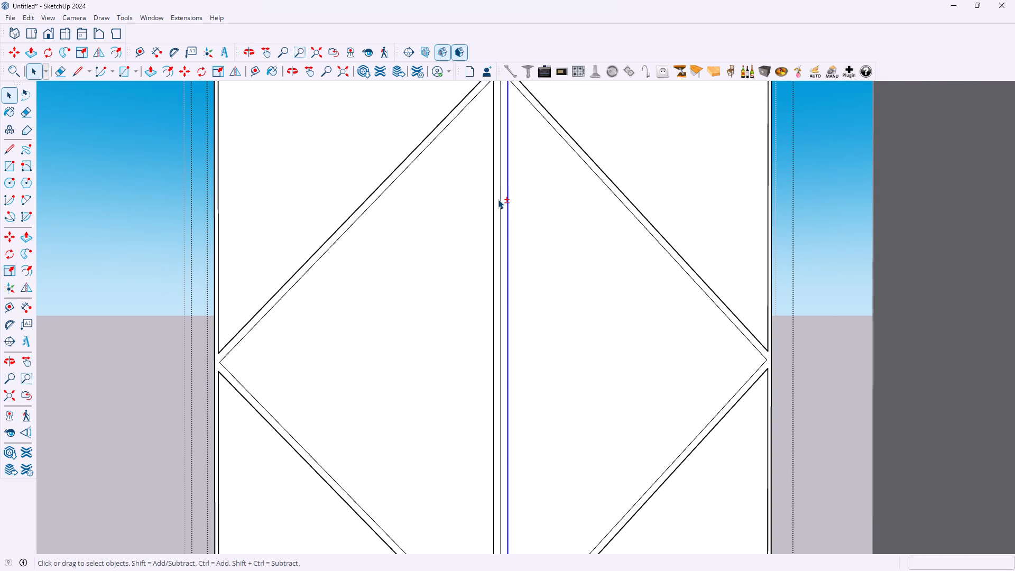
{"action": "left_click", "coordinate": [501, 199], "text": "shift"}
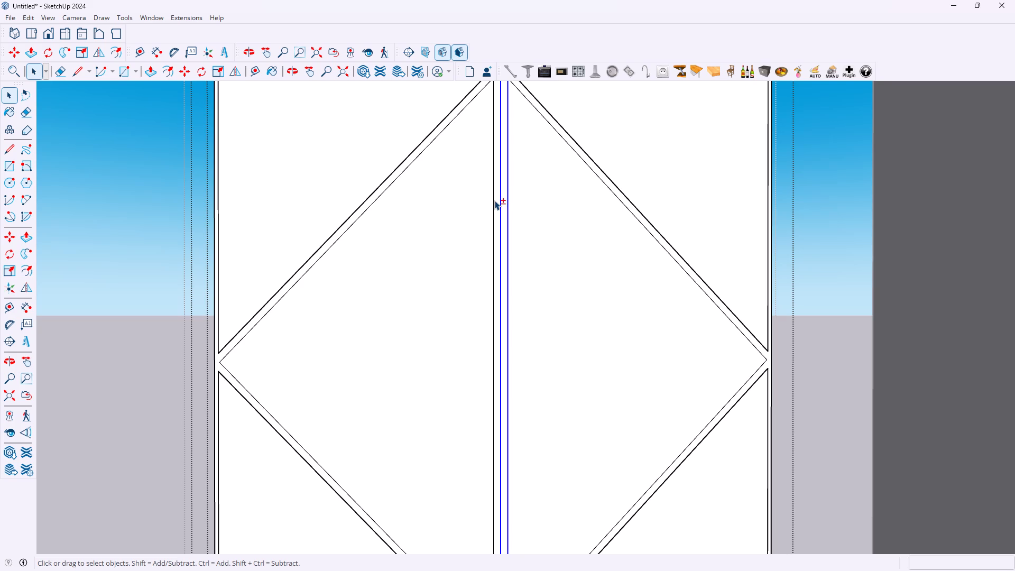
{"action": "left_click", "coordinate": [493, 202], "text": "shift"}
{"action": "scroll", "coordinate": [511, 207], "scroll_direction": "down", "scroll_amount": 2}
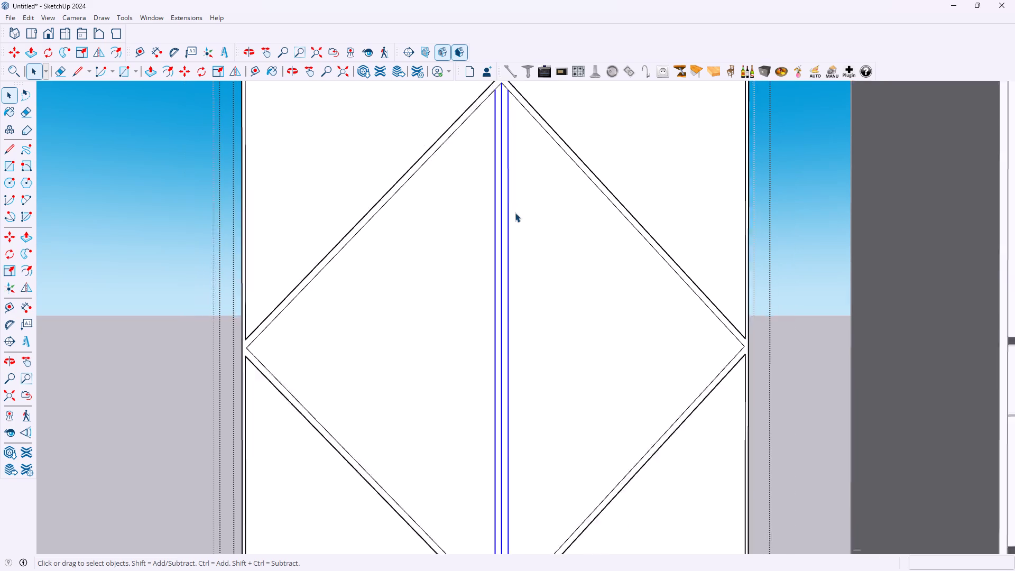
{"action": "scroll", "coordinate": [515, 213], "scroll_direction": "down", "scroll_amount": 4}
{"action": "key", "text": "m"}
{"action": "scroll", "coordinate": [520, 354], "scroll_direction": "up", "scroll_amount": 3}
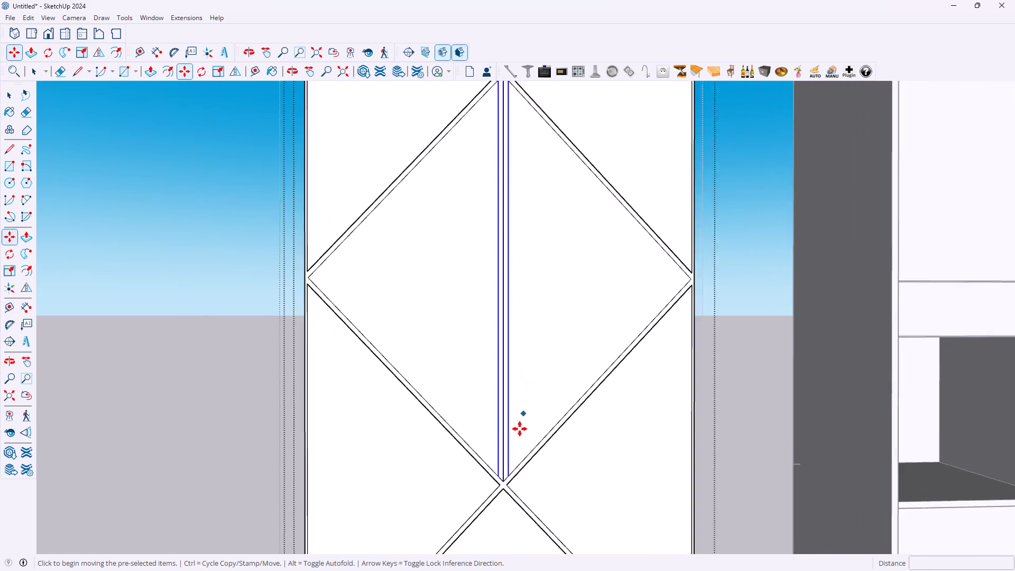
{"action": "scroll", "coordinate": [520, 429], "scroll_direction": "up", "scroll_amount": 1}
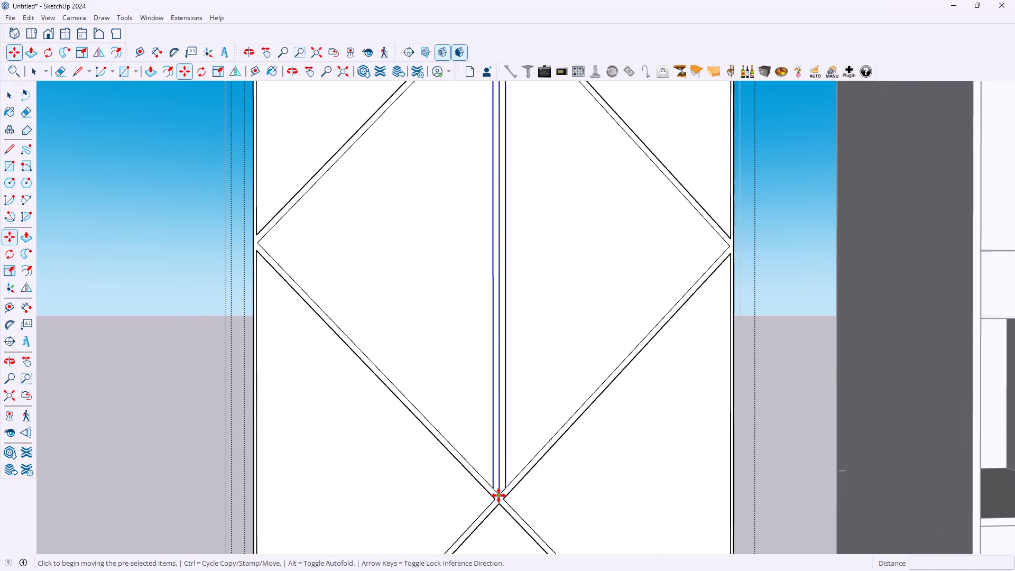
{"action": "left_click", "coordinate": [499, 495]}
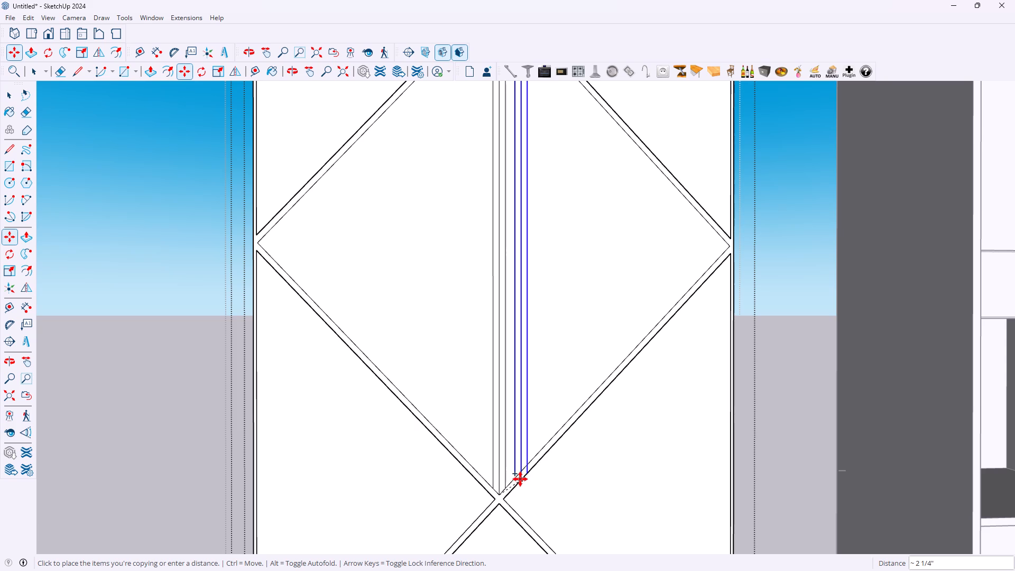
{"action": "scroll", "coordinate": [519, 480], "scroll_direction": "down", "scroll_amount": 3}
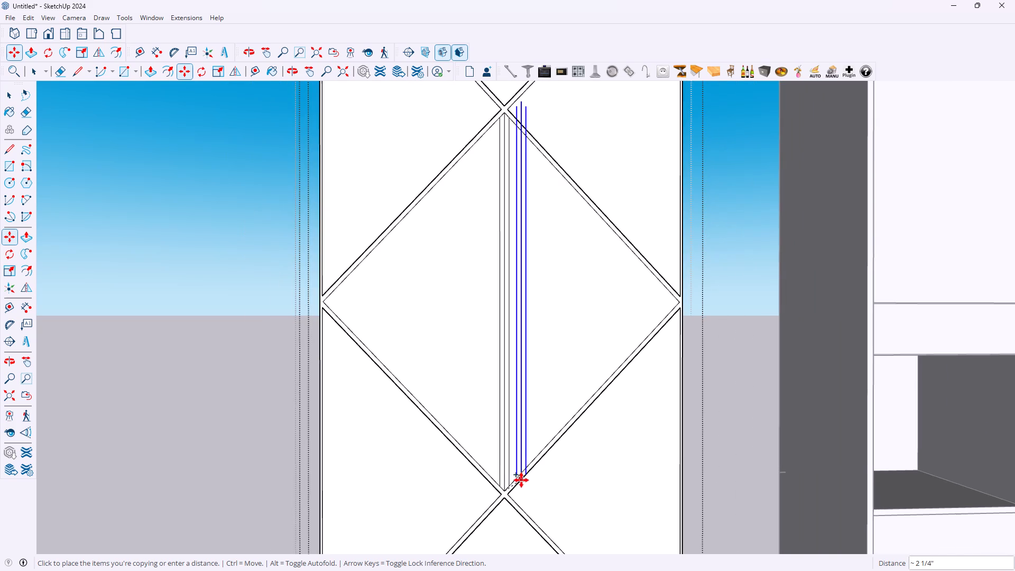
{"action": "scroll", "coordinate": [522, 480], "scroll_direction": "up", "scroll_amount": 4}
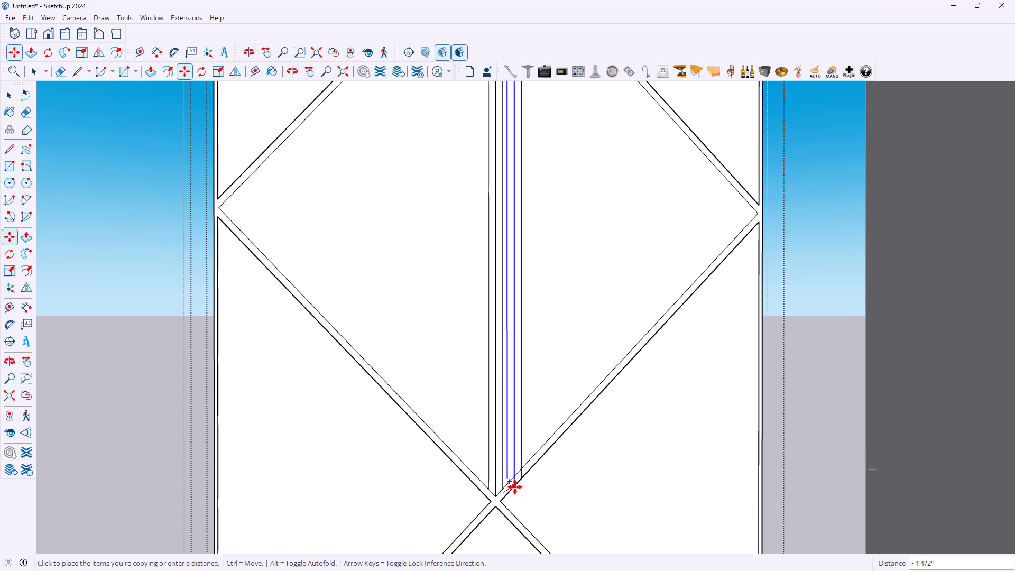
{"action": "scroll", "coordinate": [514, 487], "scroll_direction": "down", "scroll_amount": 5}
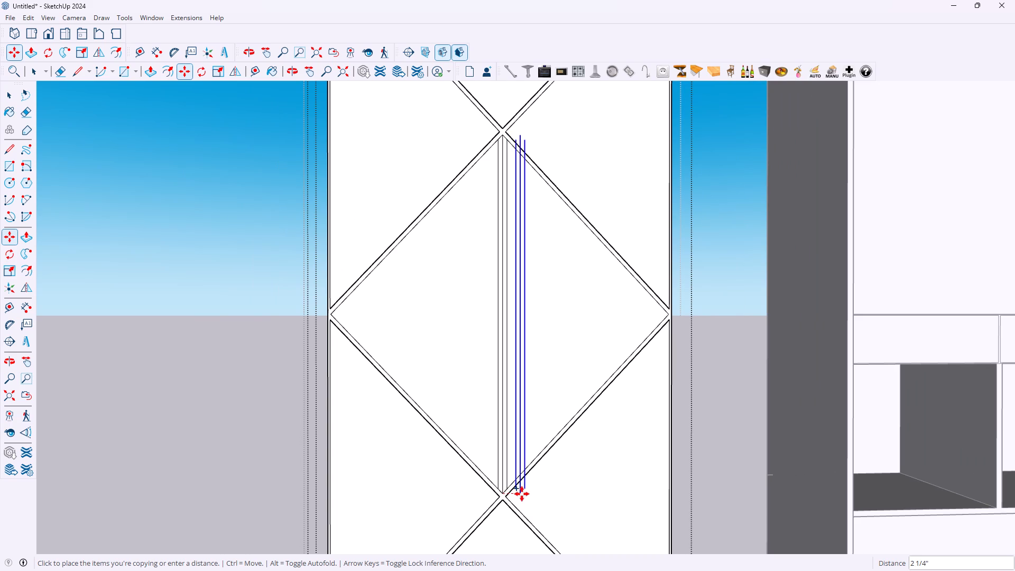
{"action": "scroll", "coordinate": [521, 494], "scroll_direction": "up", "scroll_amount": 8}
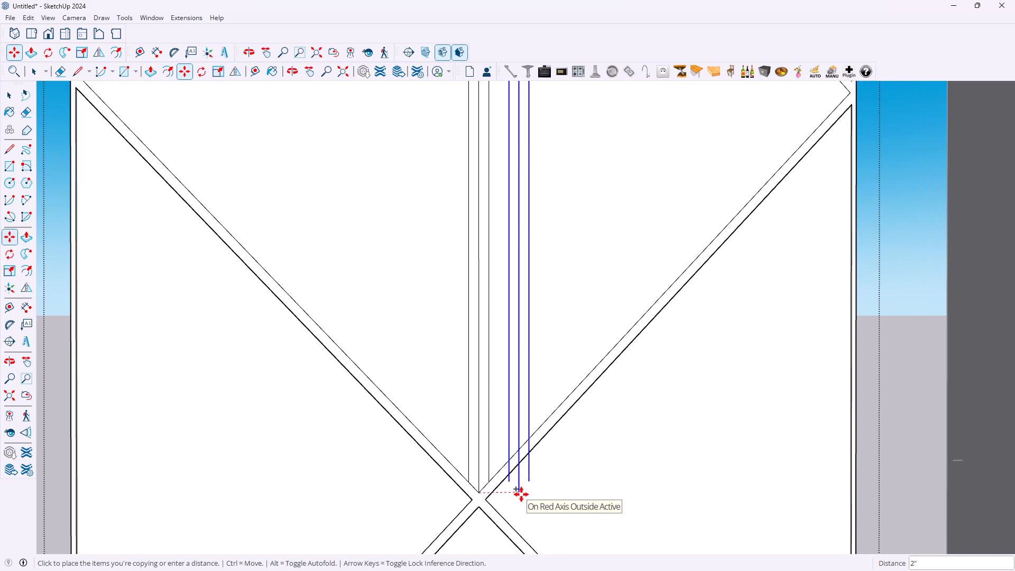
{"action": "scroll", "coordinate": [521, 494], "scroll_direction": "down", "scroll_amount": 9}
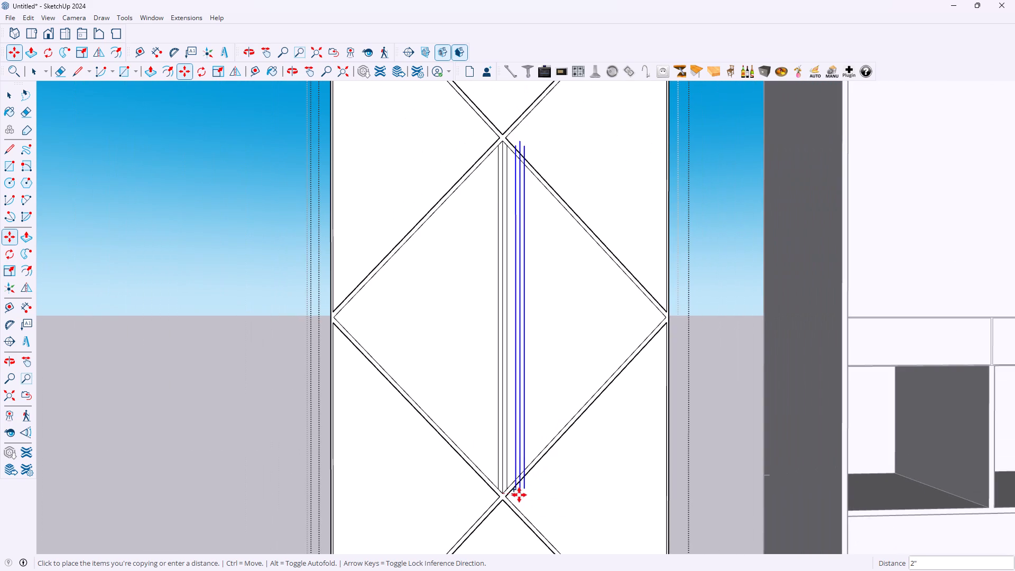
{"action": "scroll", "coordinate": [519, 495], "scroll_direction": "up", "scroll_amount": 4}
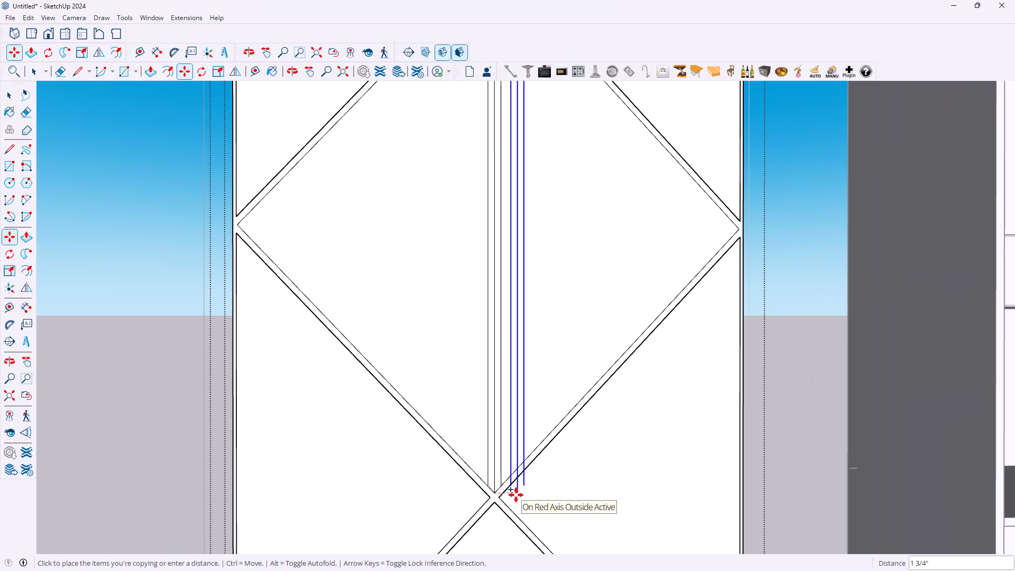
{"action": "scroll", "coordinate": [516, 495], "scroll_direction": "up", "scroll_amount": 6}
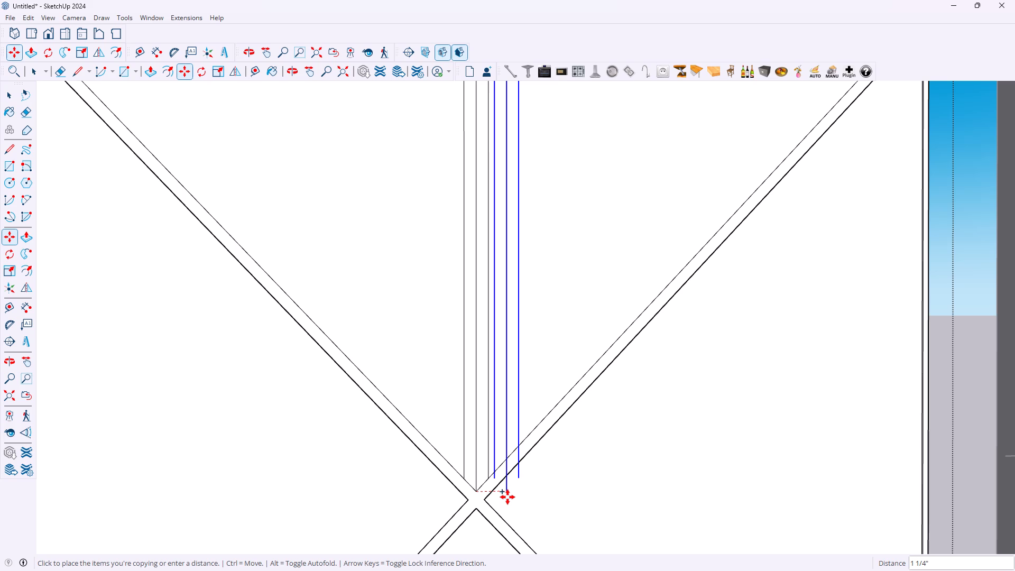
{"action": "left_click", "coordinate": [508, 497]}
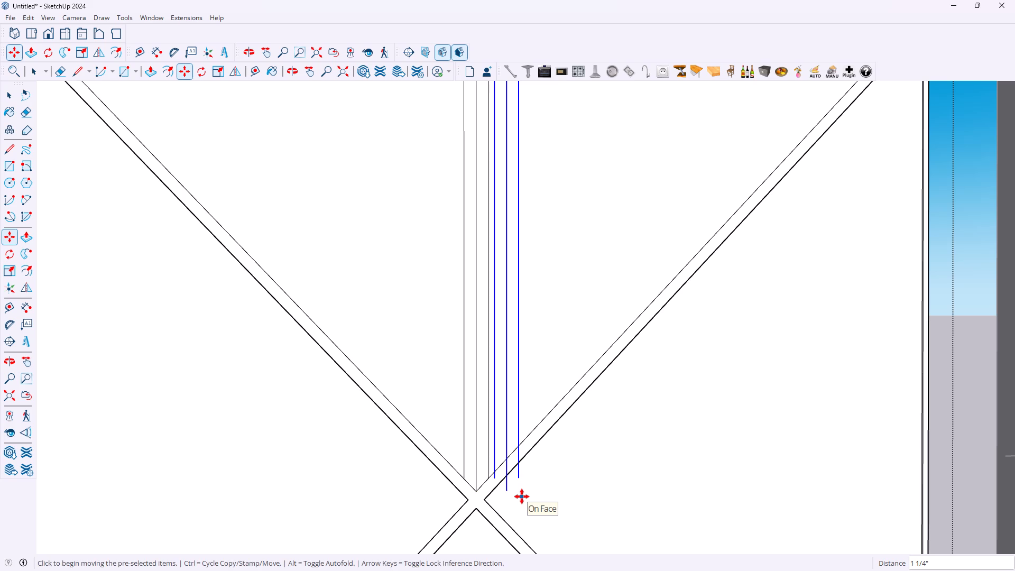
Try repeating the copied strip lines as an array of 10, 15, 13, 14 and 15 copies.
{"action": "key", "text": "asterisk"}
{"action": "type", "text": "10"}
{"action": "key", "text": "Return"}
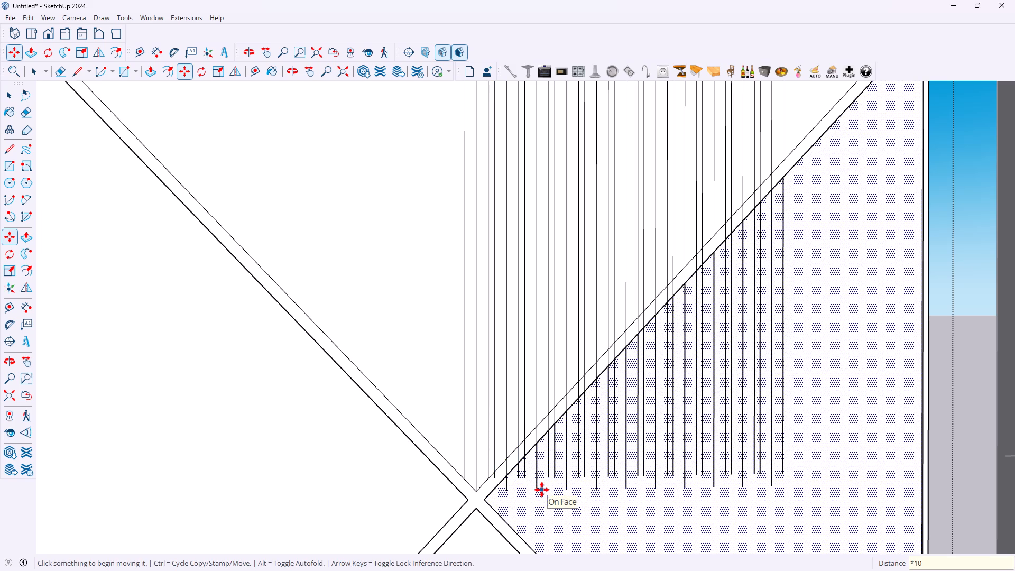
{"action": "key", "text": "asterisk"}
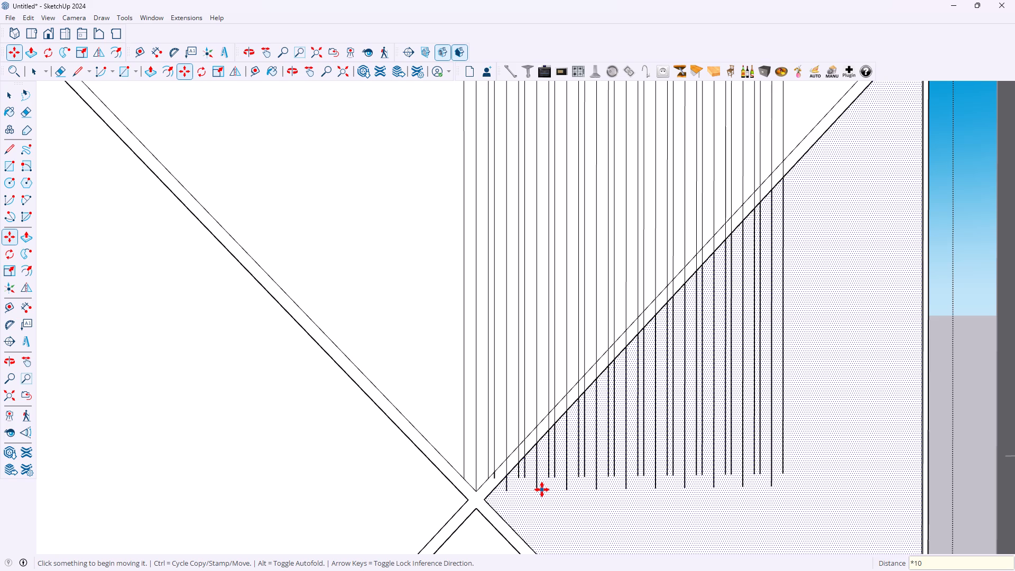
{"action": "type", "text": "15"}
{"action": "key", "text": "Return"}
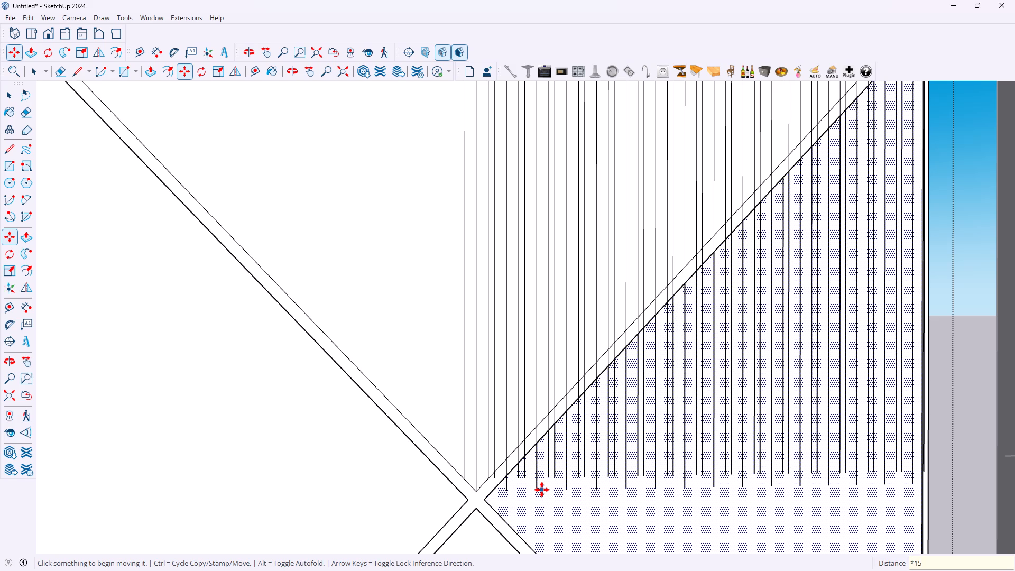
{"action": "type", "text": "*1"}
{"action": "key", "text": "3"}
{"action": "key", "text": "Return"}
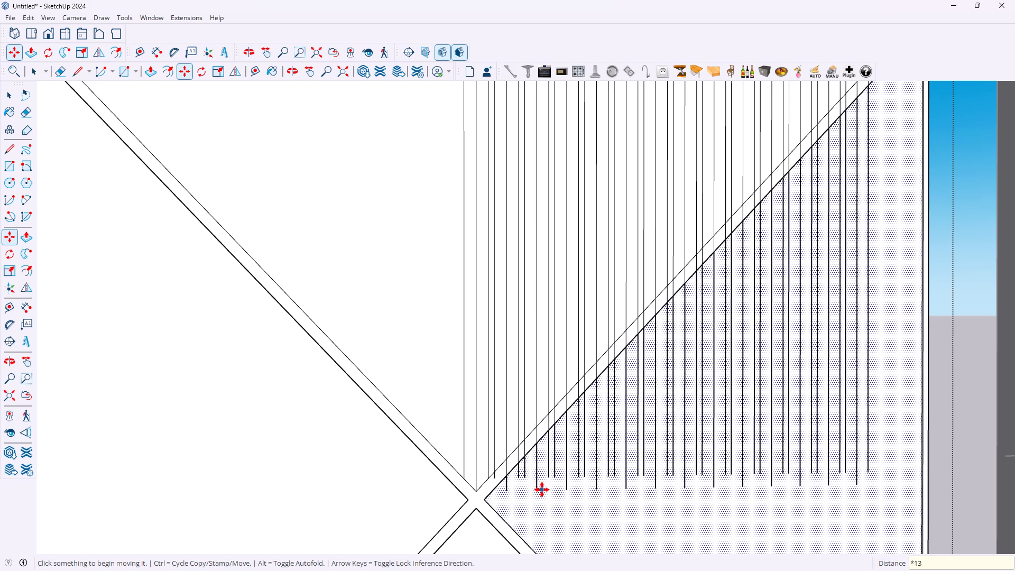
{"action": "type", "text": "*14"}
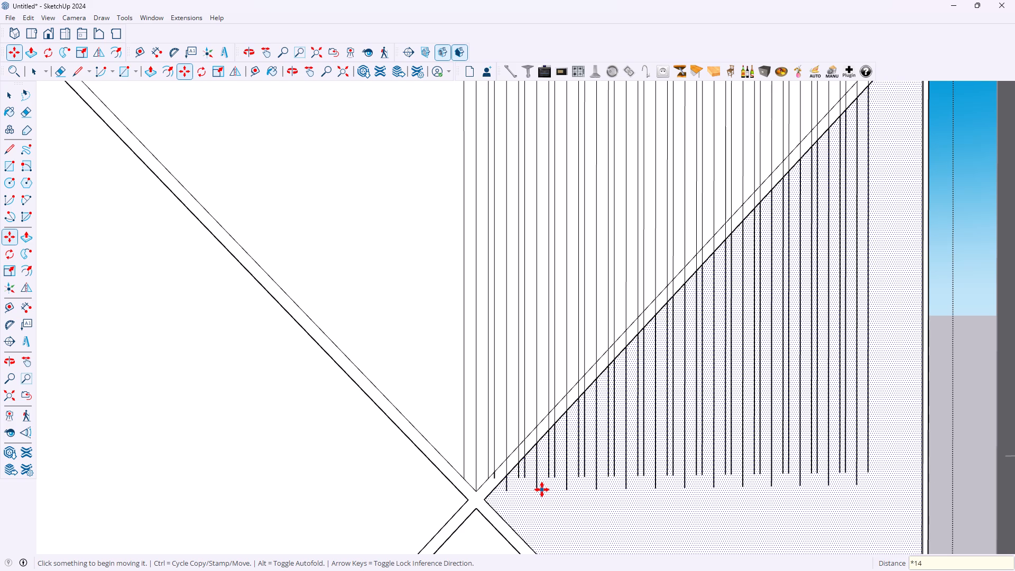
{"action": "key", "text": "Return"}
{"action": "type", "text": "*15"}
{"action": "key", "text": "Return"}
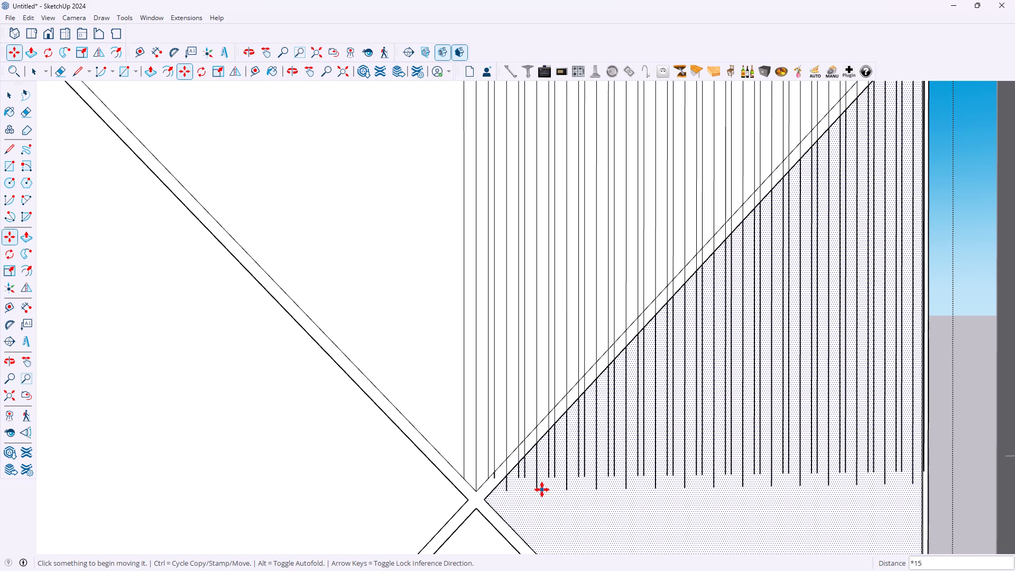
Set the array of copied strip lines to 14 copies.
{"action": "type", "text": "*14"}
{"action": "key", "text": "Return"}
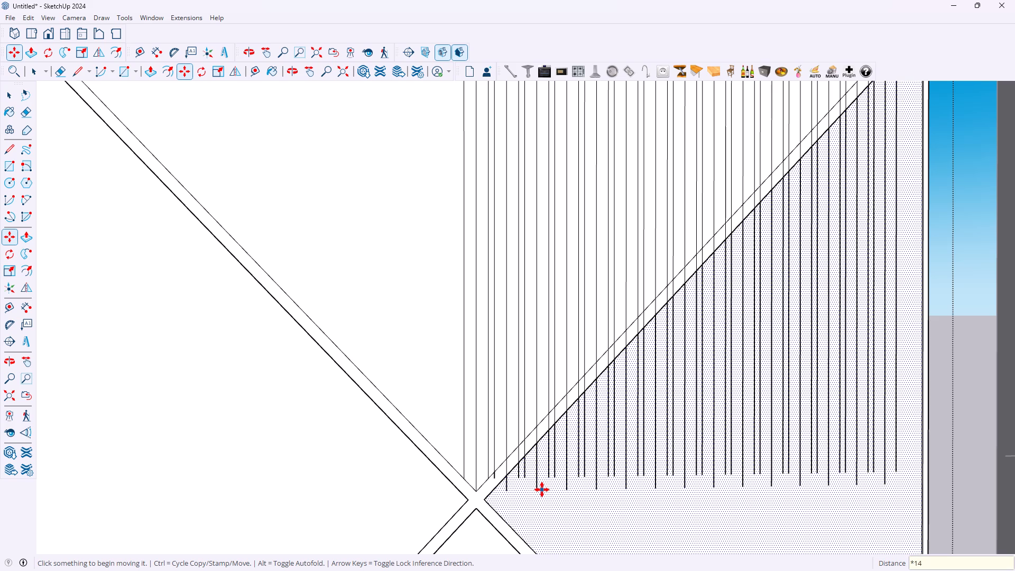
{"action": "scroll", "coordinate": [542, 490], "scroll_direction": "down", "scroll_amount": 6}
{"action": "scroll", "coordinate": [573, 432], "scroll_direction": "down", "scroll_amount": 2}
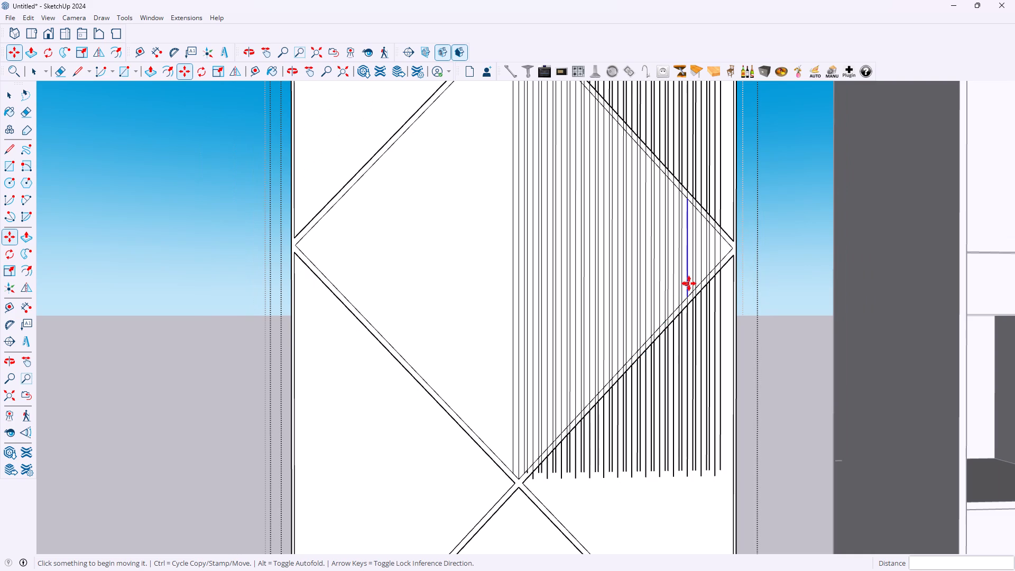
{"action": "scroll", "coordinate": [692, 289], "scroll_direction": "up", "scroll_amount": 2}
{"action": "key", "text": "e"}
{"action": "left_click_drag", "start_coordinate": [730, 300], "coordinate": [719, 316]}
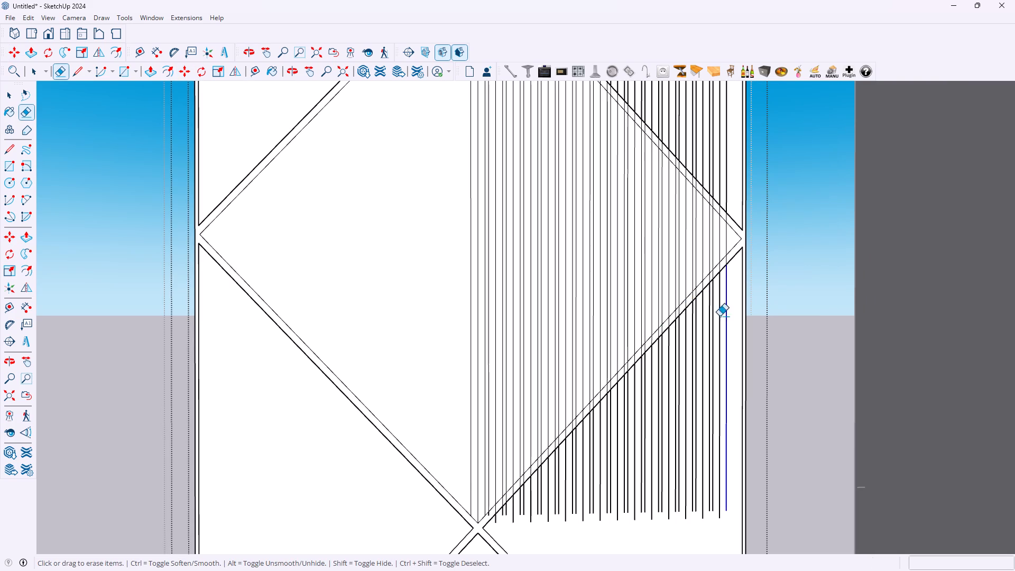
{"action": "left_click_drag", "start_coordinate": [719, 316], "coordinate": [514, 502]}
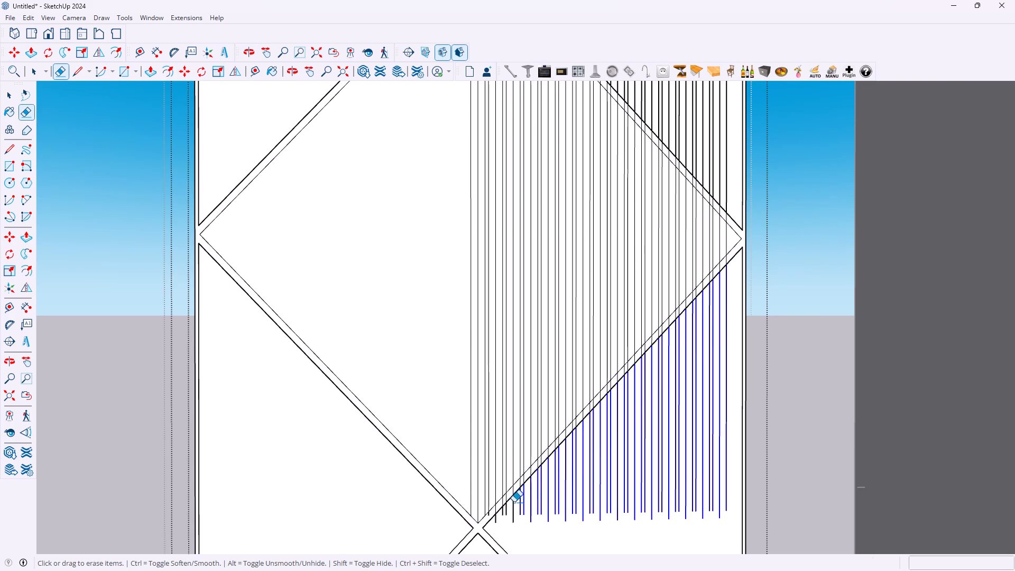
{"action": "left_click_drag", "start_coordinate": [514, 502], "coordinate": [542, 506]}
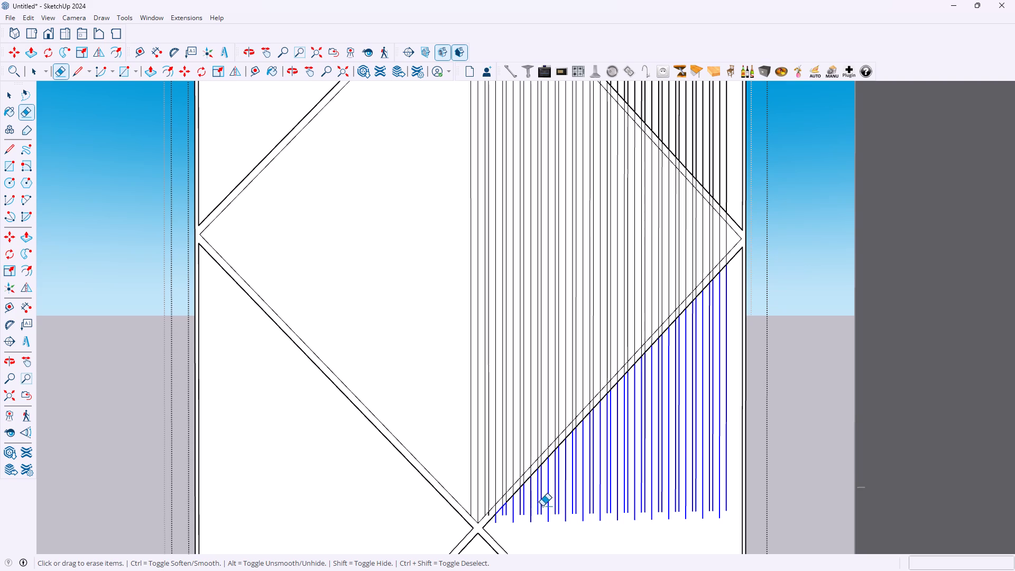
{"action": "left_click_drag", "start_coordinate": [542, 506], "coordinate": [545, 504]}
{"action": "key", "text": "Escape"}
Erase the ends of the copied vertical lines that overshoot the outer edge of the middle diamond's lower-right strip.
{"action": "left_click_drag", "start_coordinate": [731, 373], "coordinate": [727, 379]}
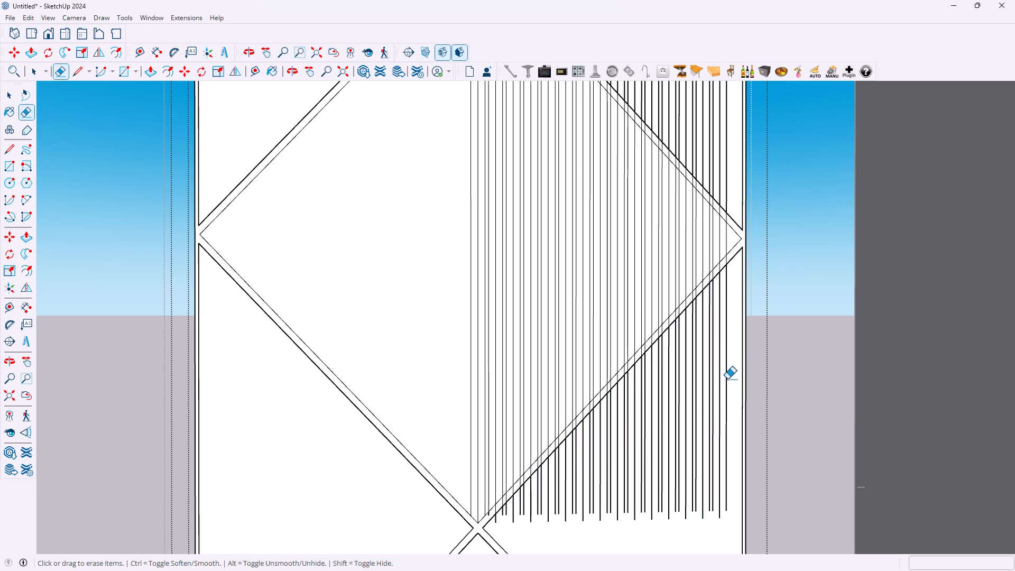
{"action": "left_click_drag", "start_coordinate": [727, 379], "coordinate": [500, 521]}
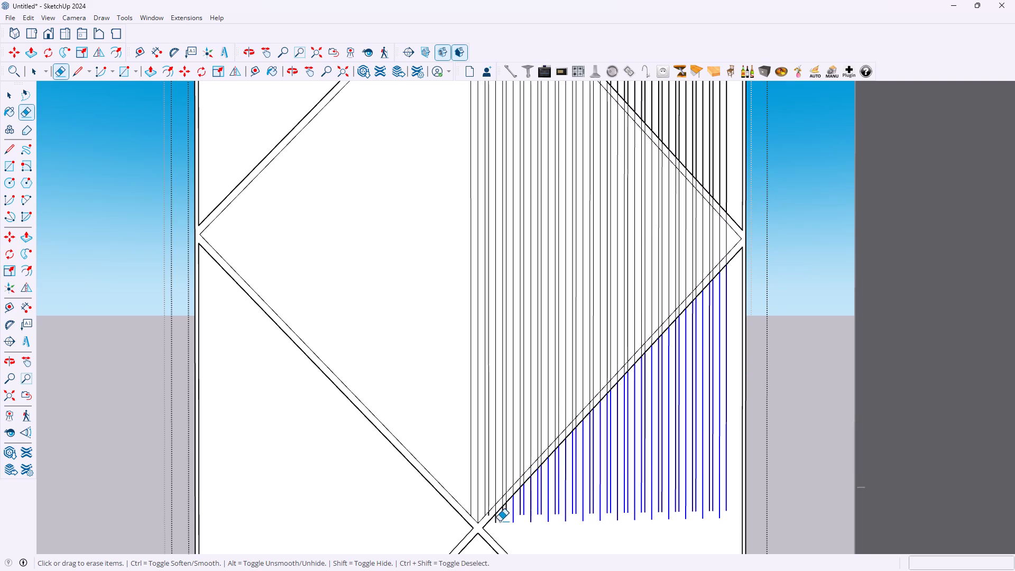
{"action": "left_click_drag", "start_coordinate": [500, 521], "coordinate": [497, 522]}
{"action": "scroll", "coordinate": [511, 513], "scroll_direction": "up", "scroll_amount": 16}
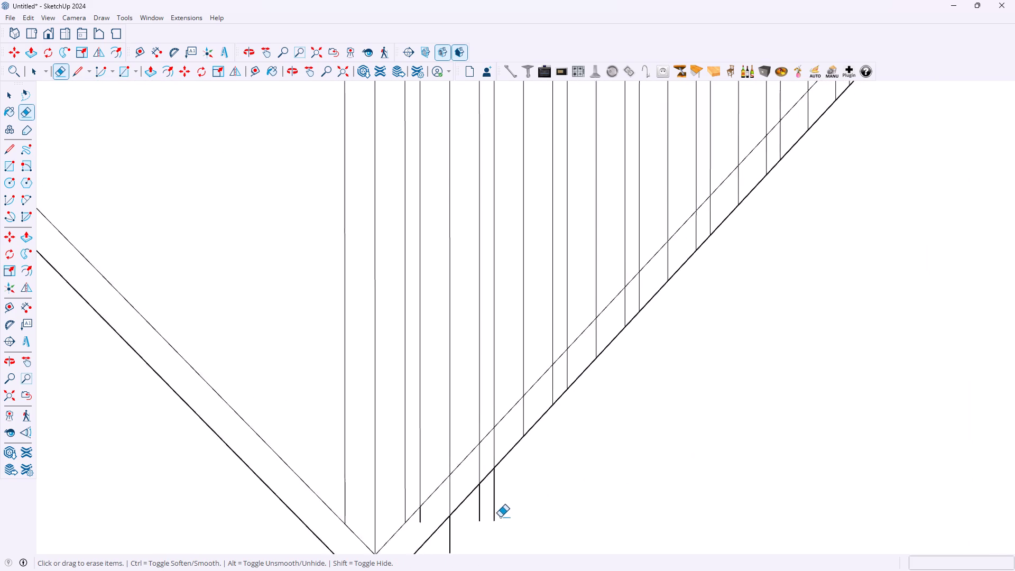
{"action": "scroll", "coordinate": [500, 517], "scroll_direction": "up", "scroll_amount": 2}
{"action": "left_click_drag", "start_coordinate": [497, 496], "coordinate": [427, 545]}
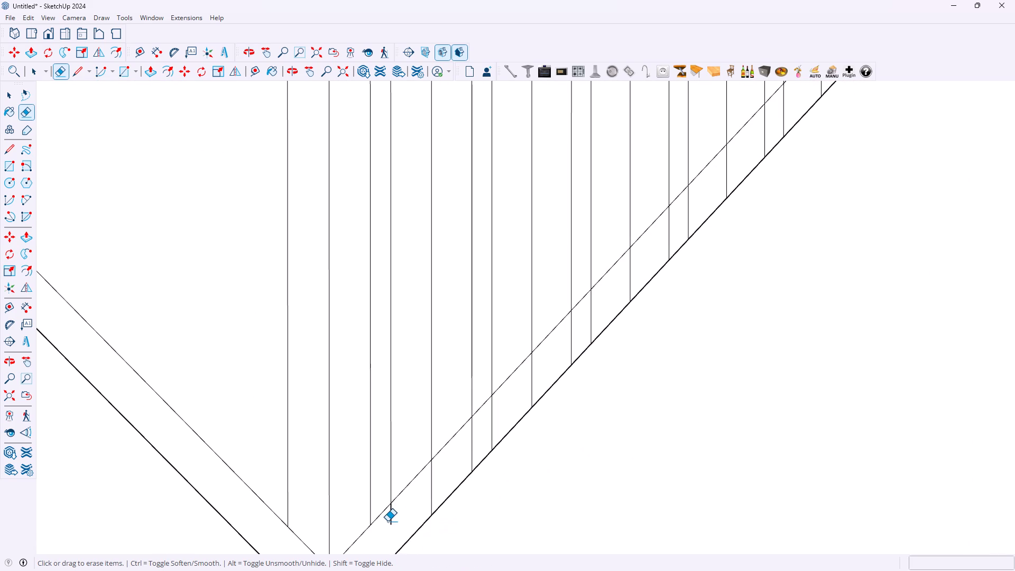
Erase the short ends of the vertical lines crossing the middle diamond's lower-right strip, nearest the bottom corner.
{"action": "left_click", "coordinate": [387, 521]}
{"action": "left_click_drag", "start_coordinate": [389, 519], "coordinate": [456, 472]}
{"action": "left_click_drag", "start_coordinate": [542, 372], "coordinate": [461, 454]}
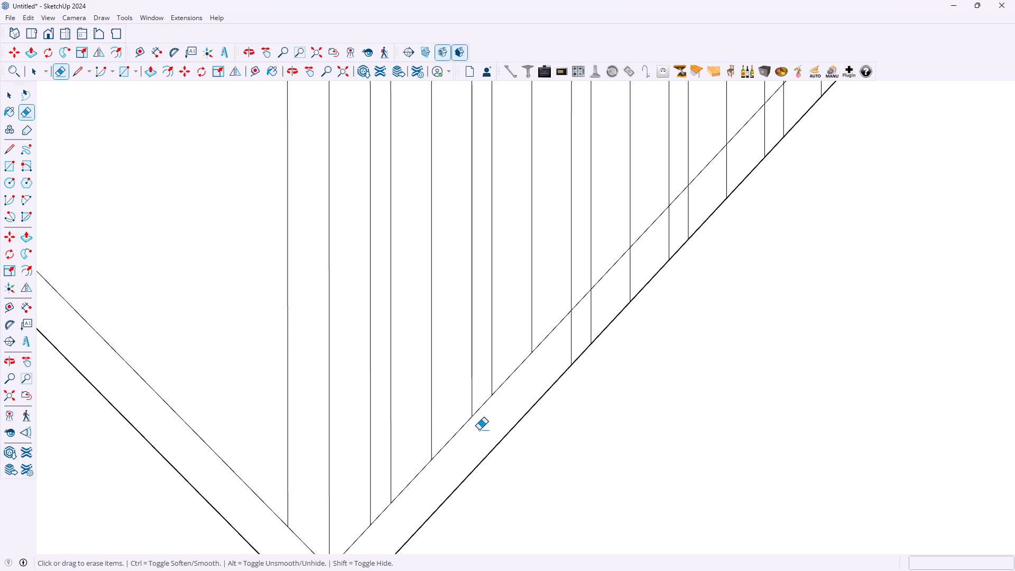
Erase the centre lines of the central vertical strip and of the first copied strip inside the middle diamond.
{"action": "scroll", "coordinate": [457, 446], "scroll_direction": "down", "scroll_amount": 16}
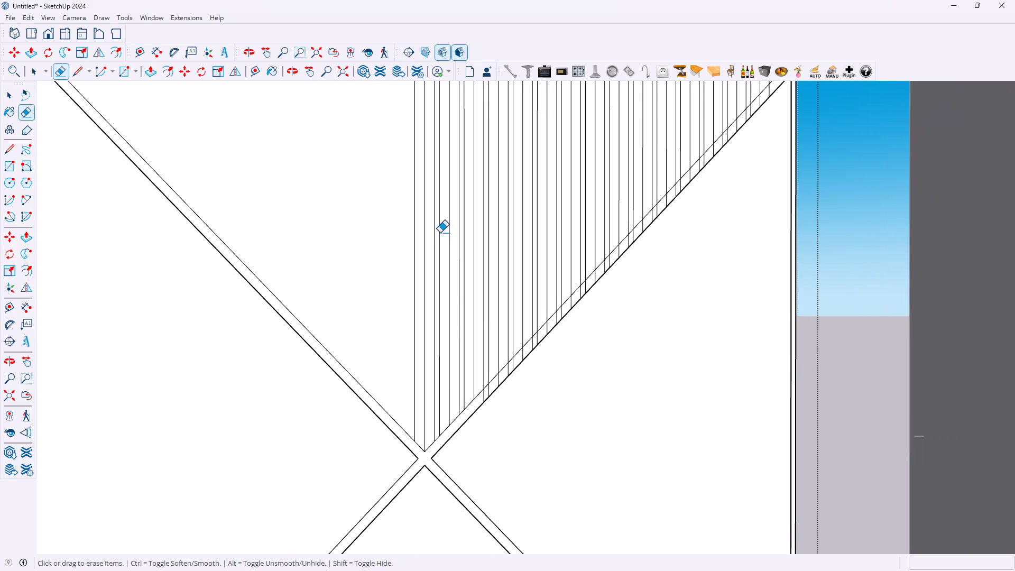
{"action": "scroll", "coordinate": [436, 277], "scroll_direction": "up", "scroll_amount": 4}
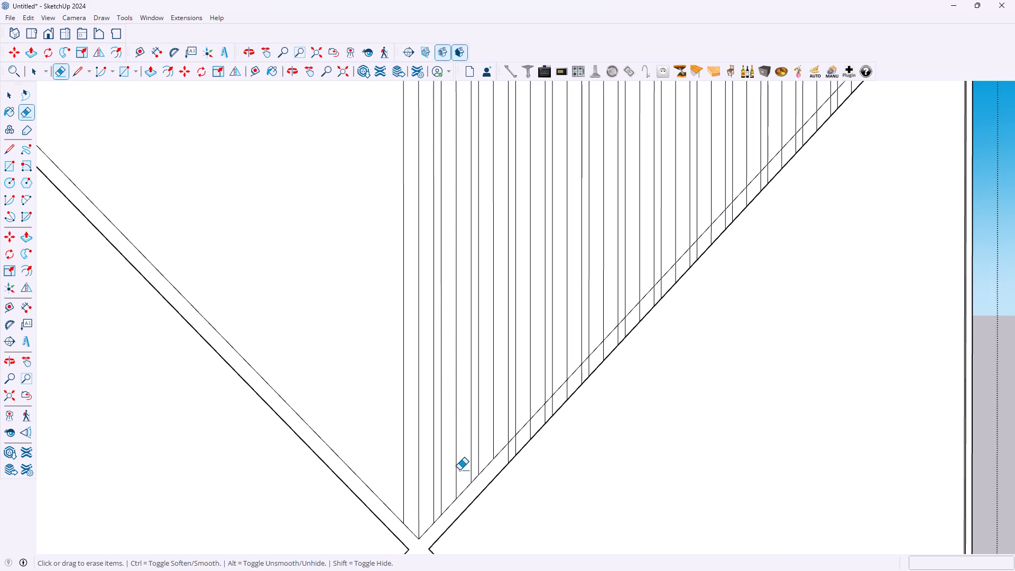
{"action": "left_click", "coordinate": [456, 472]}
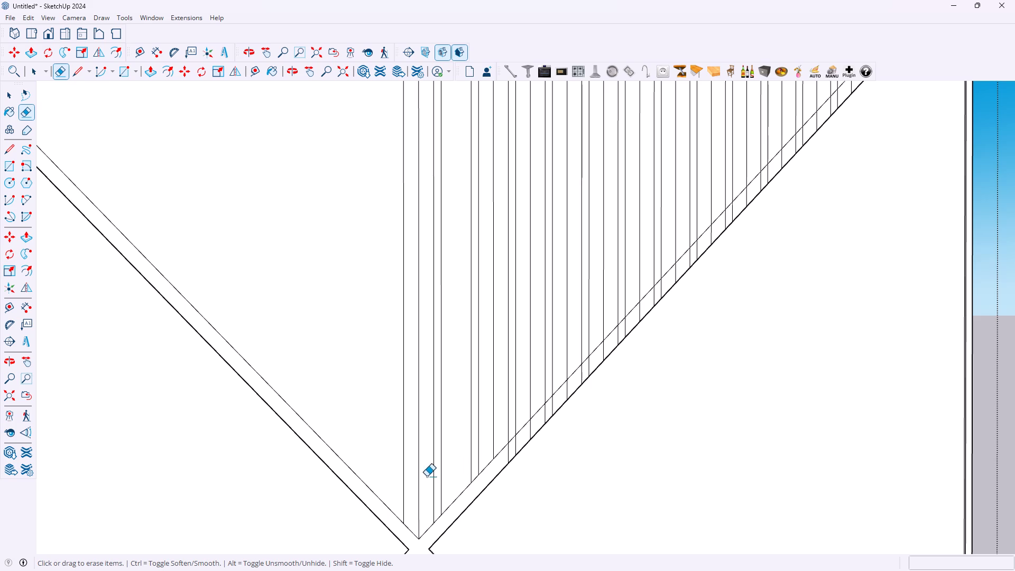
{"action": "left_click", "coordinate": [419, 479]}
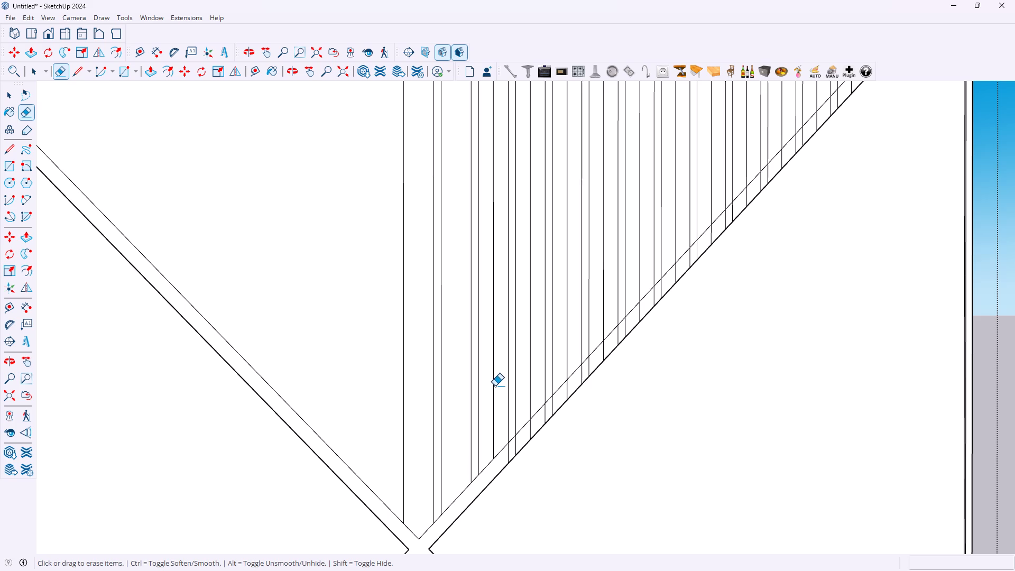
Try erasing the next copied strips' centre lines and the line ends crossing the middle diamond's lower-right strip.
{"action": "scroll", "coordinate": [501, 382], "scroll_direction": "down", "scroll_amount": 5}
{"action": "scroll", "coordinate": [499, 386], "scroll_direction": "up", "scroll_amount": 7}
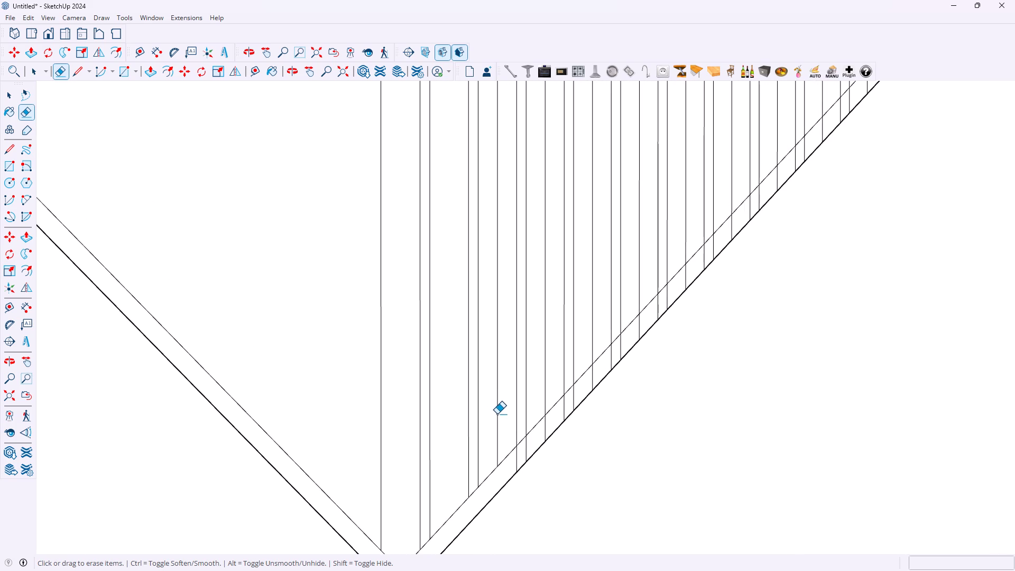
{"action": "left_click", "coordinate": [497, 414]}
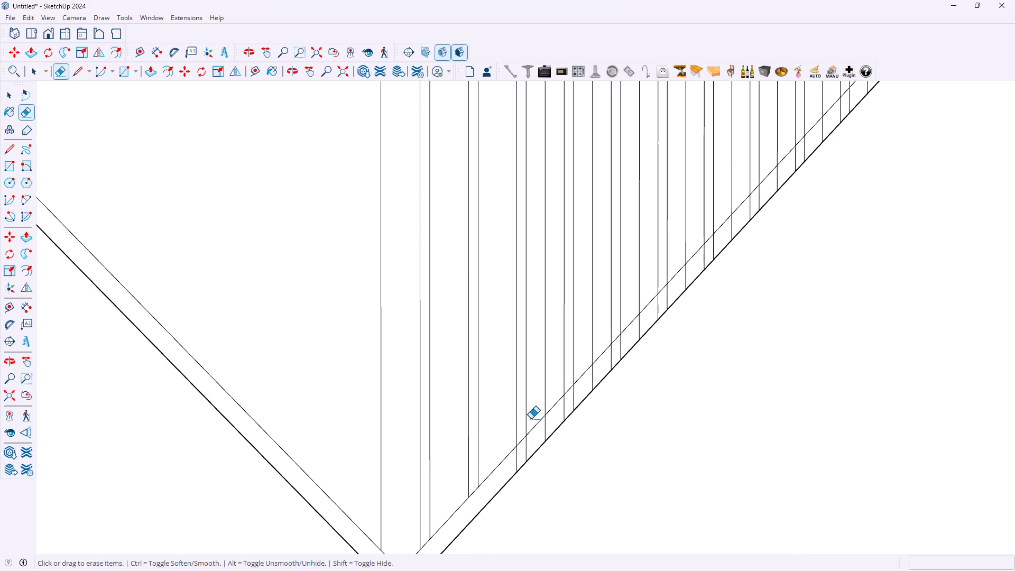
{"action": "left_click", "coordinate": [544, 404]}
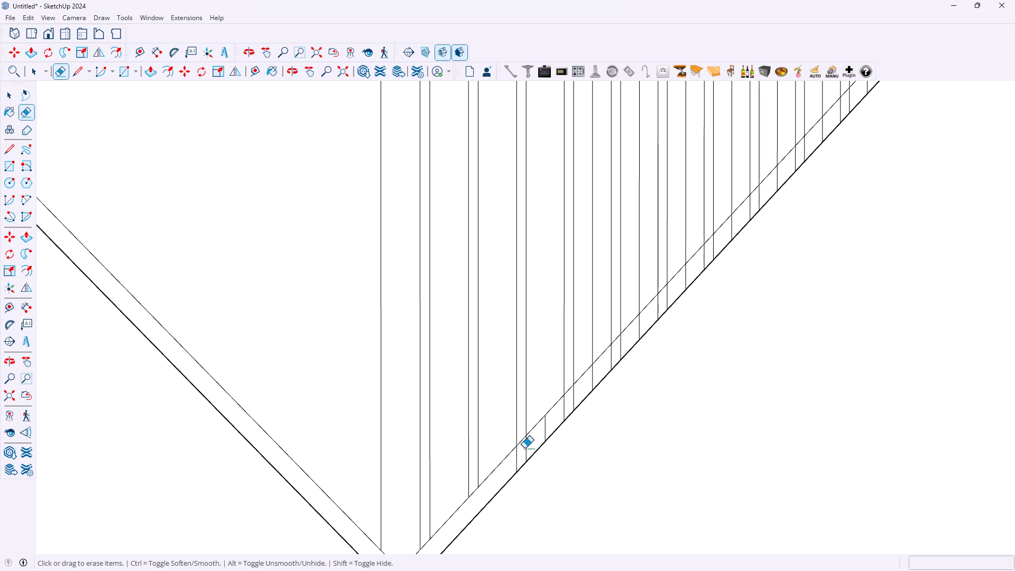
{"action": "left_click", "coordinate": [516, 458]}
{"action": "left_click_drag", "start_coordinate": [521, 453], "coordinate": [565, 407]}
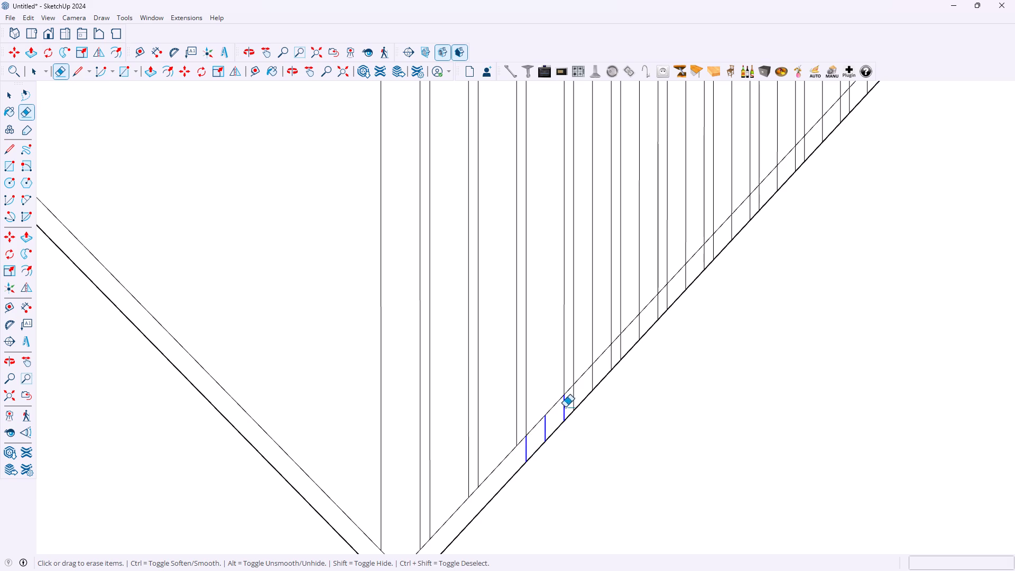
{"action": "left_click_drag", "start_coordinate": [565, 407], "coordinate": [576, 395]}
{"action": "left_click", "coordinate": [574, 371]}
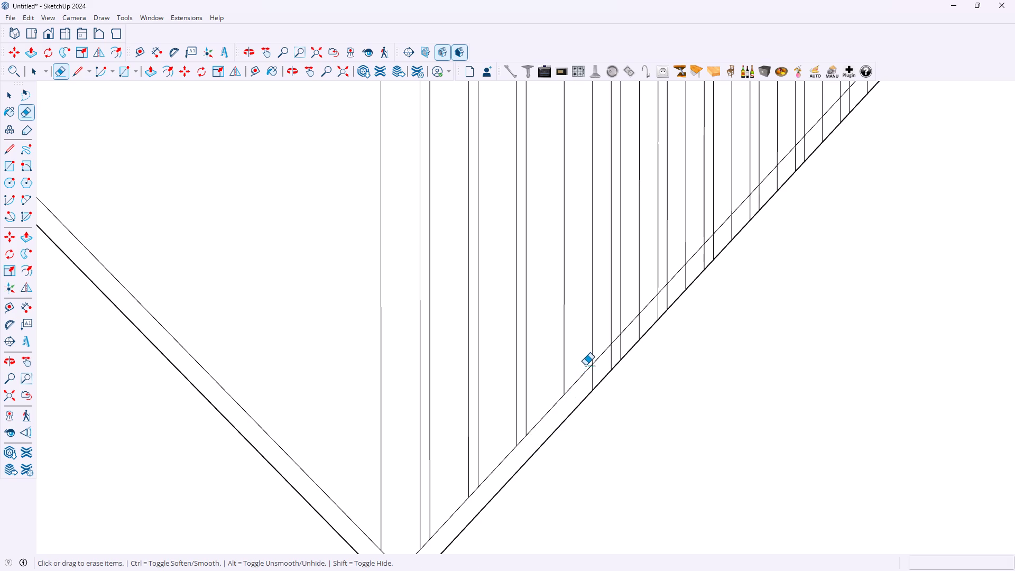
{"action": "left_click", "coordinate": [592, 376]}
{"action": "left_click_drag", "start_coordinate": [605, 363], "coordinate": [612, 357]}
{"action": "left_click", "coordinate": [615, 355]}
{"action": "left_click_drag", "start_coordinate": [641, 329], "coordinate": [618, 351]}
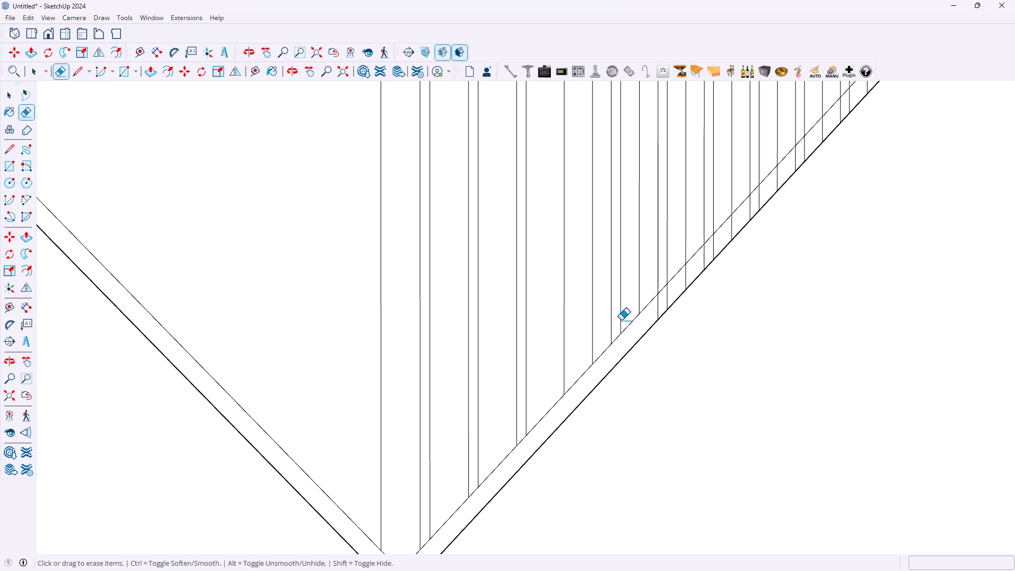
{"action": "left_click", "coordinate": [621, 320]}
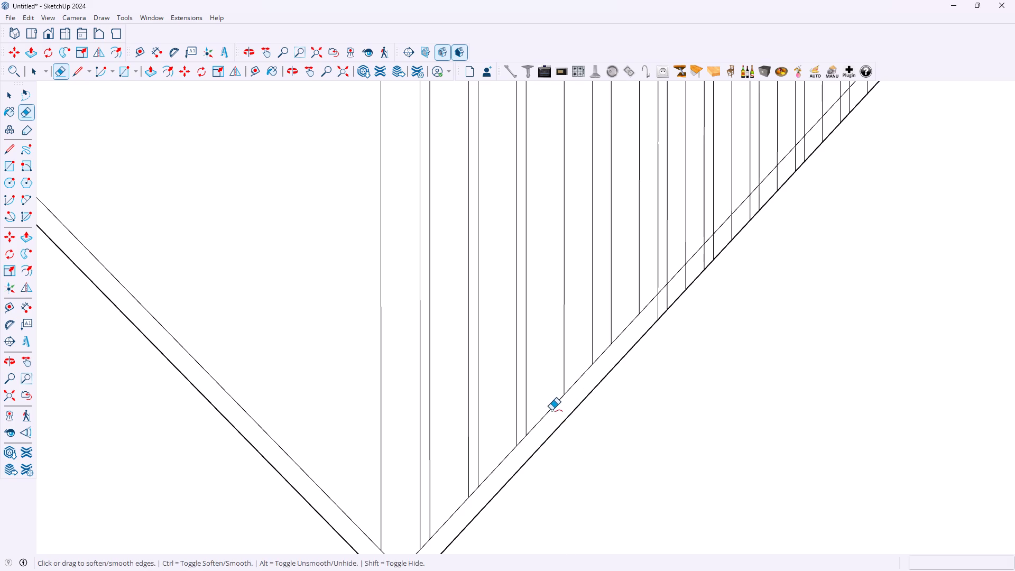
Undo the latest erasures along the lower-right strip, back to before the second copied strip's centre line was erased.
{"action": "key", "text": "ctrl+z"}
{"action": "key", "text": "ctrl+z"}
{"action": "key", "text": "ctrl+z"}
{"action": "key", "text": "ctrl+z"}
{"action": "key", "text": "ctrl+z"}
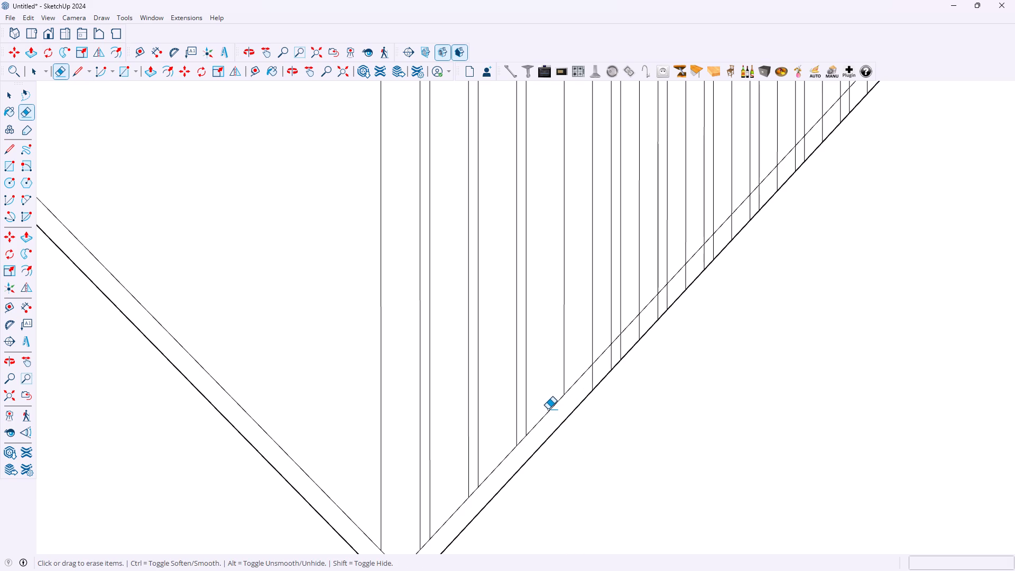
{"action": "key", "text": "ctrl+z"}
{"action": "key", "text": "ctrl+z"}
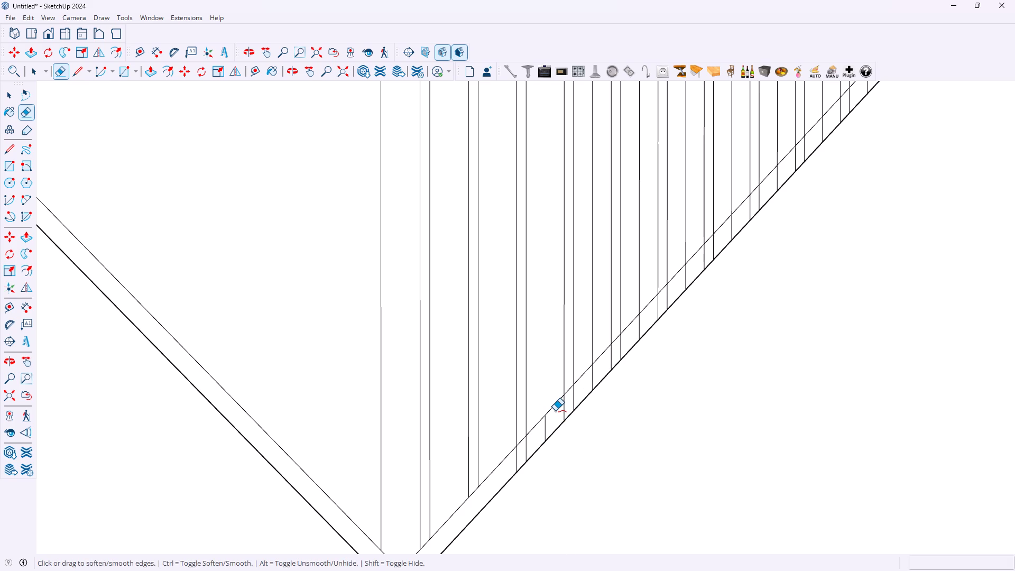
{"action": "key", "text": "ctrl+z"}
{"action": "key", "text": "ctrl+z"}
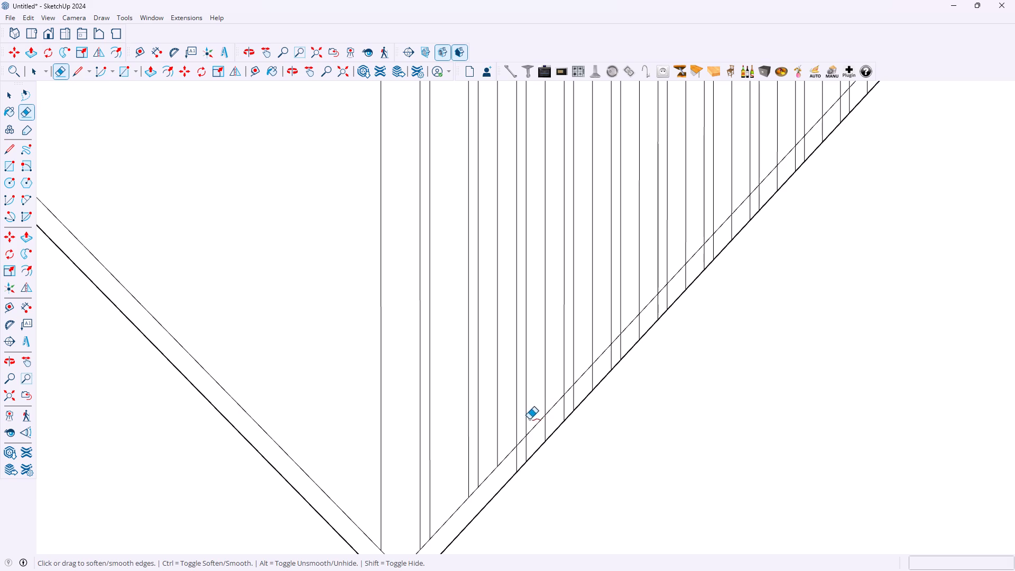
Erase the ends of the first copied strip's lines and the second's first edge line over and beyond the middle diamond's upper-right strip.
{"action": "scroll", "coordinate": [549, 464], "scroll_direction": "down", "scroll_amount": 5}
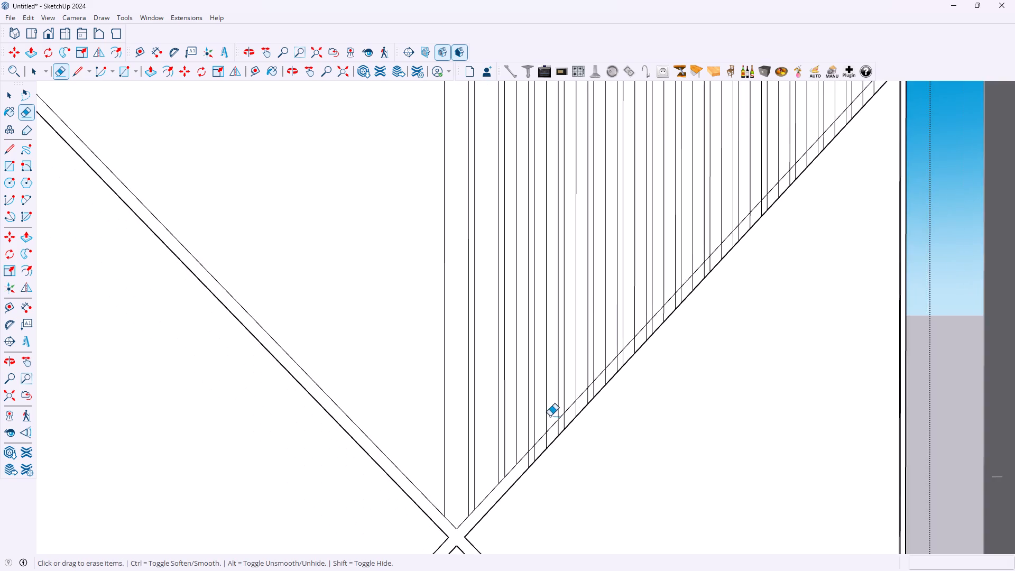
{"action": "scroll", "coordinate": [564, 403], "scroll_direction": "down", "scroll_amount": 5}
{"action": "scroll", "coordinate": [567, 337], "scroll_direction": "down", "scroll_amount": 5}
{"action": "scroll", "coordinate": [560, 213], "scroll_direction": "down", "scroll_amount": 5}
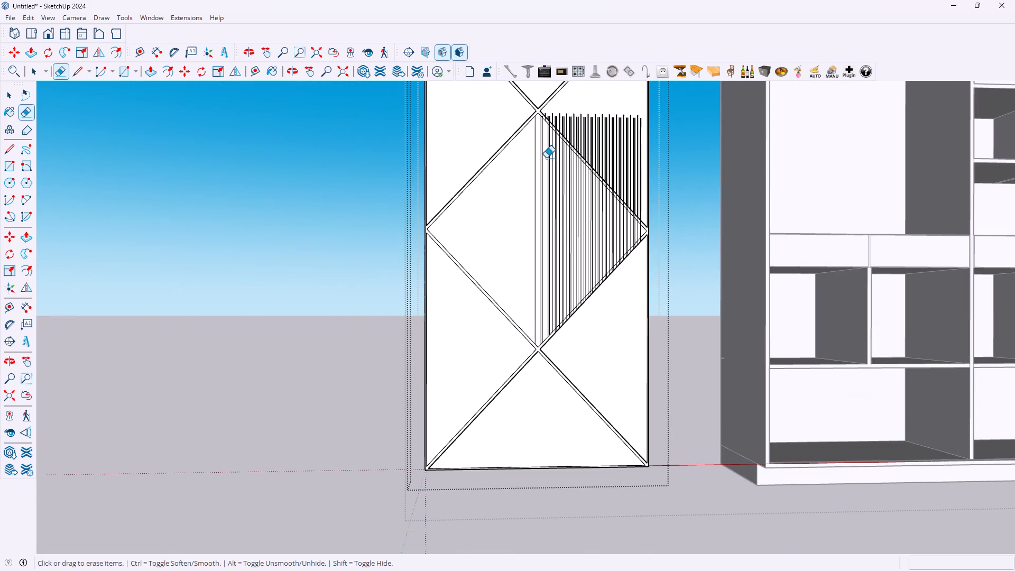
{"action": "scroll", "coordinate": [536, 95], "scroll_direction": "up", "scroll_amount": 5}
{"action": "scroll", "coordinate": [553, 125], "scroll_direction": "up", "scroll_amount": 16}
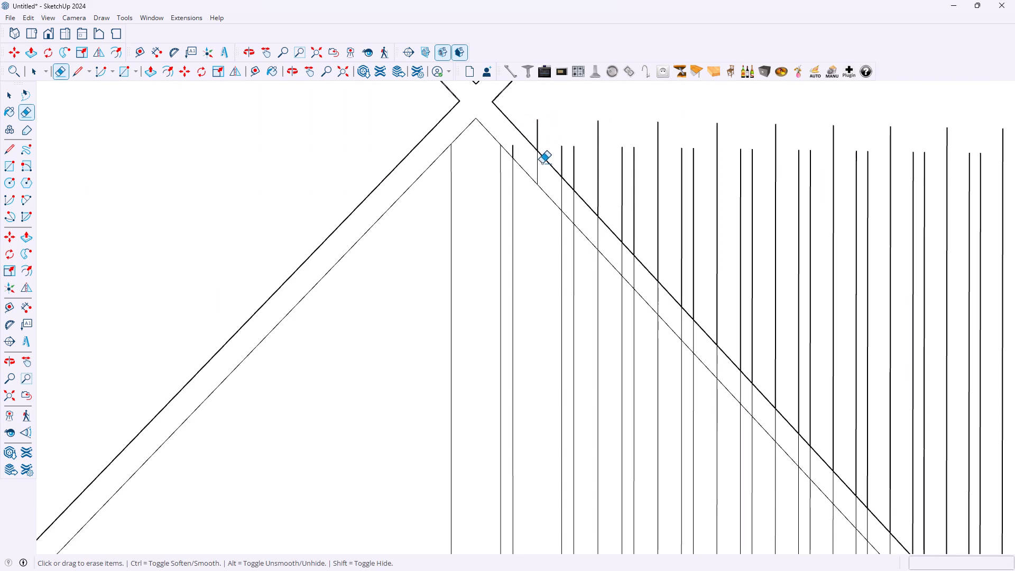
{"action": "left_click_drag", "start_coordinate": [532, 168], "coordinate": [539, 171]}
{"action": "left_click_drag", "start_coordinate": [535, 126], "coordinate": [548, 129]}
{"action": "left_click", "coordinate": [514, 151]}
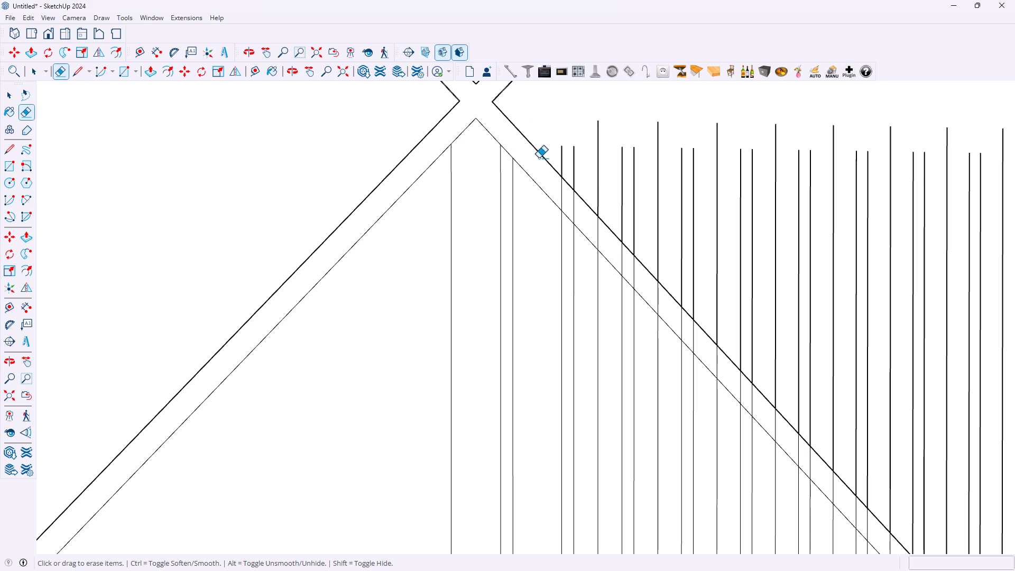
{"action": "left_click", "coordinate": [560, 194]}
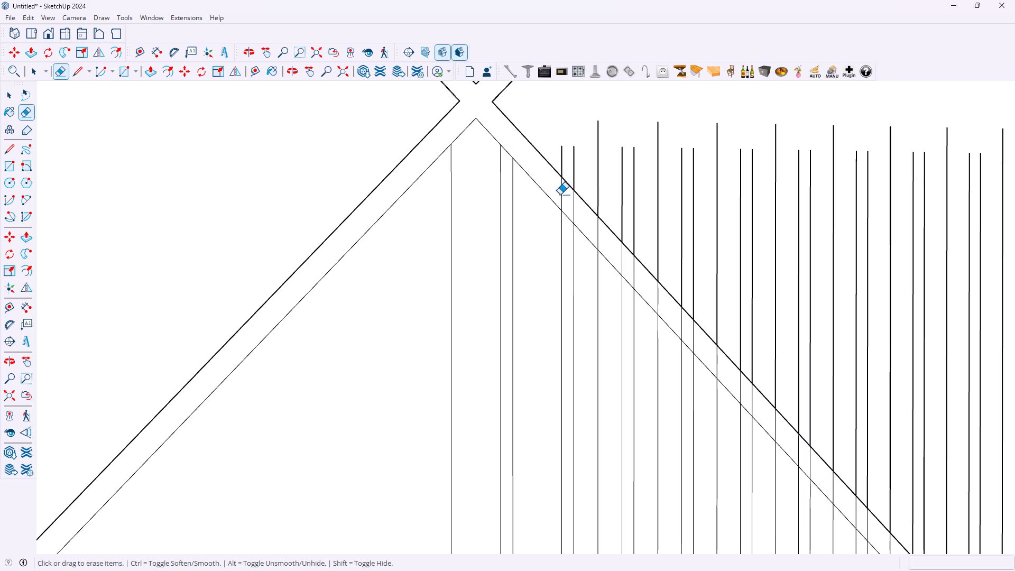
{"action": "left_click", "coordinate": [566, 198]}
{"action": "left_click_drag", "start_coordinate": [559, 158], "coordinate": [564, 159]}
{"action": "left_click_drag", "start_coordinate": [570, 161], "coordinate": [576, 165]}
{"action": "left_click", "coordinate": [575, 210]}
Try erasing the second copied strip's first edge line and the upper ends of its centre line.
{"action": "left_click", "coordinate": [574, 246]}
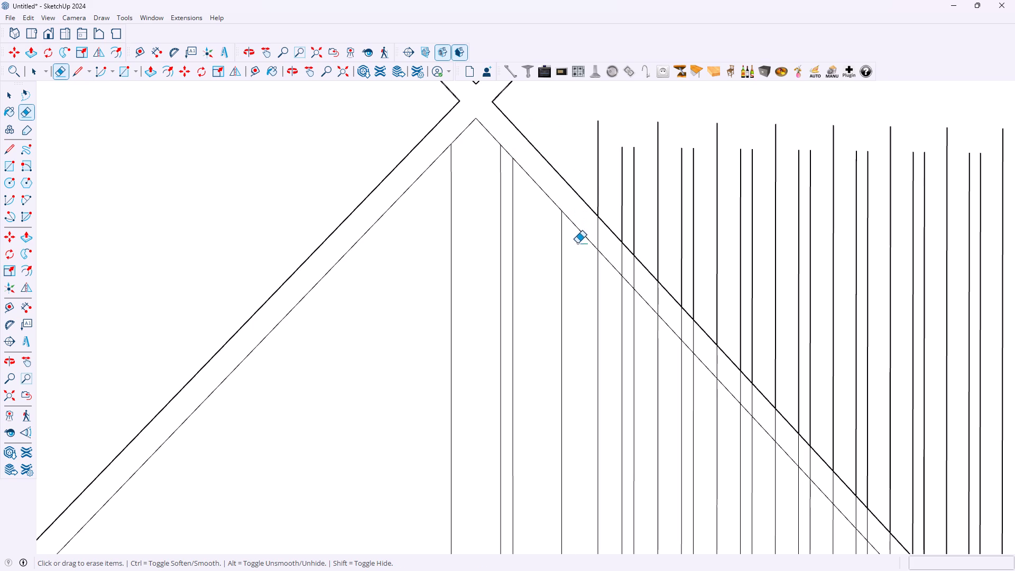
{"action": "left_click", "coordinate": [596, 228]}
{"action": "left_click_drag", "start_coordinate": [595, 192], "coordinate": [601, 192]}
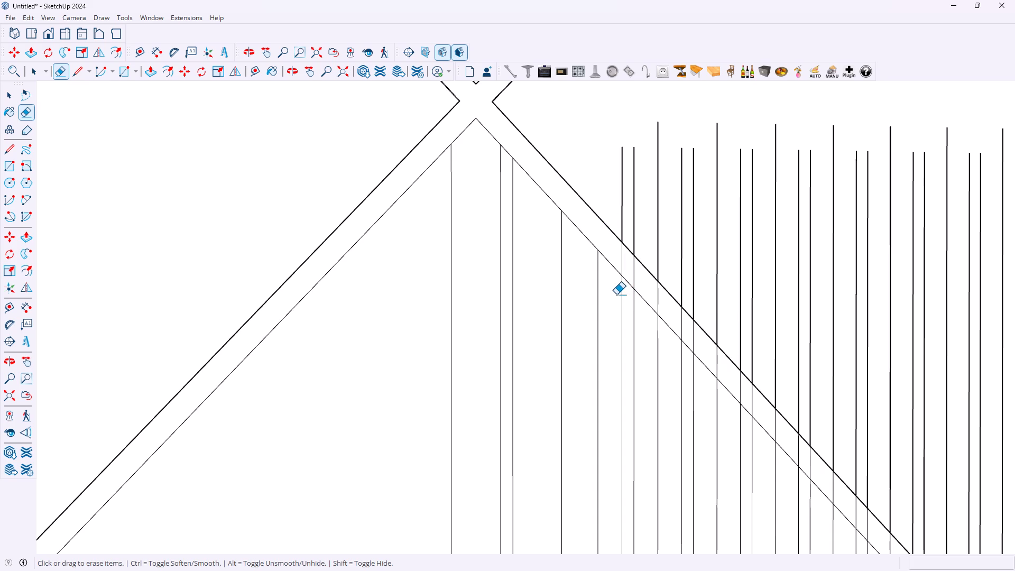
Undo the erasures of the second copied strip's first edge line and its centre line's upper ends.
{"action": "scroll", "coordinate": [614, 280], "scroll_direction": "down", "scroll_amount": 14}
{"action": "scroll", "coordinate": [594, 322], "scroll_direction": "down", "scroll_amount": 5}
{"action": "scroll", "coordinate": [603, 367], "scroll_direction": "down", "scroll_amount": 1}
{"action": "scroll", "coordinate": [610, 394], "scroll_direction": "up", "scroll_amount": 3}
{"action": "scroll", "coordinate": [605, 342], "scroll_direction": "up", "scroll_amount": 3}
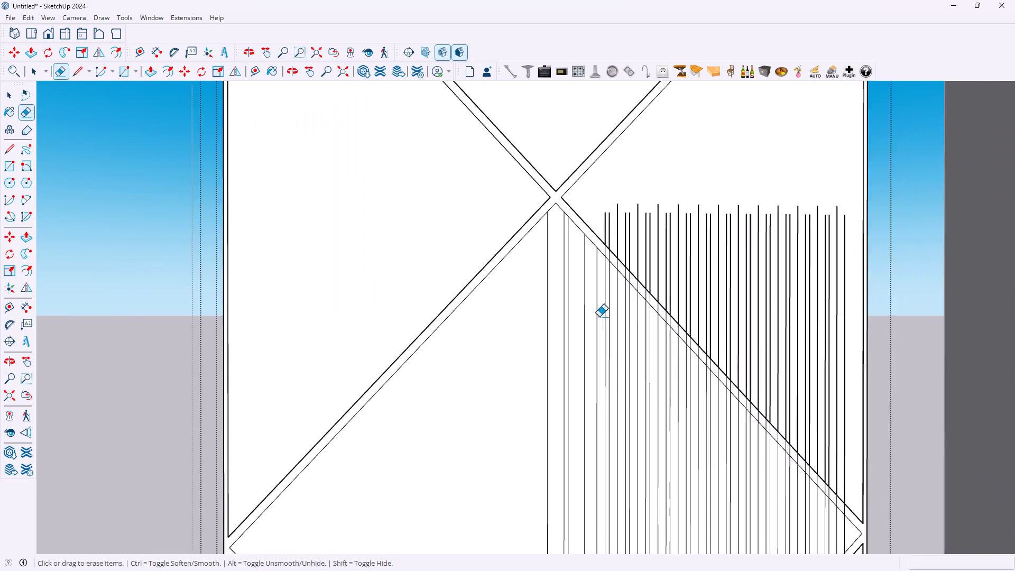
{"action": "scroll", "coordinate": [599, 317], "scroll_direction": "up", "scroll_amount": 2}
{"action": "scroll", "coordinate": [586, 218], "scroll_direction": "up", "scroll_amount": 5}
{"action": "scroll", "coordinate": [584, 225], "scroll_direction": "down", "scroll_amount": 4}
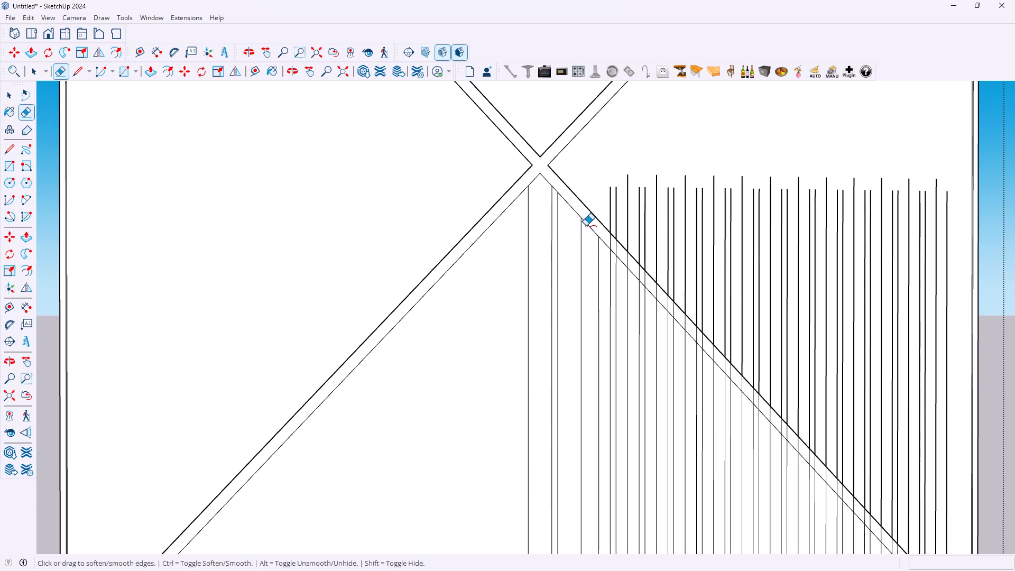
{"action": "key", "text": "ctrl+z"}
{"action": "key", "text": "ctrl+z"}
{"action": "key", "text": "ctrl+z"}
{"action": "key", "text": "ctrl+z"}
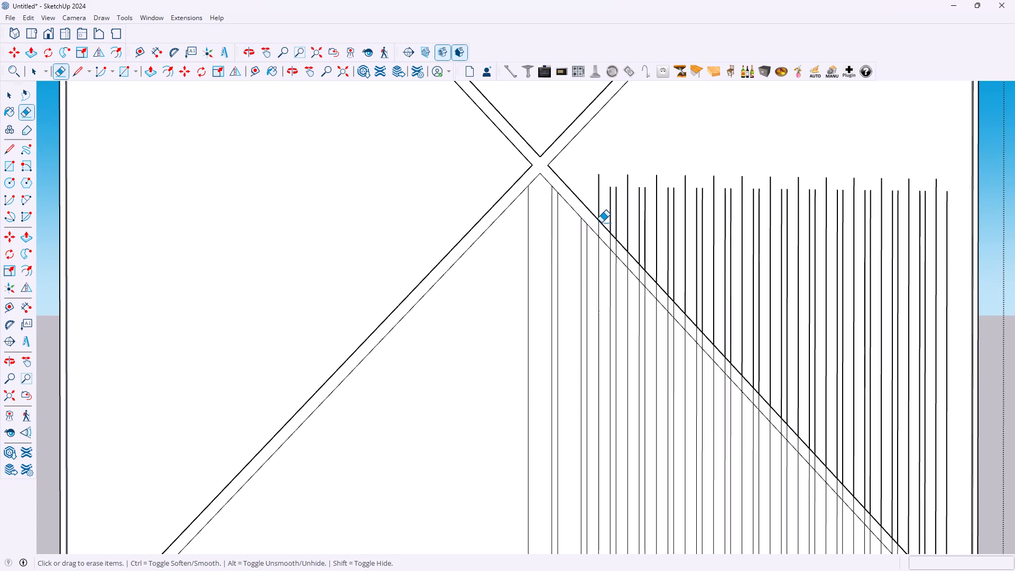
Erase the second copied strip's centre line, including its ends over and beyond the middle diamond's upper-right strip.
{"action": "left_click", "coordinate": [598, 230]}
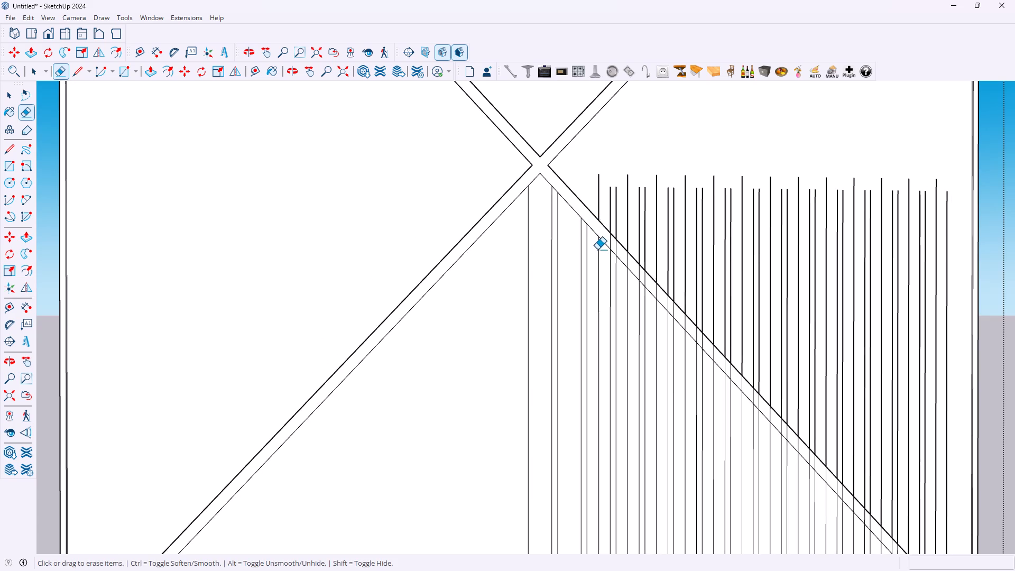
{"action": "left_click", "coordinate": [597, 251]}
{"action": "left_click", "coordinate": [596, 198]}
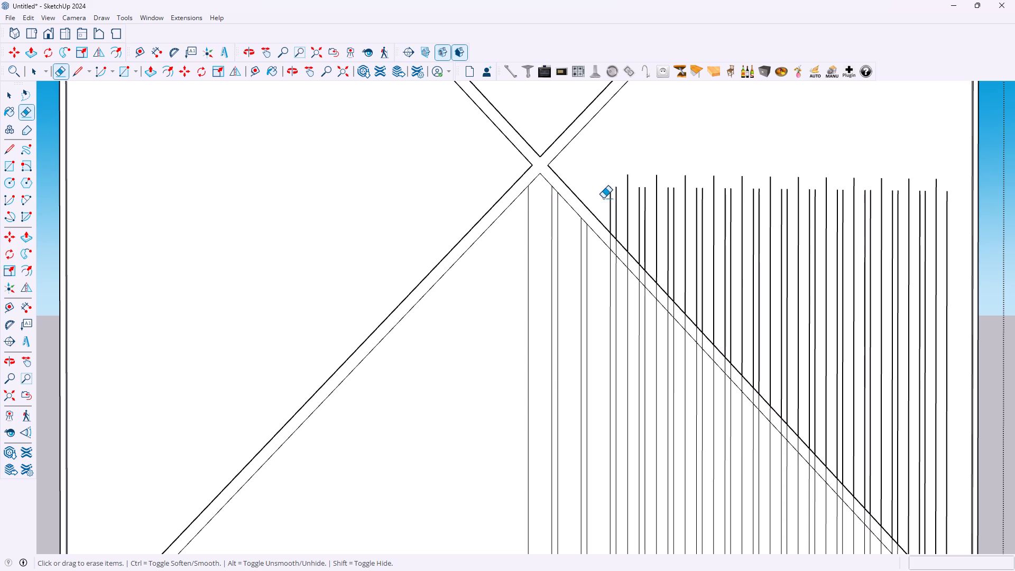
Erase the upper ends of the next two strip edge lines over and beyond the middle diamond's upper-right strip.
{"action": "left_click", "coordinate": [610, 207]}
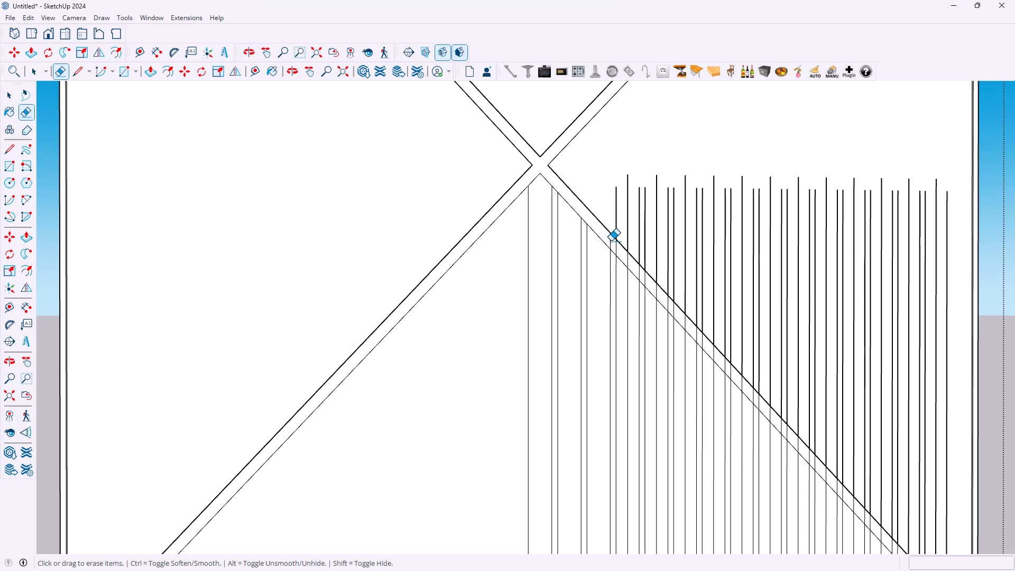
{"action": "left_click", "coordinate": [611, 242]}
{"action": "left_click", "coordinate": [615, 227]}
{"action": "left_click", "coordinate": [615, 245]}
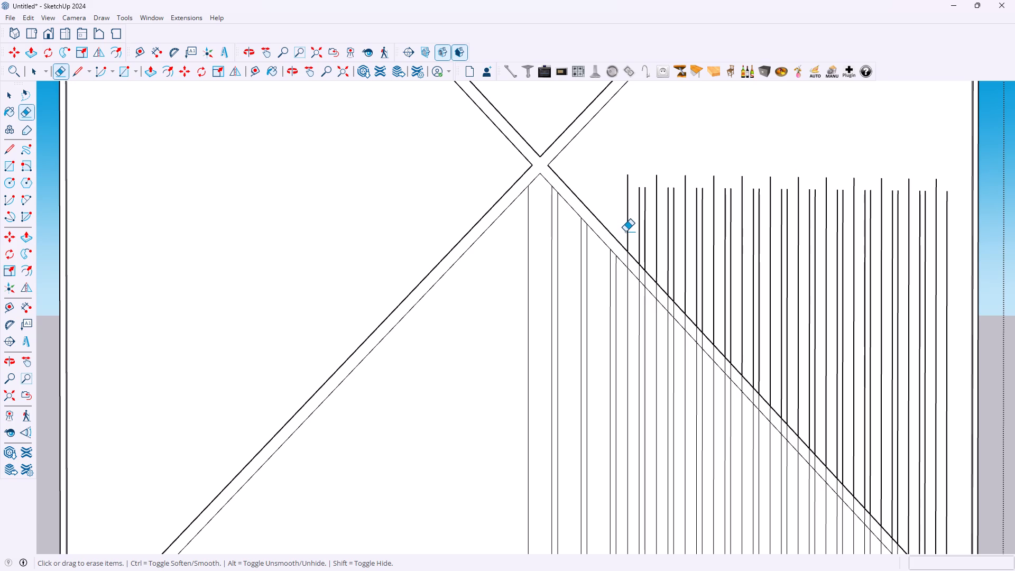
Erase the third copied strip's whole centre line and the next two edge lines' upper ends over and beyond the middle diamond's upper-right strip.
{"action": "left_click", "coordinate": [626, 231]}
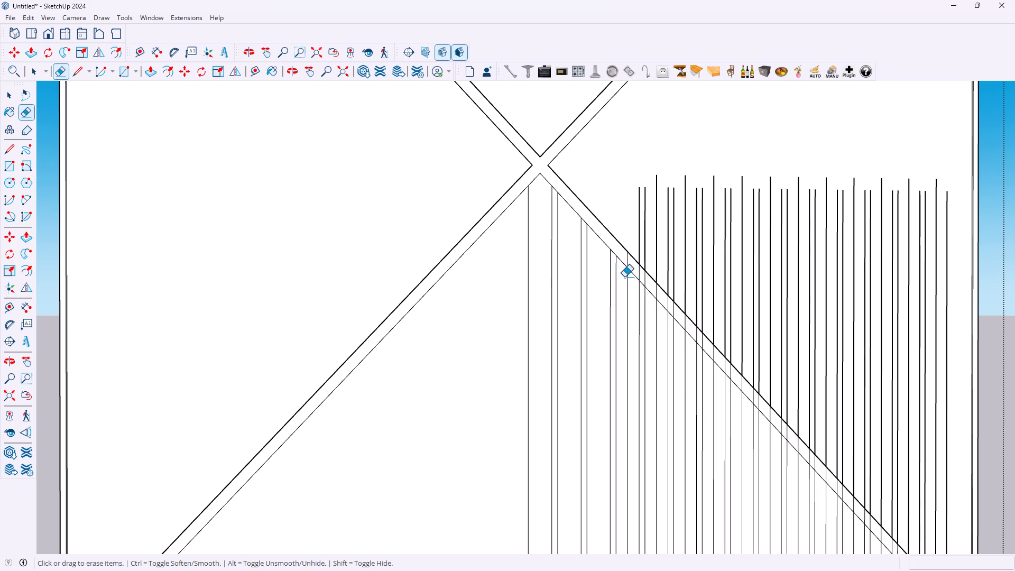
{"action": "left_click", "coordinate": [627, 280]}
{"action": "left_click", "coordinate": [626, 262]}
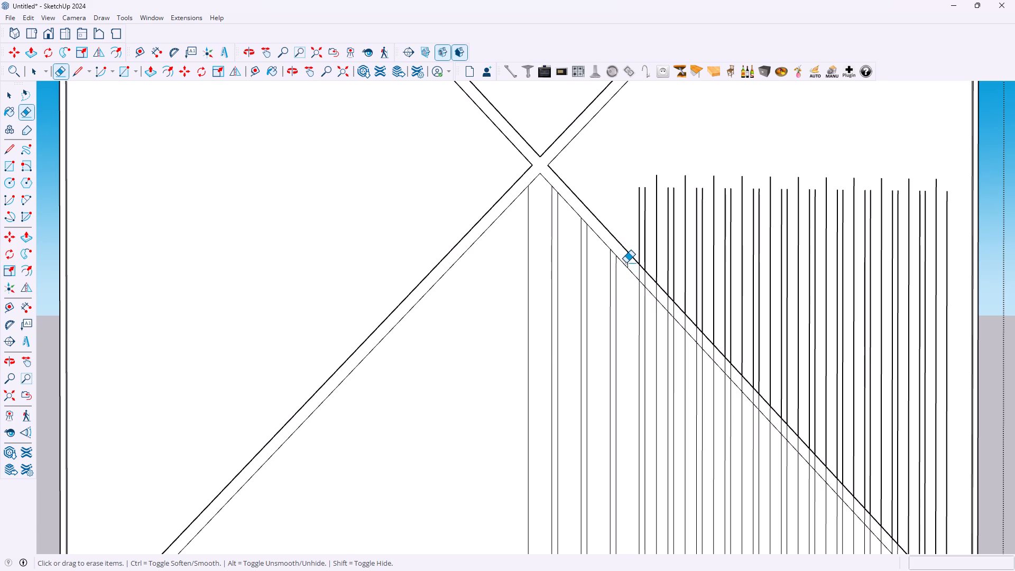
{"action": "key", "text": "ctrl+z"}
{"action": "left_click", "coordinate": [628, 262]}
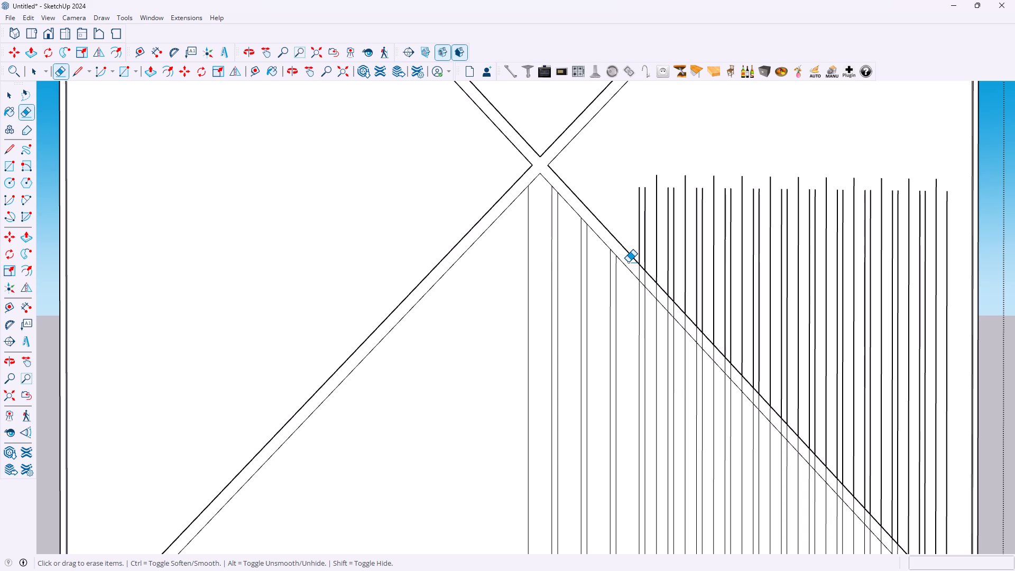
{"action": "left_click", "coordinate": [639, 274]}
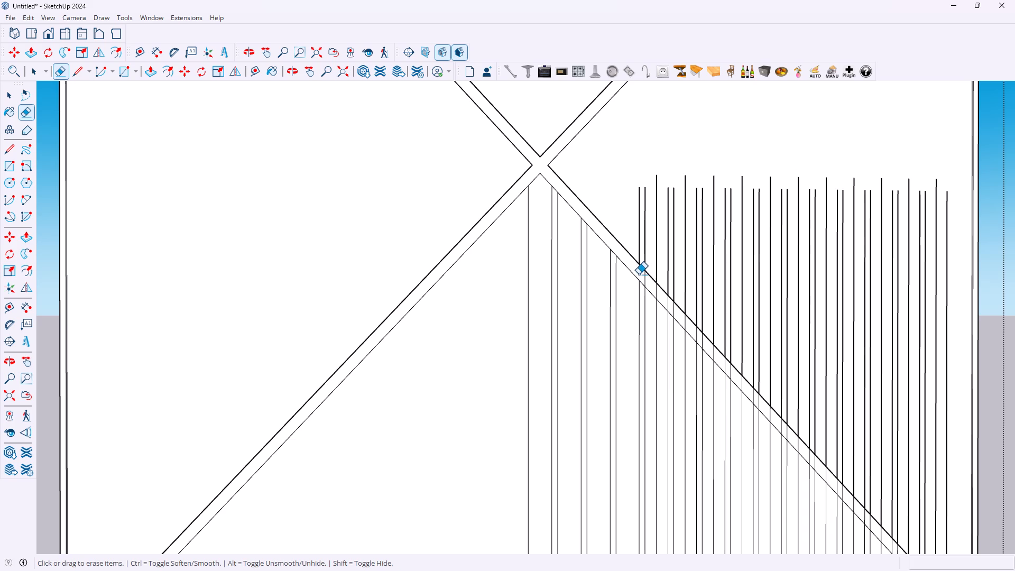
{"action": "left_click", "coordinate": [639, 255]}
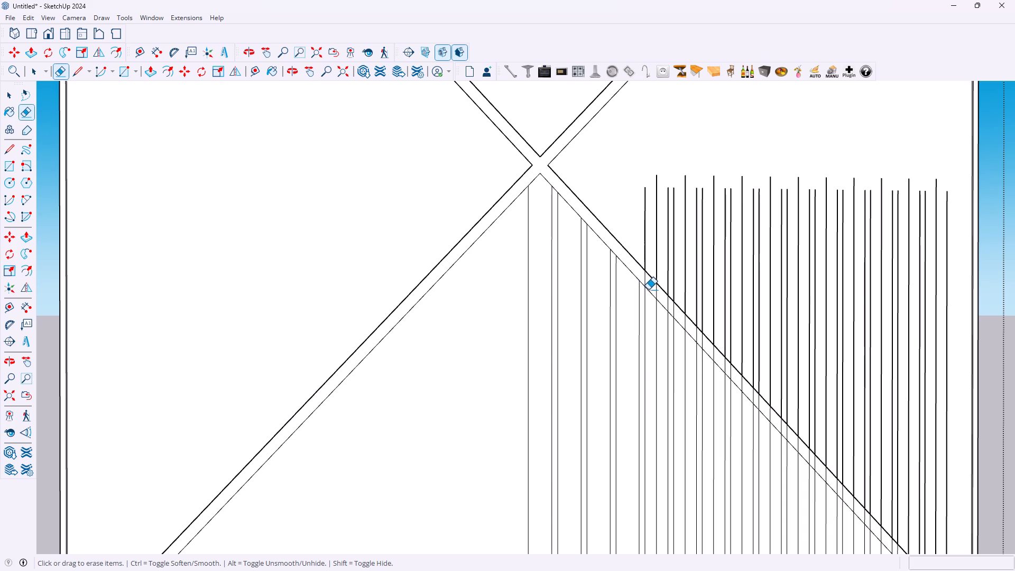
{"action": "left_click", "coordinate": [645, 281]}
{"action": "left_click", "coordinate": [645, 259]}
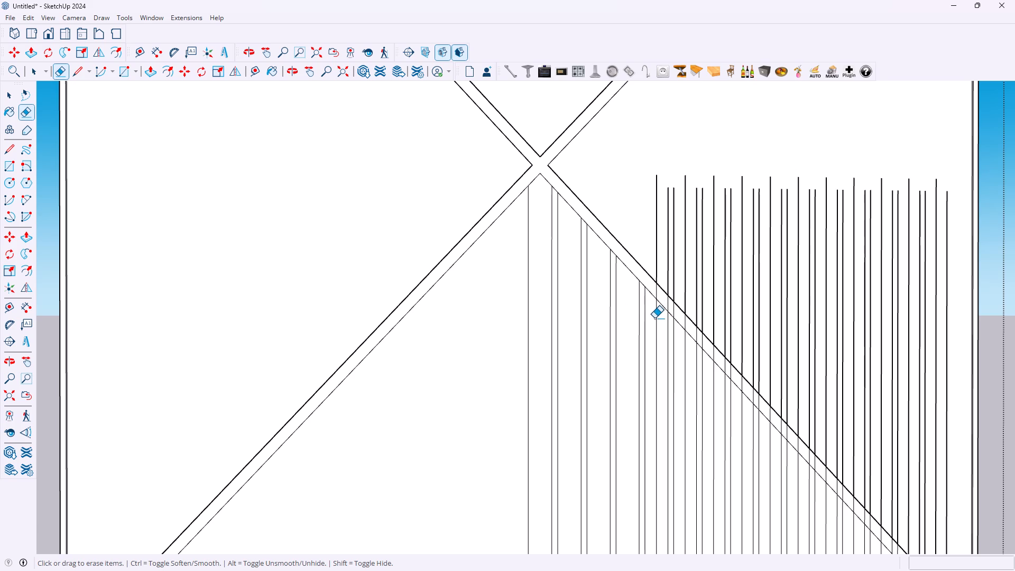
Erase the fourth copied strip's whole centre line and the next two edge lines' upper ends over and beyond the diamond's upper-right strip.
{"action": "left_click", "coordinate": [656, 317]}
{"action": "left_click", "coordinate": [657, 291]}
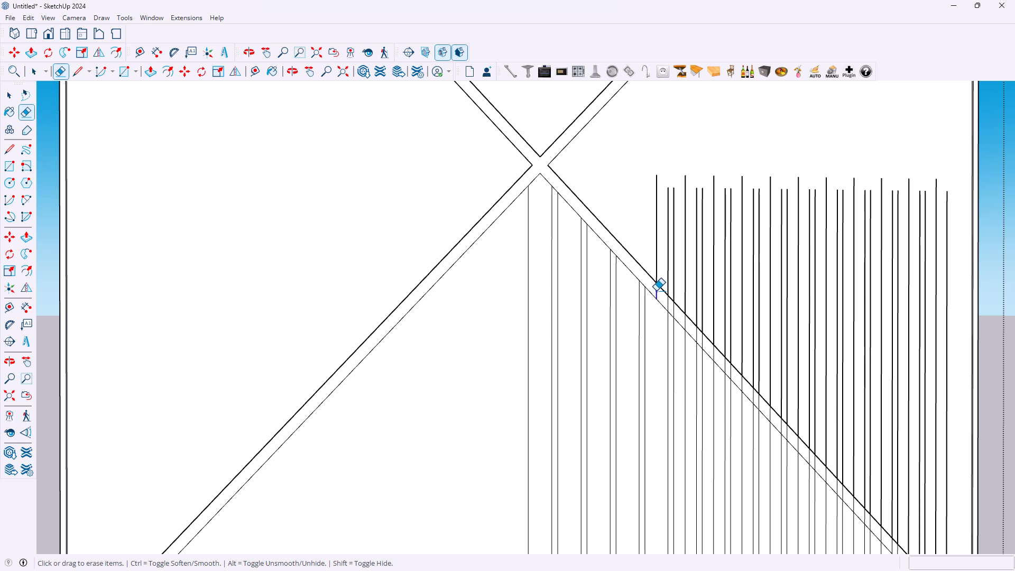
{"action": "left_click", "coordinate": [657, 274]}
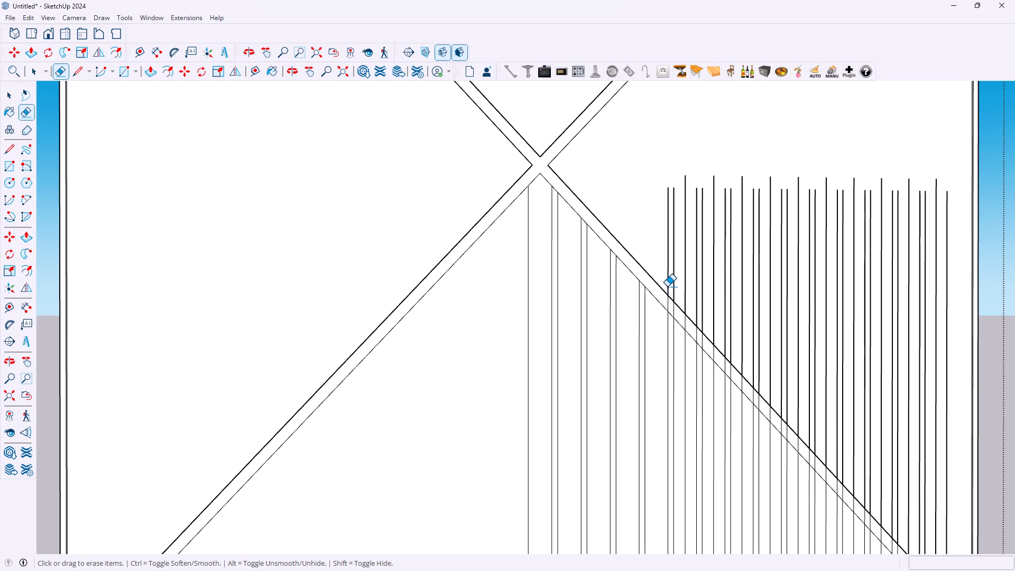
{"action": "left_click", "coordinate": [667, 287]}
{"action": "left_click", "coordinate": [668, 306]}
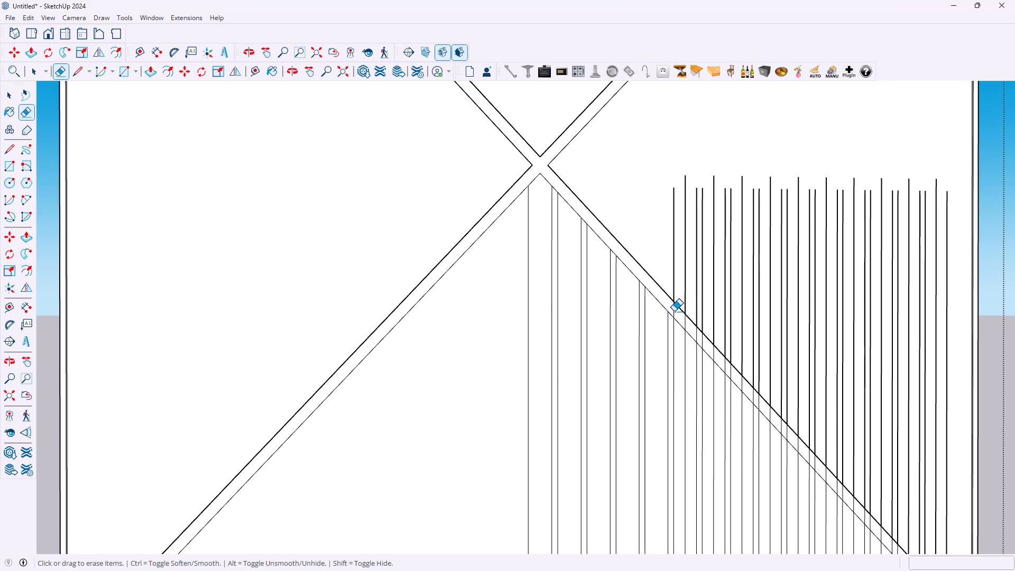
{"action": "left_click", "coordinate": [674, 311]}
{"action": "left_click", "coordinate": [674, 293]}
Erase the fifth copied strip's whole centre line and the next two edge lines' upper ends beyond the middle diamond's upper-right strip.
{"action": "left_click", "coordinate": [684, 319]}
{"action": "left_click", "coordinate": [685, 340]}
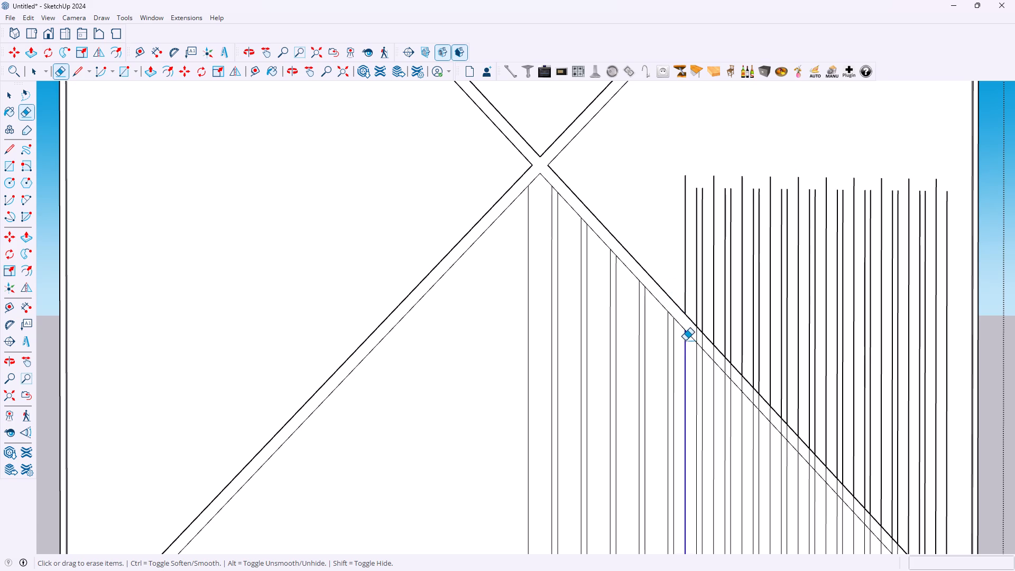
{"action": "left_click", "coordinate": [686, 307]}
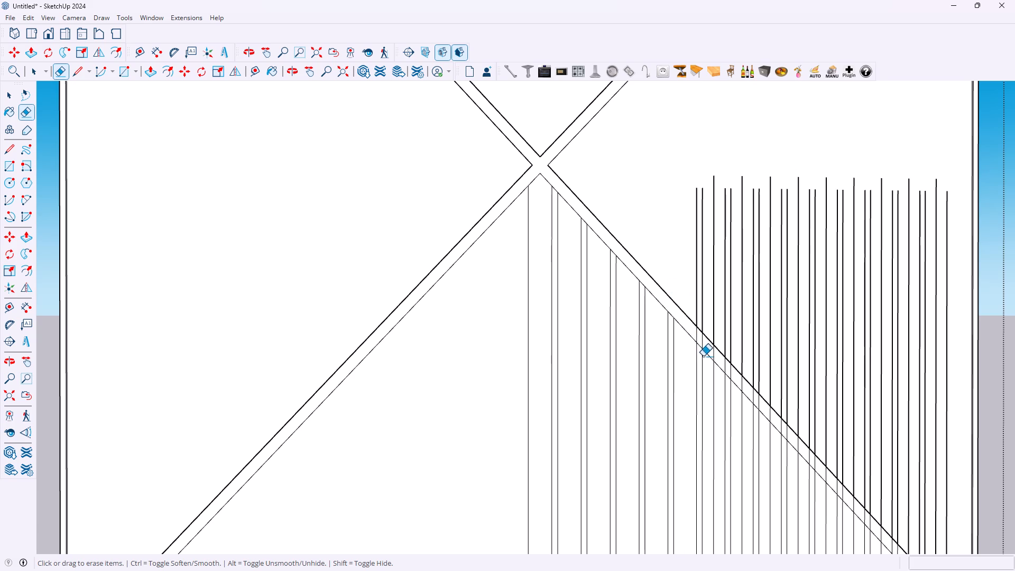
{"action": "left_click", "coordinate": [697, 339]}
{"action": "key", "text": "ctrl+z"}
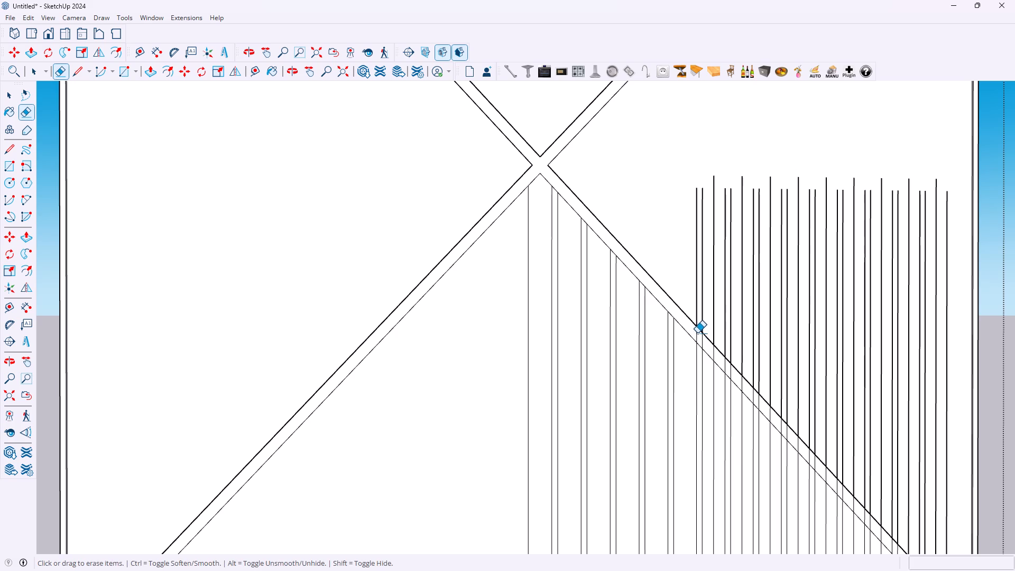
{"action": "left_click", "coordinate": [697, 334]}
{"action": "left_click", "coordinate": [697, 321]}
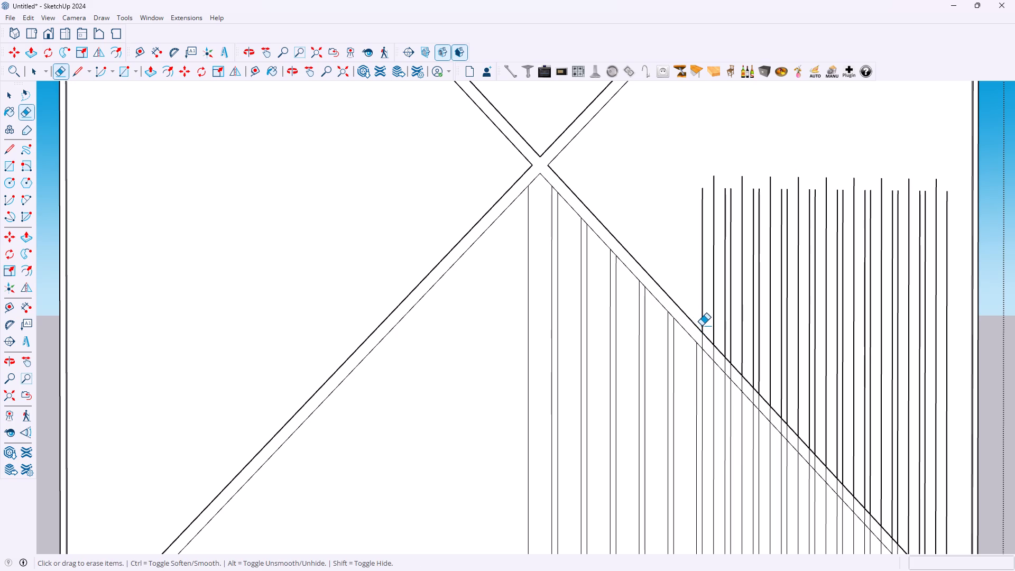
{"action": "left_click", "coordinate": [702, 326]}
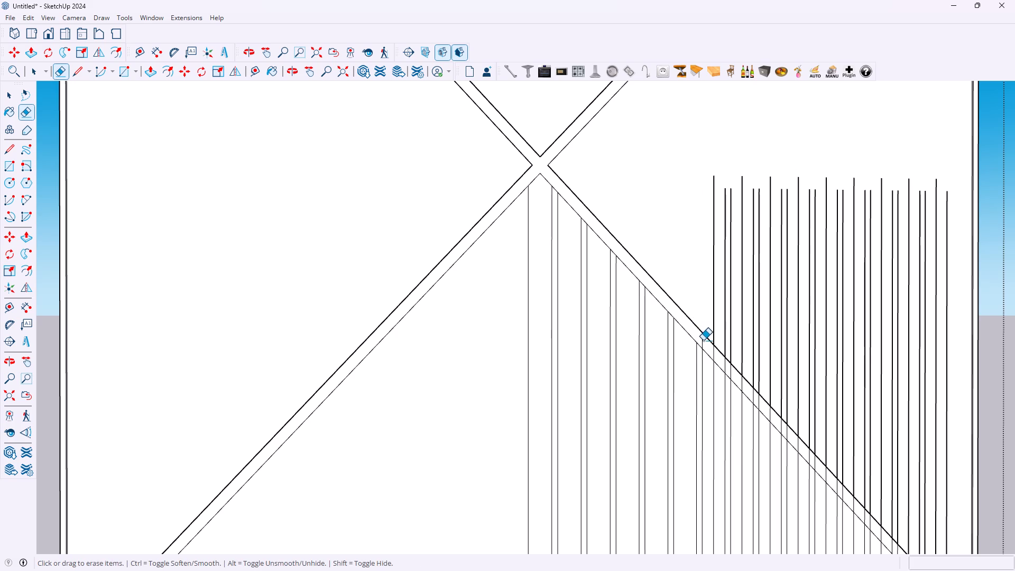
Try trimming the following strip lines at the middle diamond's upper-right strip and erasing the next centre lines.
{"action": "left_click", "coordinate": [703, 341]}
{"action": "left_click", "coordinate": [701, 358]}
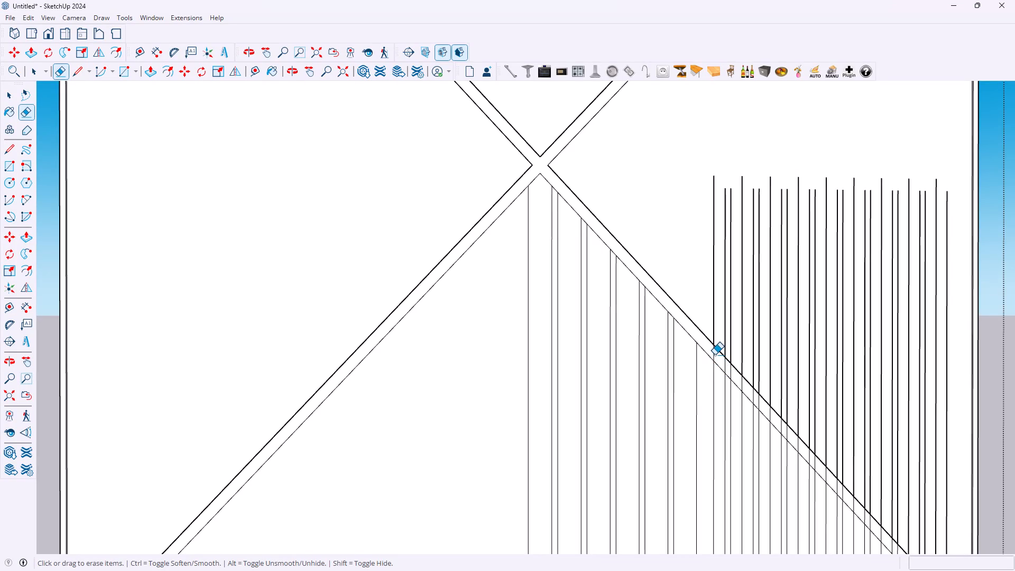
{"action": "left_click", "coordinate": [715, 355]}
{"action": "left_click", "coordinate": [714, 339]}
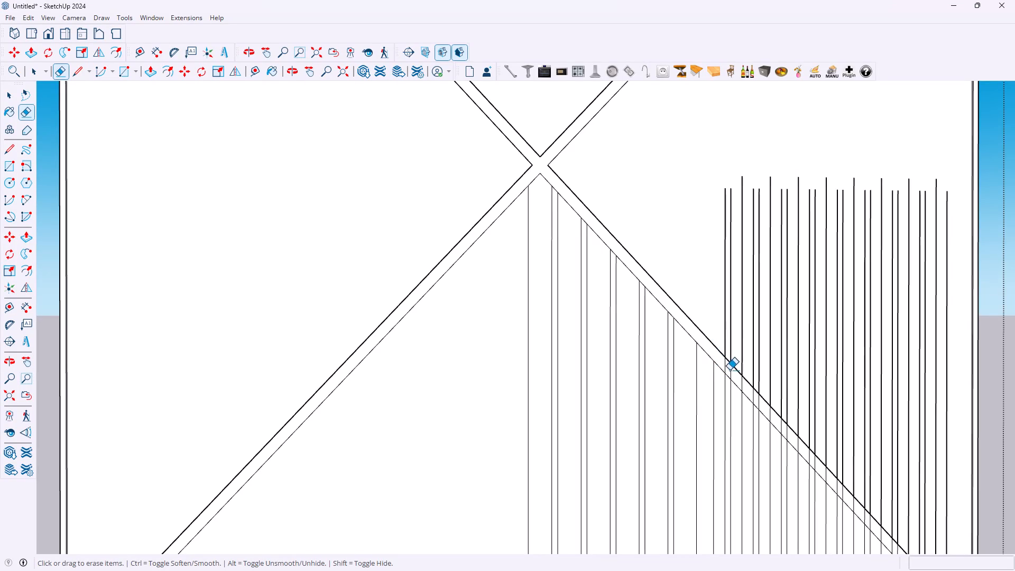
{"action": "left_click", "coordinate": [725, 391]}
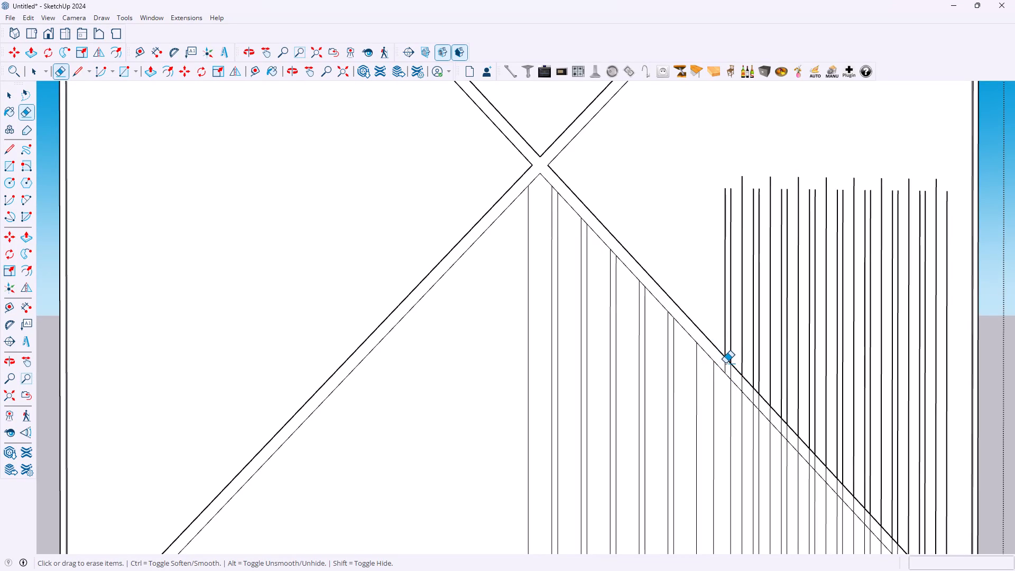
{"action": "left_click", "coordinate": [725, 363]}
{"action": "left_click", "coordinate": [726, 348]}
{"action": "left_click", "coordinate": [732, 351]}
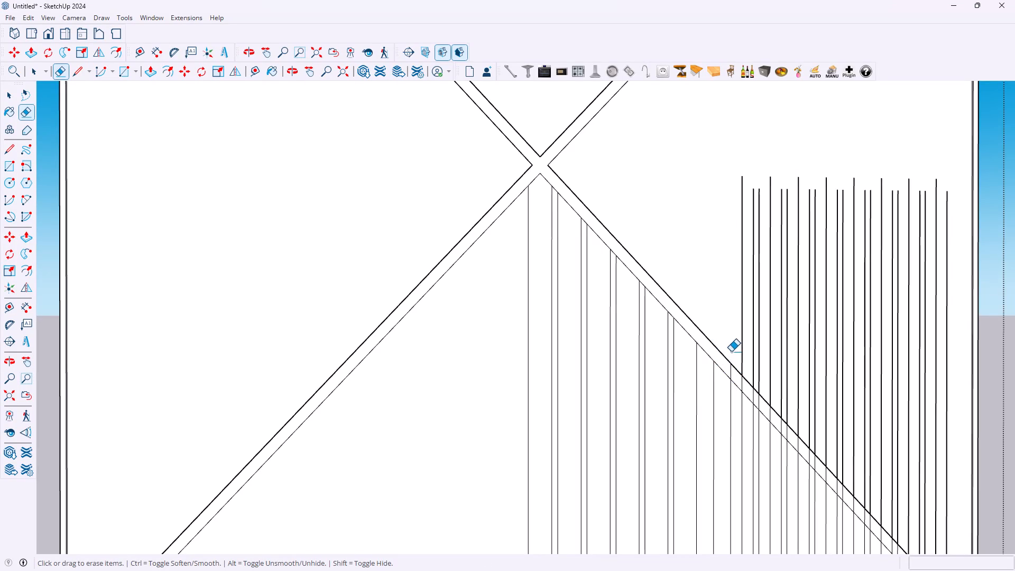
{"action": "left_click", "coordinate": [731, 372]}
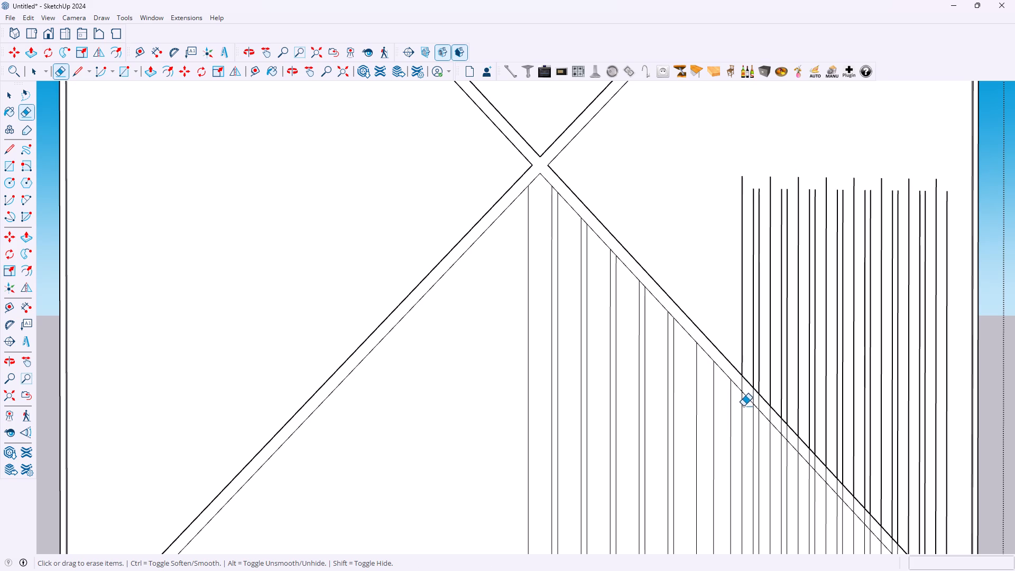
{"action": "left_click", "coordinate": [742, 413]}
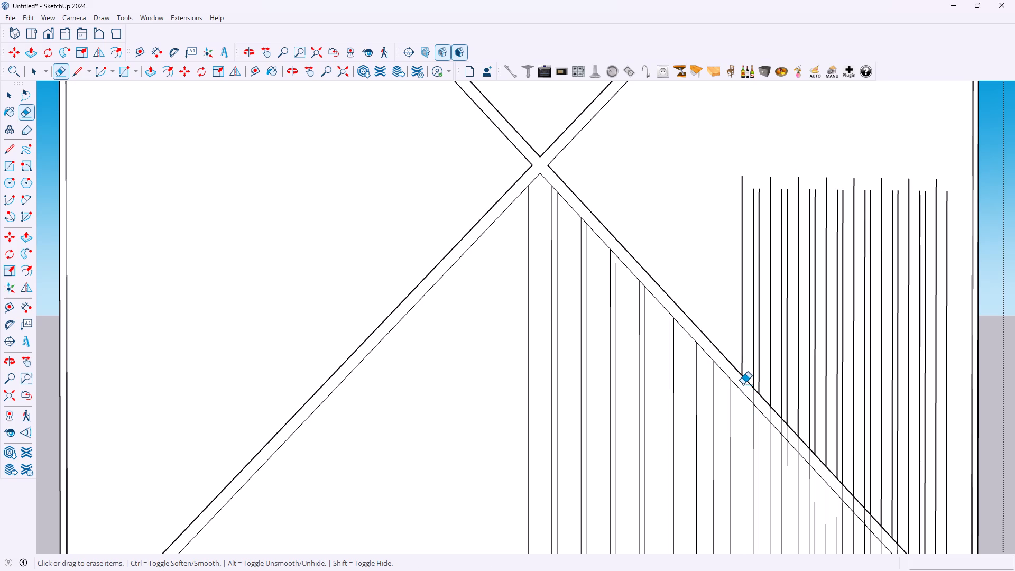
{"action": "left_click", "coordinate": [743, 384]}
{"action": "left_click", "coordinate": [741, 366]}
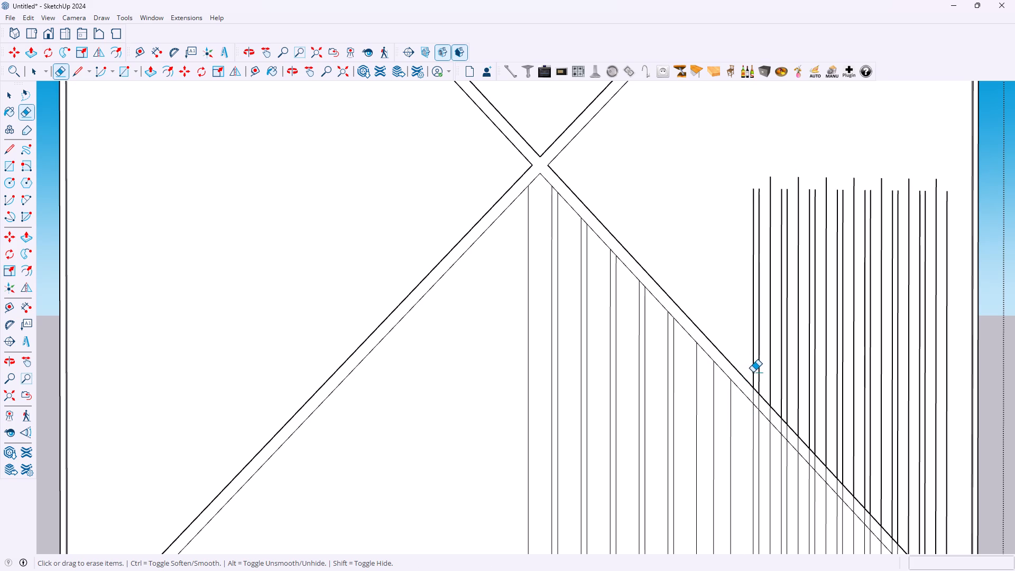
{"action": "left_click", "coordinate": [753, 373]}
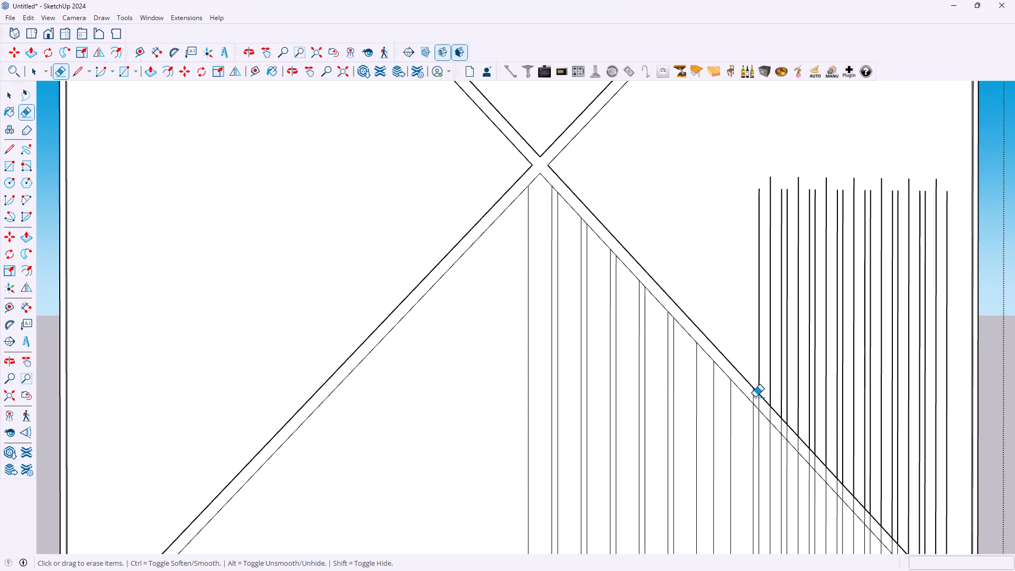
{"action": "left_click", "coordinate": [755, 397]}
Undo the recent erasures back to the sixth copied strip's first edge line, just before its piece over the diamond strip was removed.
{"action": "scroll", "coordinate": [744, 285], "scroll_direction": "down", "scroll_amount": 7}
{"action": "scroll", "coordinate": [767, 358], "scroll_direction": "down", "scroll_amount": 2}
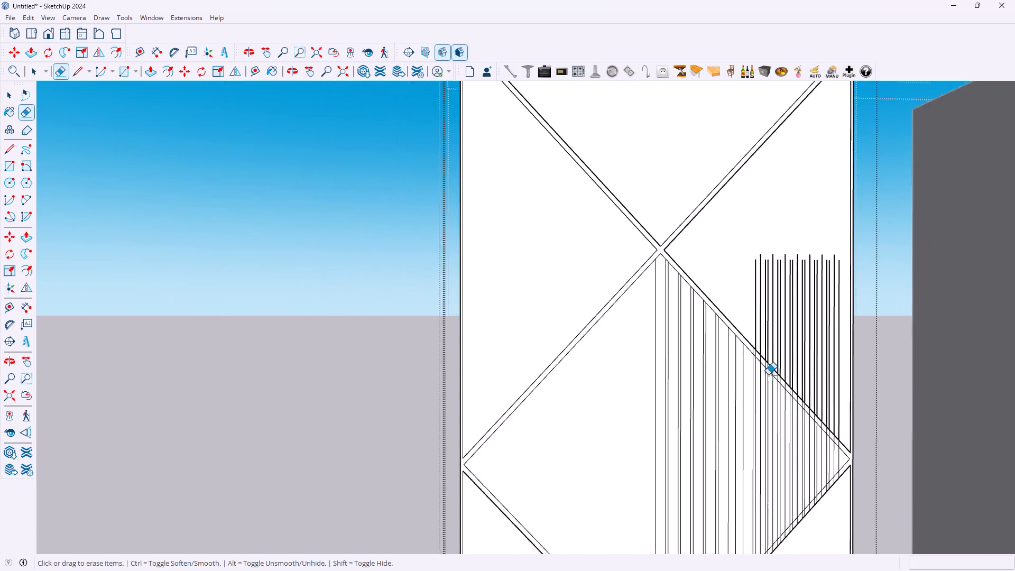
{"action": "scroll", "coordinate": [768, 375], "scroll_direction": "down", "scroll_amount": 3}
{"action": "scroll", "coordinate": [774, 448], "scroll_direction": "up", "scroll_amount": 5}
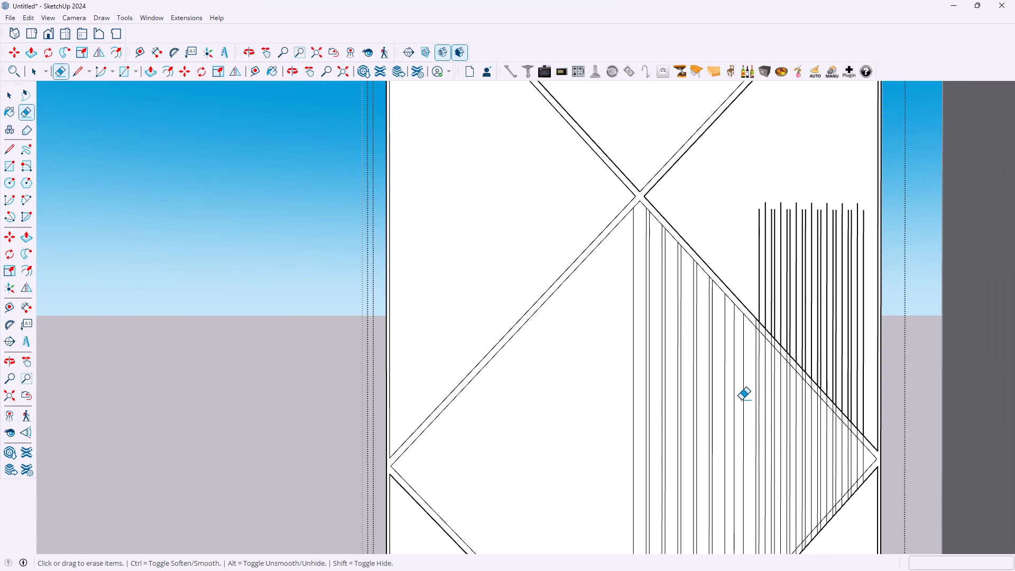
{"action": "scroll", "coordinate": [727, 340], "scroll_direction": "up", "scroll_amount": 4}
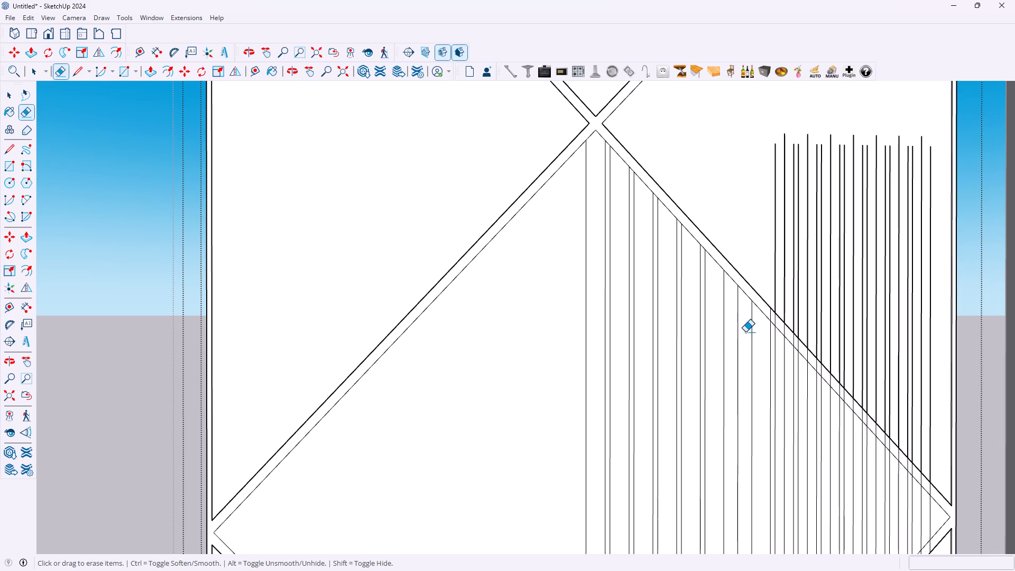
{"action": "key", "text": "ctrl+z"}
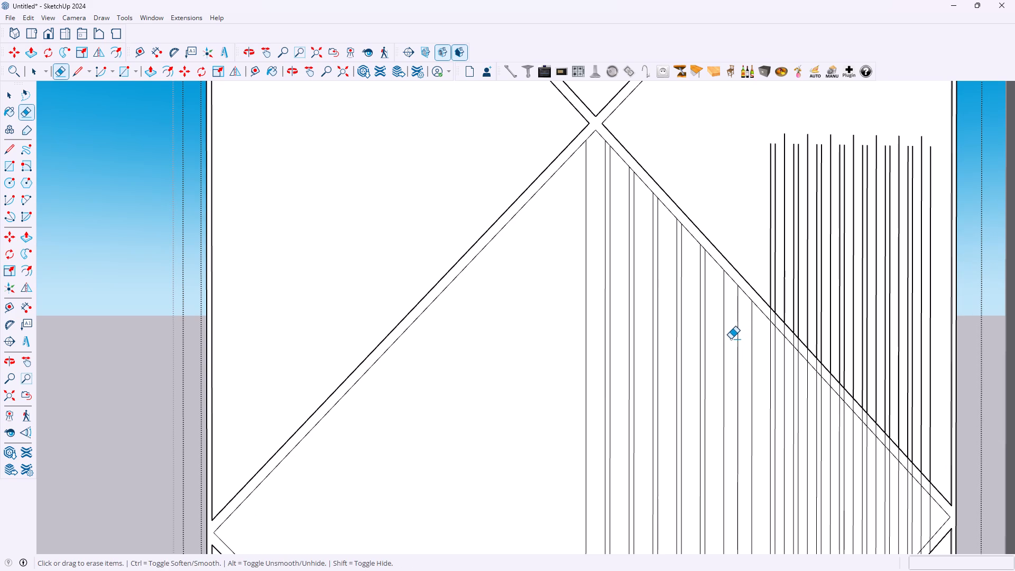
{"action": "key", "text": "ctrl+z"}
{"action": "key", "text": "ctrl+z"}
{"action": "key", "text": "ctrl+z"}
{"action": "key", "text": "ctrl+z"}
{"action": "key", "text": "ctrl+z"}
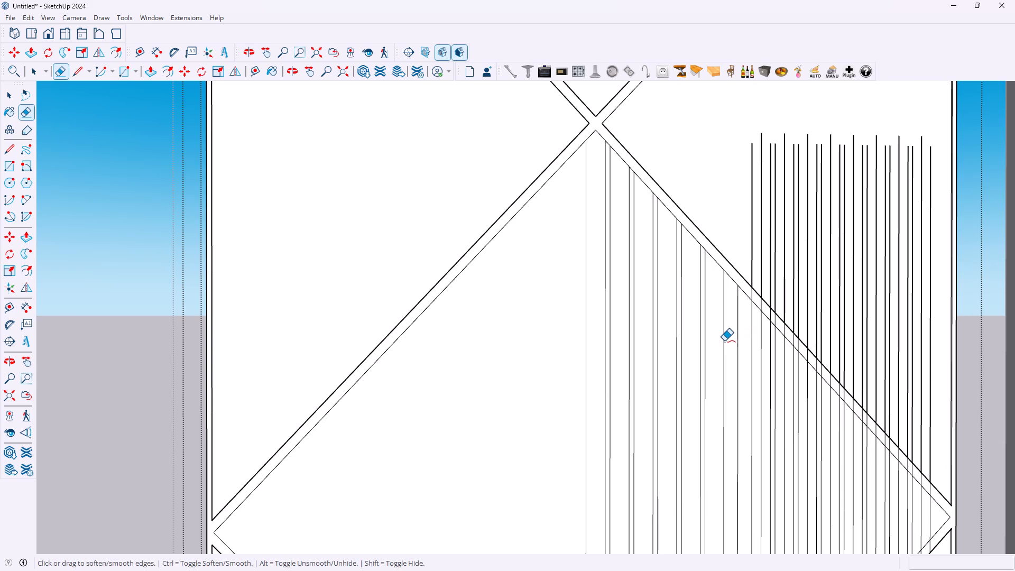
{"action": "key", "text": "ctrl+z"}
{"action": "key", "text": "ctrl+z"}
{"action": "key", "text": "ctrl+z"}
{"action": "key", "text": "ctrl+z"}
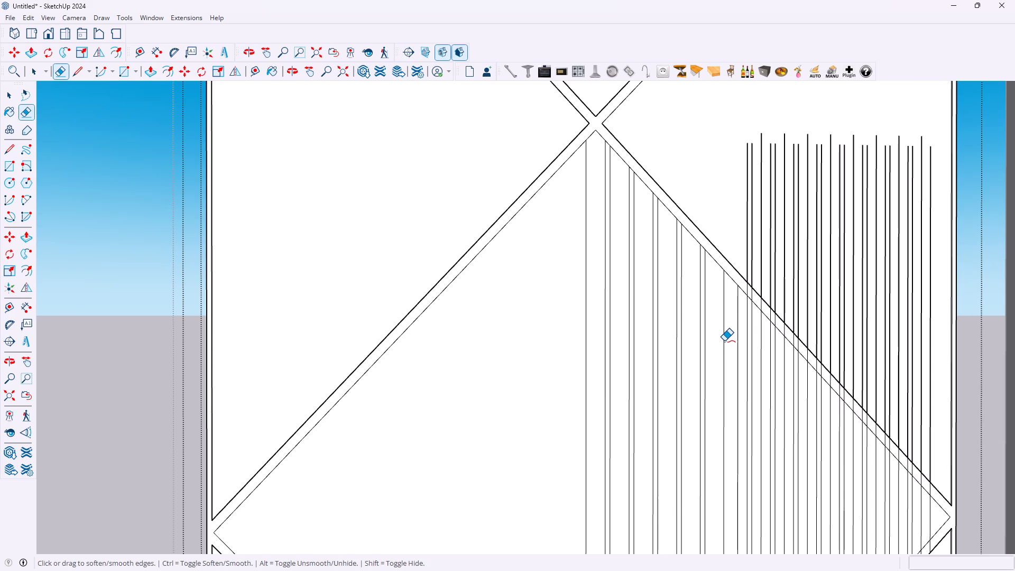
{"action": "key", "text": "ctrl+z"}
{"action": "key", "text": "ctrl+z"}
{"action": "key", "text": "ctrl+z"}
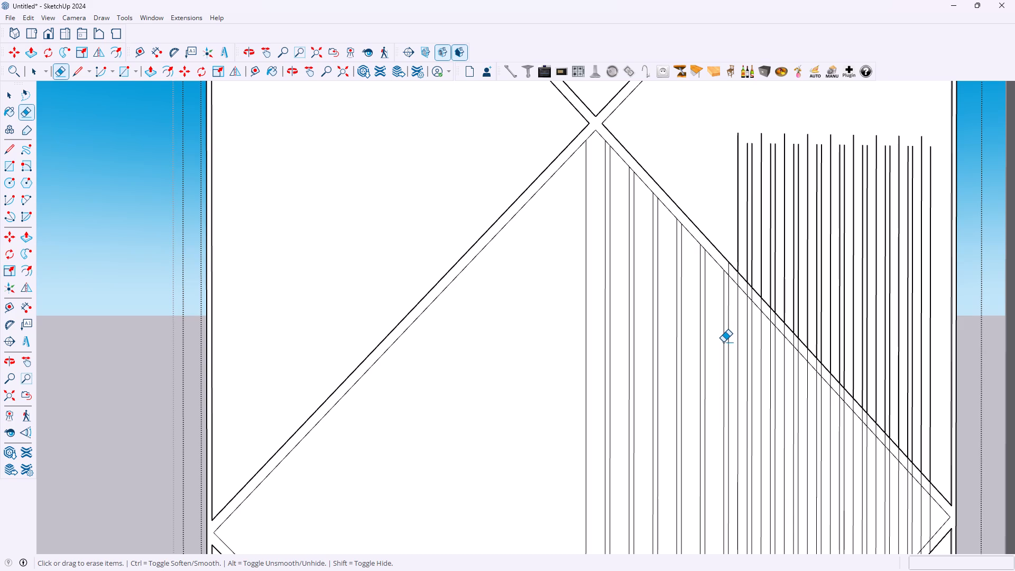
Erase the sixth copied strip's first edge line piece over the diamond's upper-right strip and that strip's whole centre line.
{"action": "left_click", "coordinate": [730, 270]}
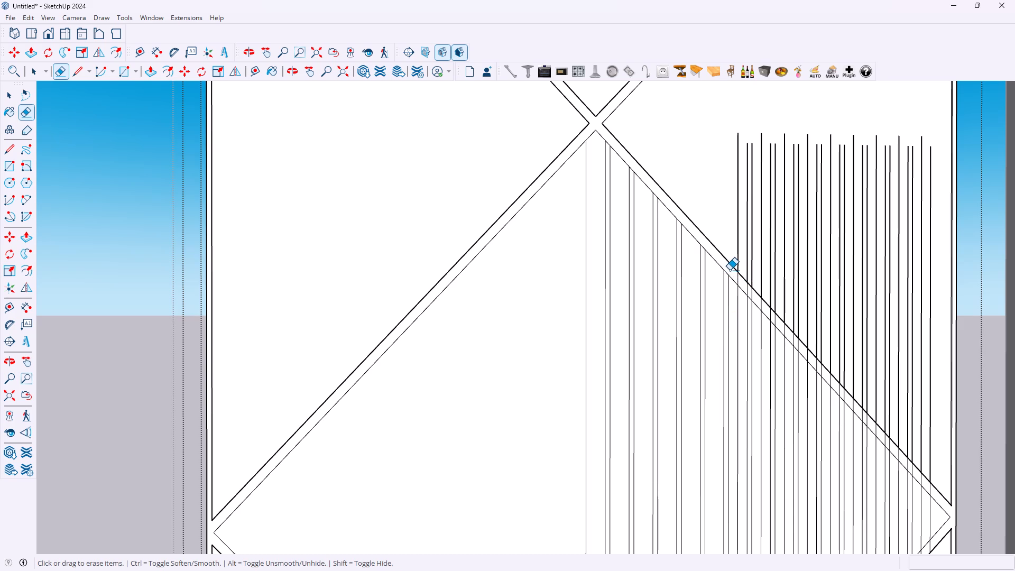
{"action": "left_click", "coordinate": [737, 279]}
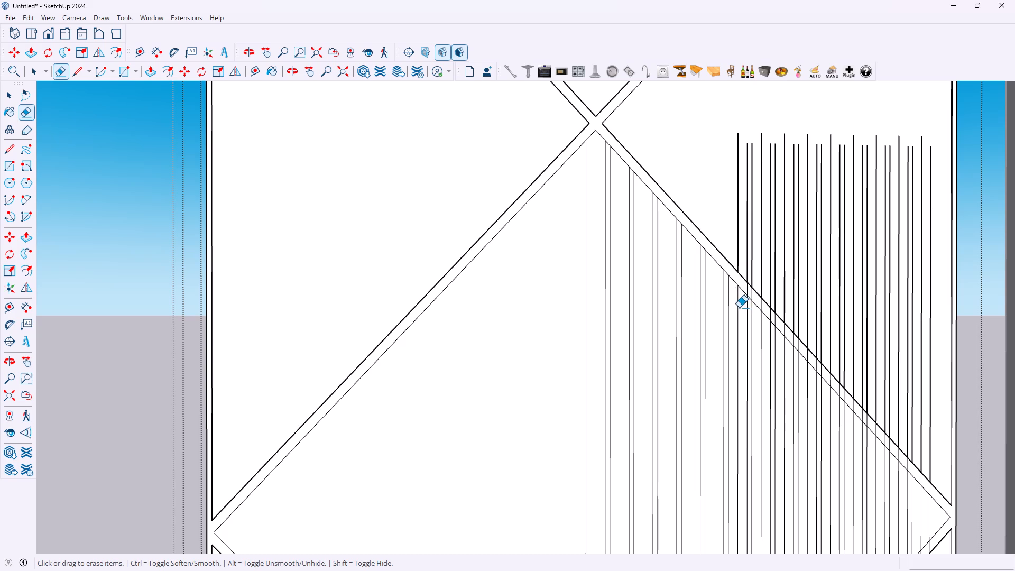
{"action": "left_click", "coordinate": [737, 308]}
{"action": "left_click", "coordinate": [738, 255]}
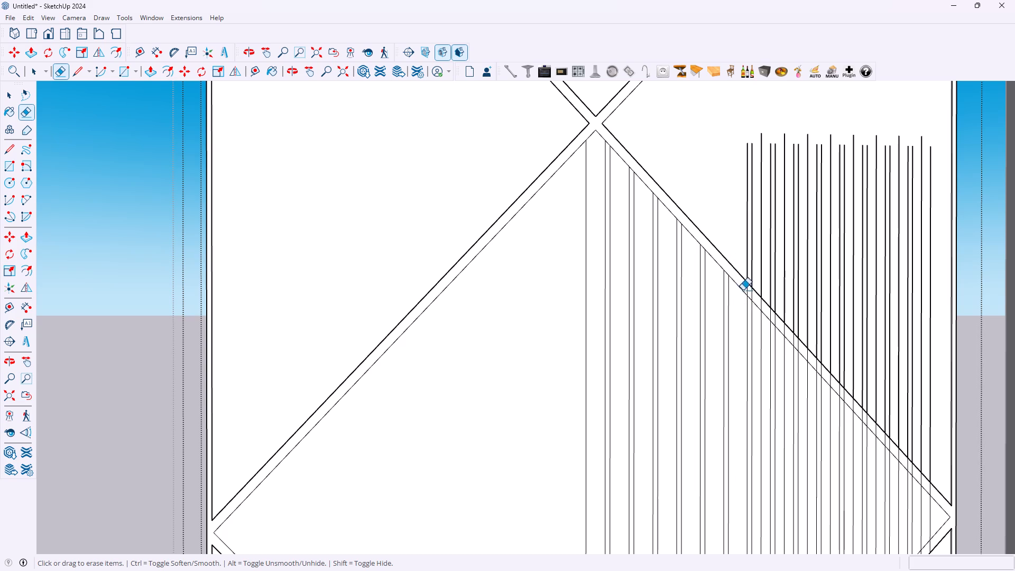
Trim the sixth copied strip's second edge and seventh's first edge to the middle diamond's upper-right inner edge, and erase the seventh's whole centre line.
{"action": "left_click", "coordinate": [747, 274]}
{"action": "left_click", "coordinate": [751, 273]}
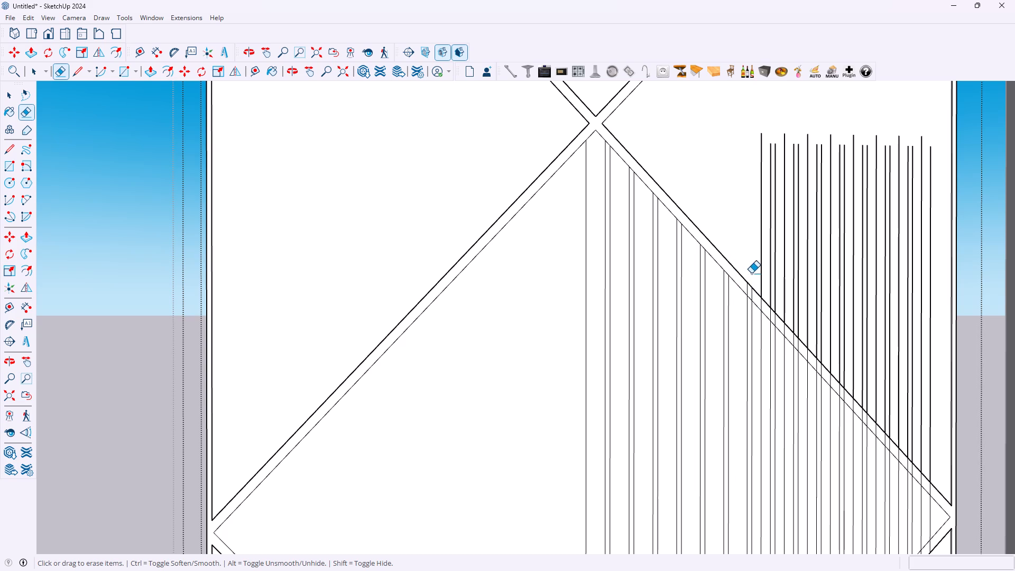
{"action": "left_click", "coordinate": [748, 289]}
{"action": "left_click", "coordinate": [752, 292]}
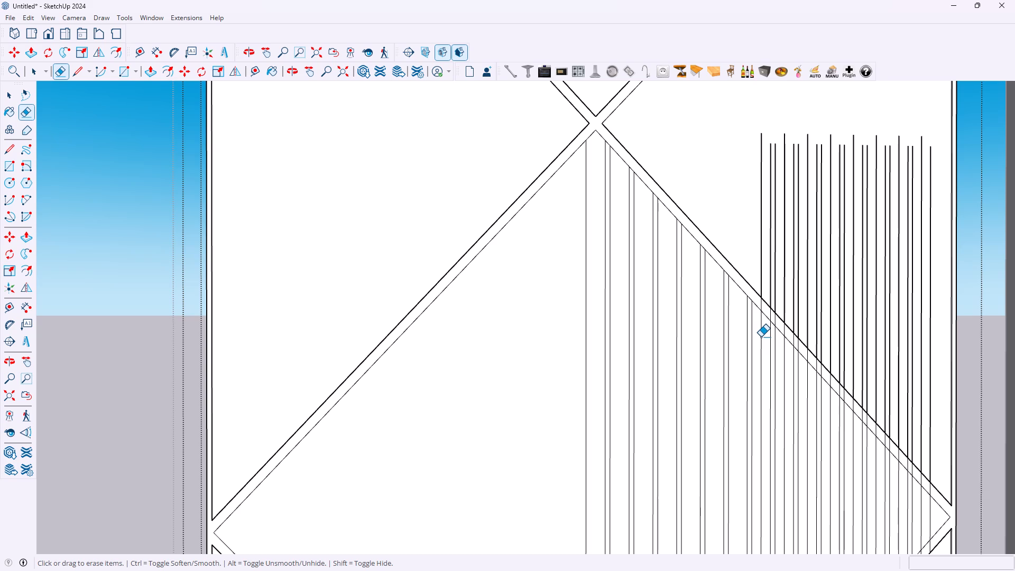
{"action": "left_click", "coordinate": [761, 337]}
{"action": "left_click", "coordinate": [762, 305]}
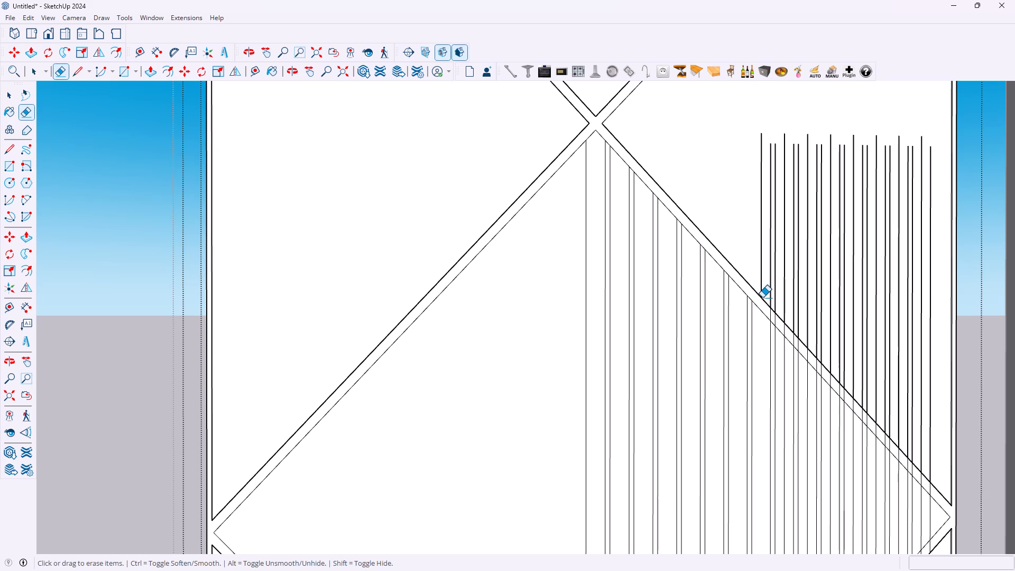
{"action": "left_click", "coordinate": [762, 293]}
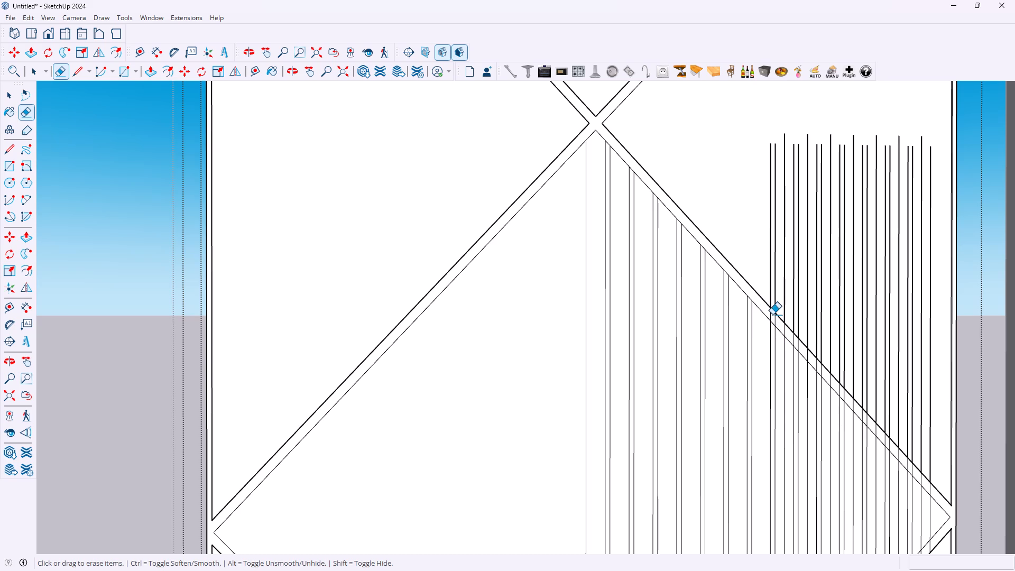
Trim the seventh copied strip's second edge and eighth's first edge to the diamond's upper-right inner edge, and erase the eighth's whole centre line.
{"action": "left_click", "coordinate": [771, 316]}
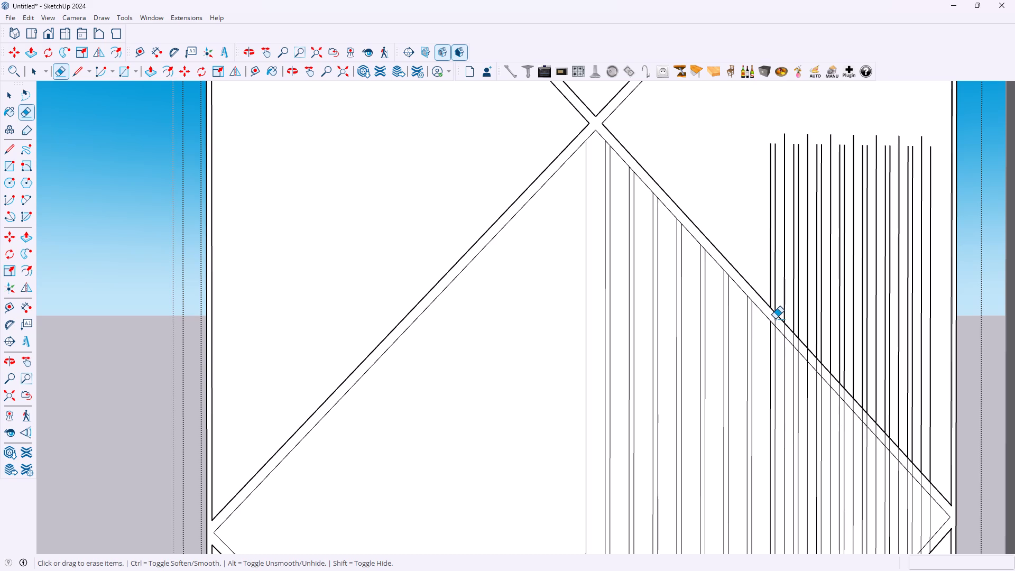
{"action": "left_click", "coordinate": [775, 319]}
{"action": "left_click_drag", "start_coordinate": [766, 296], "coordinate": [773, 294]}
{"action": "left_click", "coordinate": [773, 294]}
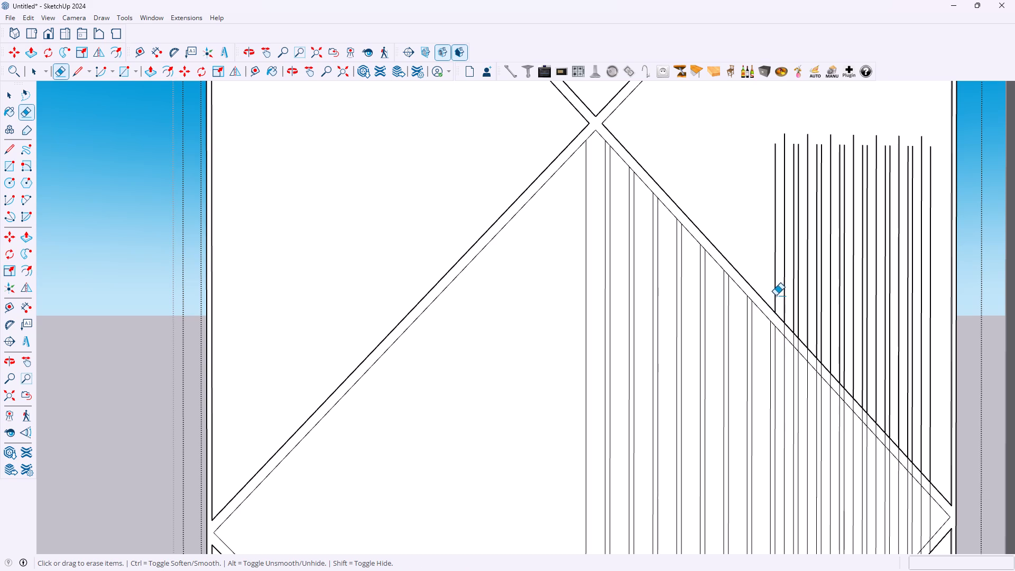
{"action": "left_click_drag", "start_coordinate": [775, 296], "coordinate": [781, 297]}
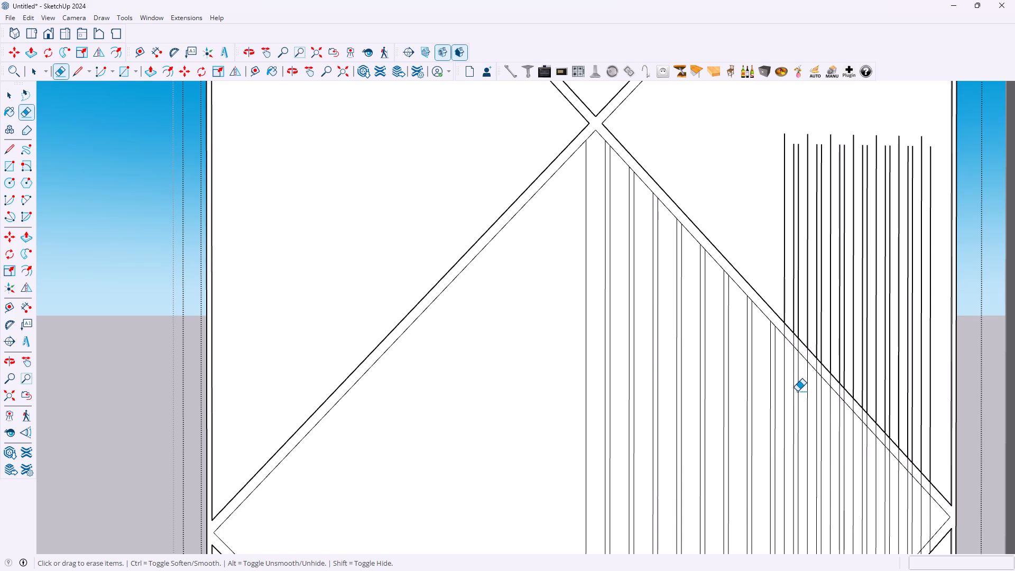
{"action": "left_click", "coordinate": [785, 388]}
{"action": "left_click", "coordinate": [784, 331]}
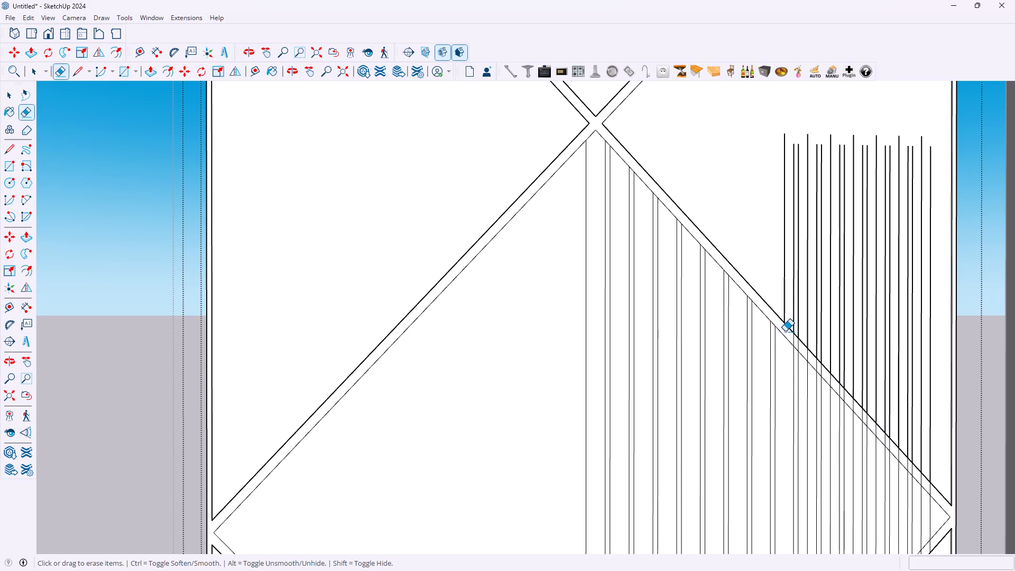
{"action": "left_click", "coordinate": [785, 313]}
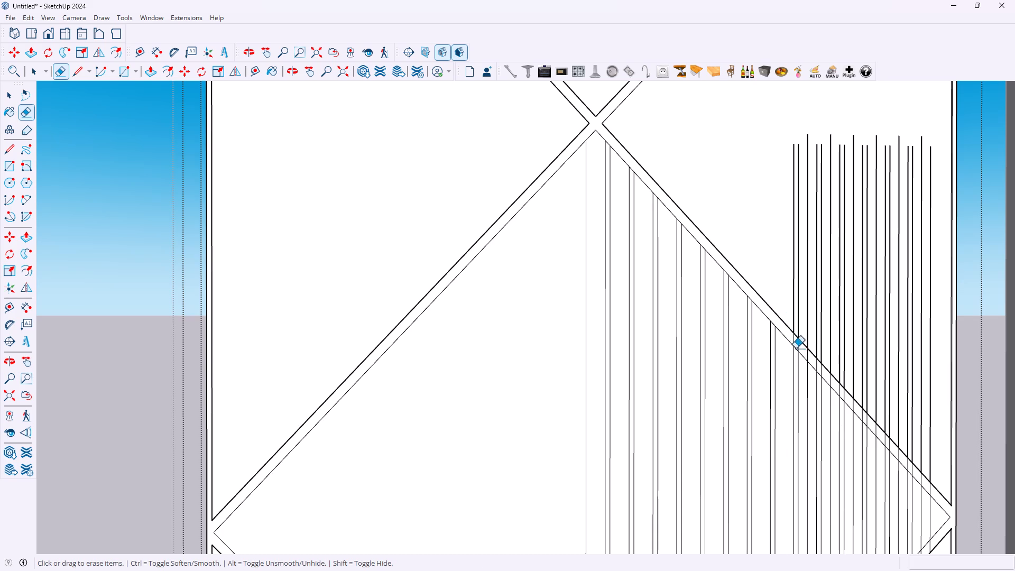
Trim the eighth copied strip's second edge and ninth's first edge to the diamond's upper-right inner edge, and erase the ninth's whole centre line.
{"action": "left_click", "coordinate": [793, 344]}
{"action": "key", "text": "ctrl+z"}
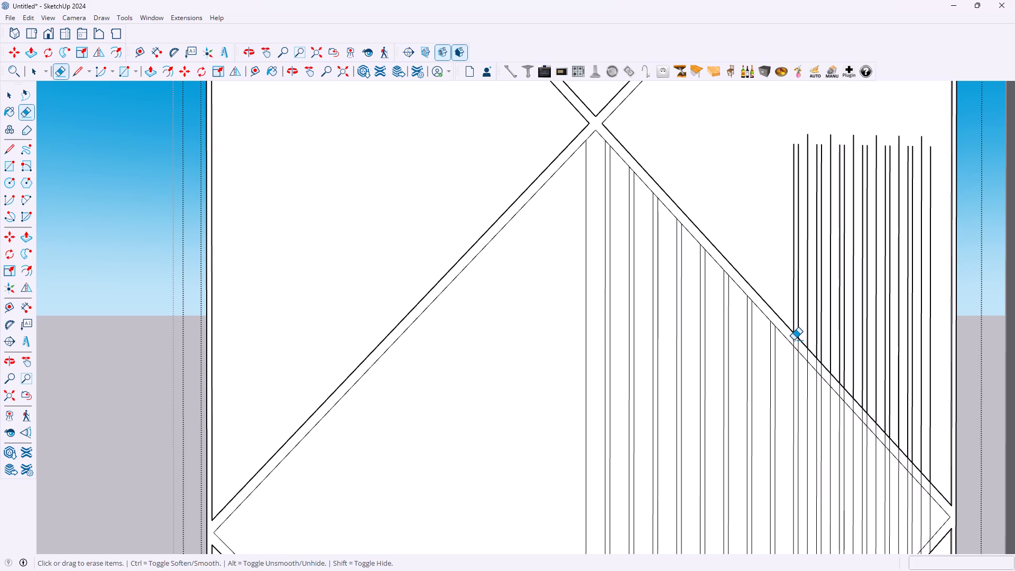
{"action": "left_click", "coordinate": [793, 340]}
{"action": "left_click", "coordinate": [797, 345]}
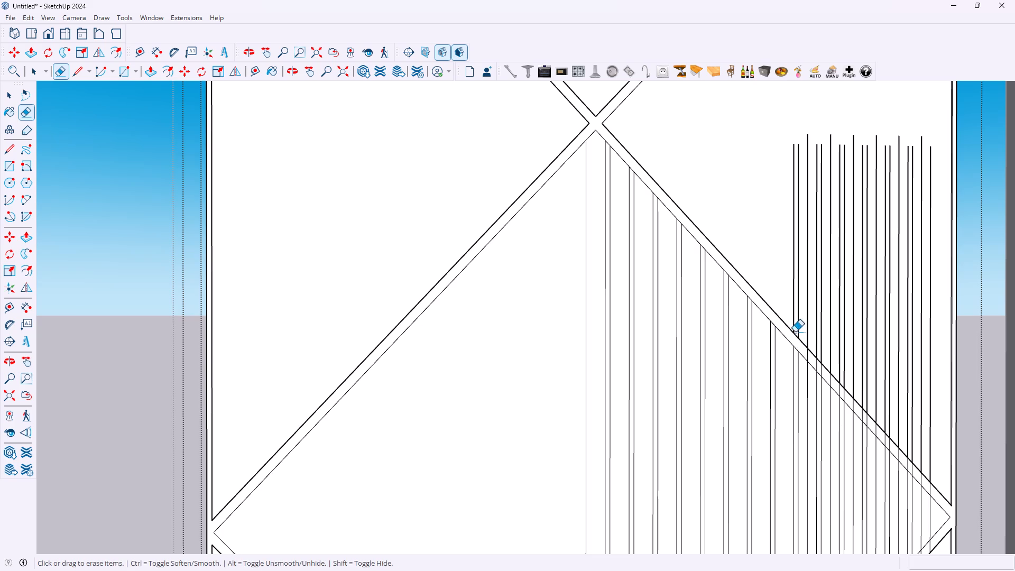
{"action": "left_click", "coordinate": [792, 326]}
{"action": "left_click", "coordinate": [795, 325]}
{"action": "left_click", "coordinate": [797, 326]}
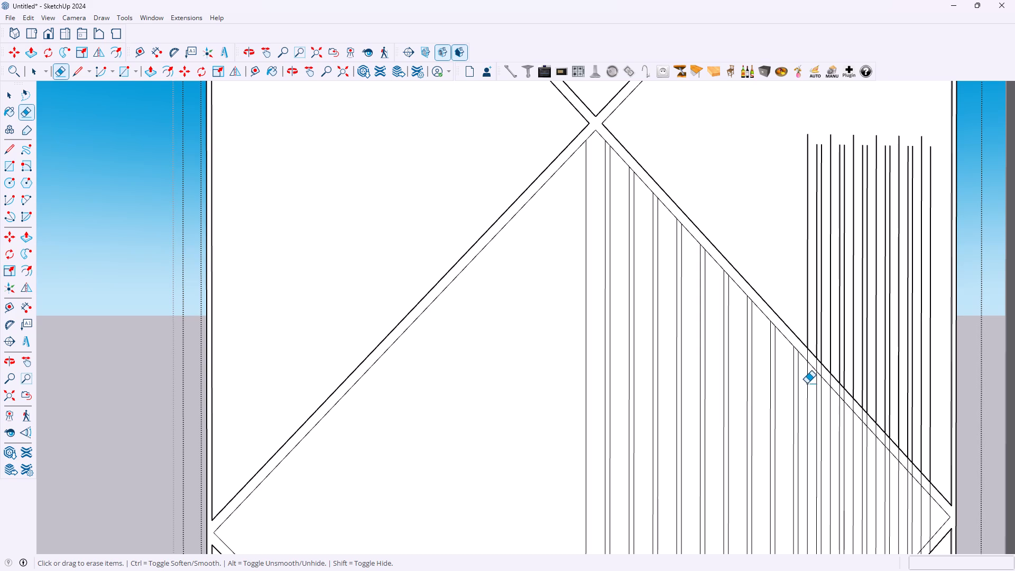
{"action": "left_click", "coordinate": [807, 383]}
{"action": "left_click", "coordinate": [806, 356]}
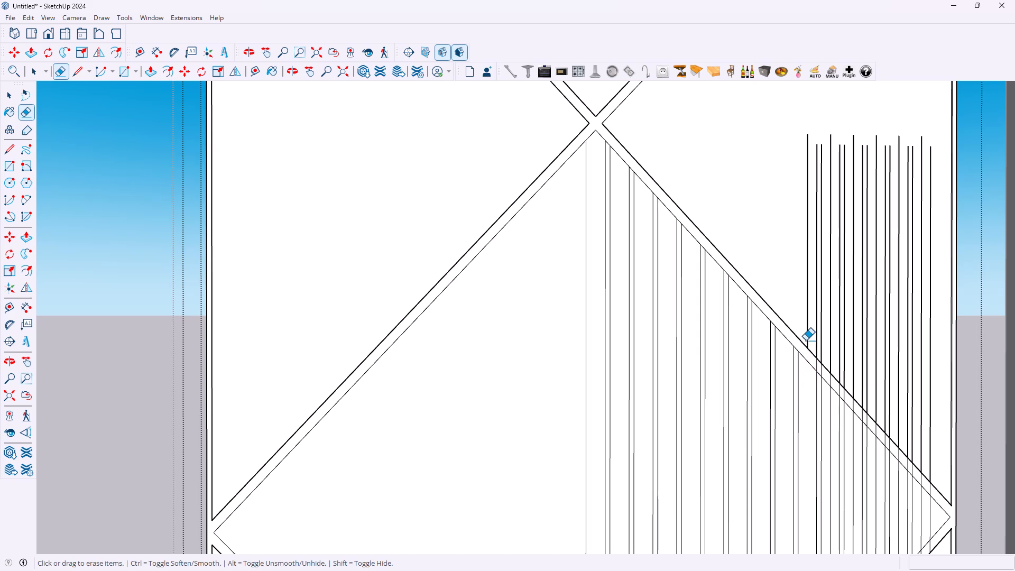
{"action": "left_click", "coordinate": [806, 340]}
{"action": "left_click", "coordinate": [807, 339]}
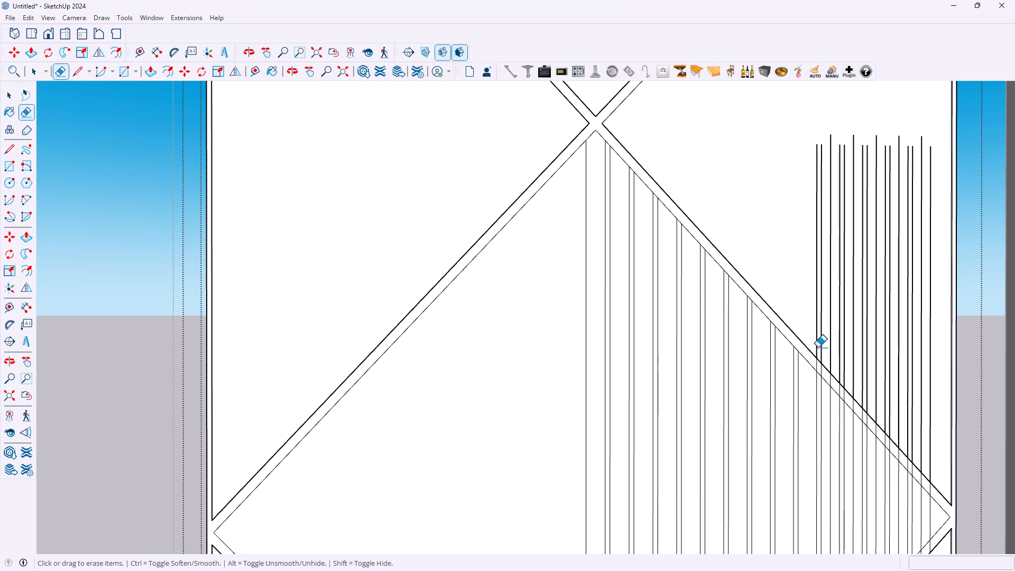
Trim the ninth copied strip's second edge and tenth's first edge to the diamond's upper-right inner edge, and erase the tenth's whole centre line.
{"action": "left_click", "coordinate": [817, 347]}
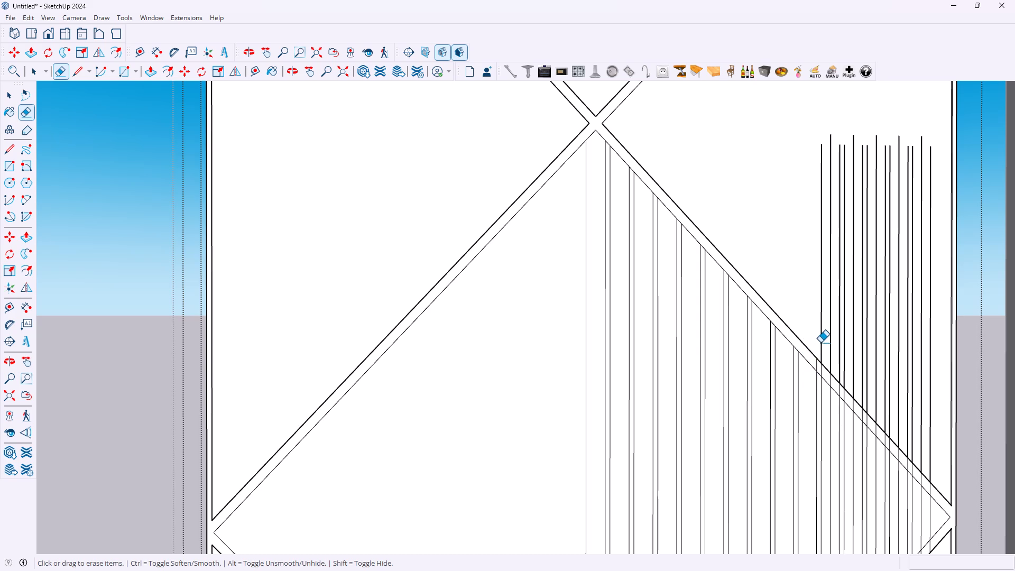
{"action": "left_click", "coordinate": [822, 342]}
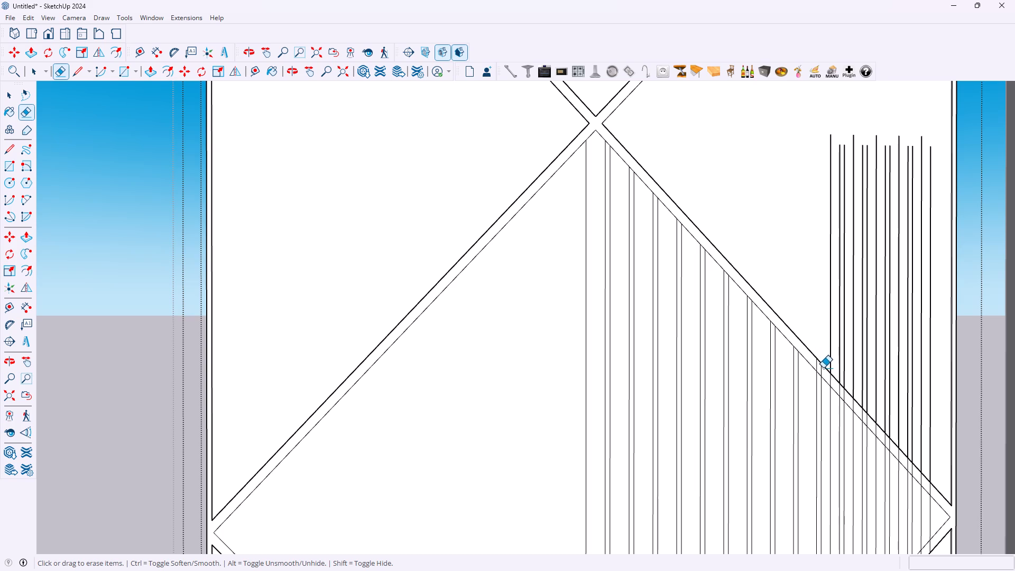
{"action": "left_click", "coordinate": [817, 363]}
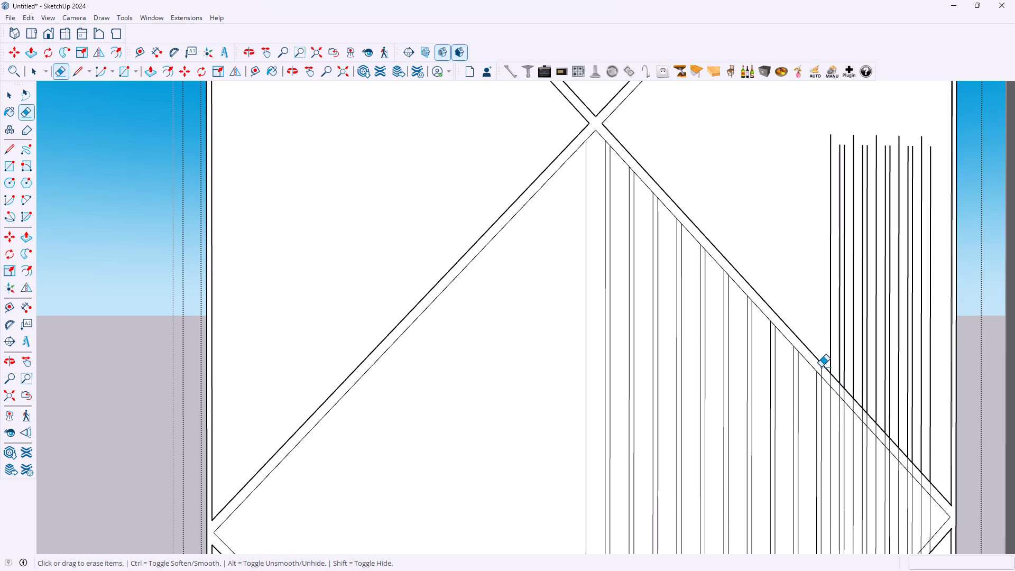
{"action": "left_click", "coordinate": [821, 367]}
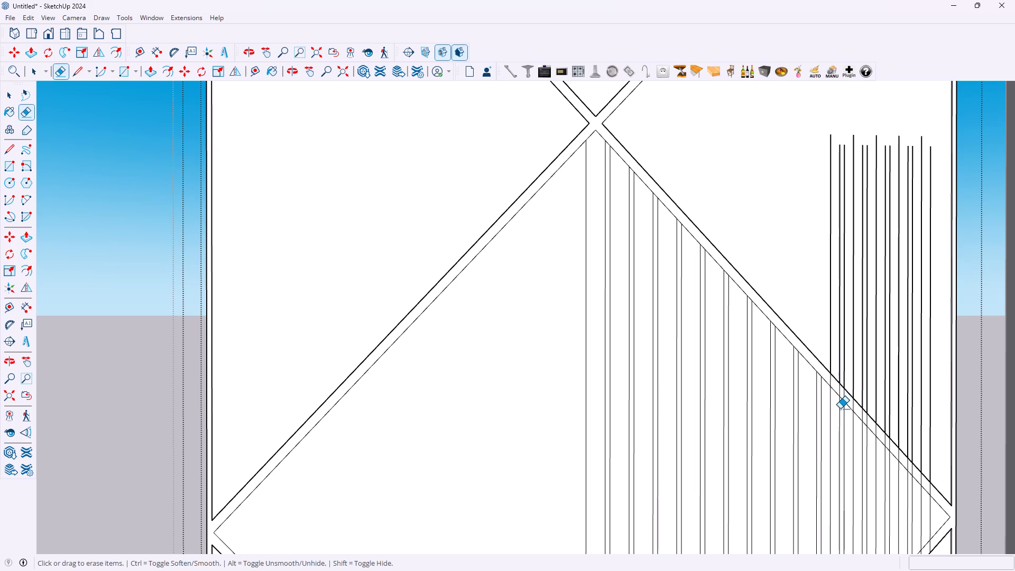
{"action": "left_click", "coordinate": [831, 406]}
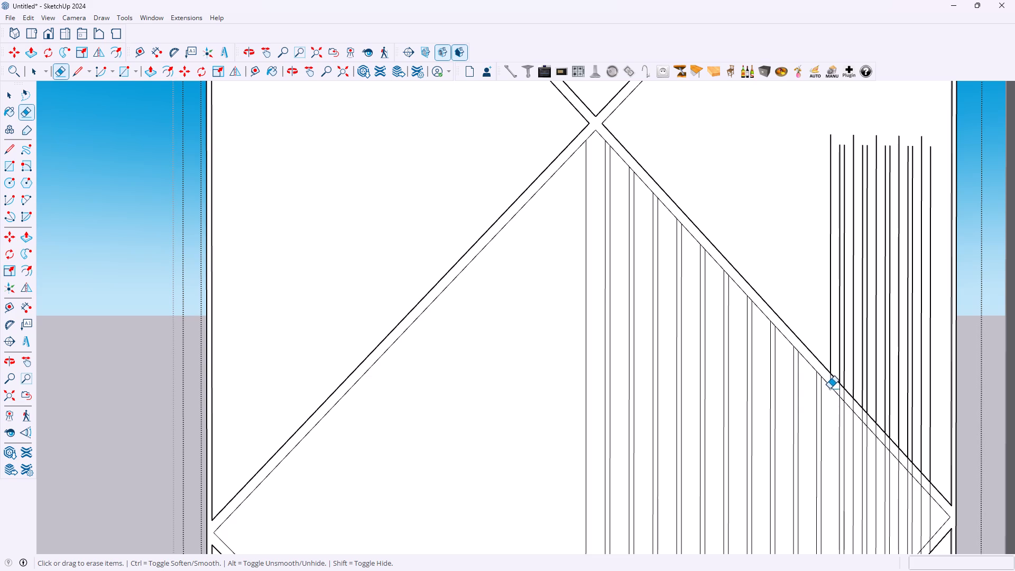
{"action": "left_click", "coordinate": [831, 380]}
{"action": "left_click", "coordinate": [830, 368]}
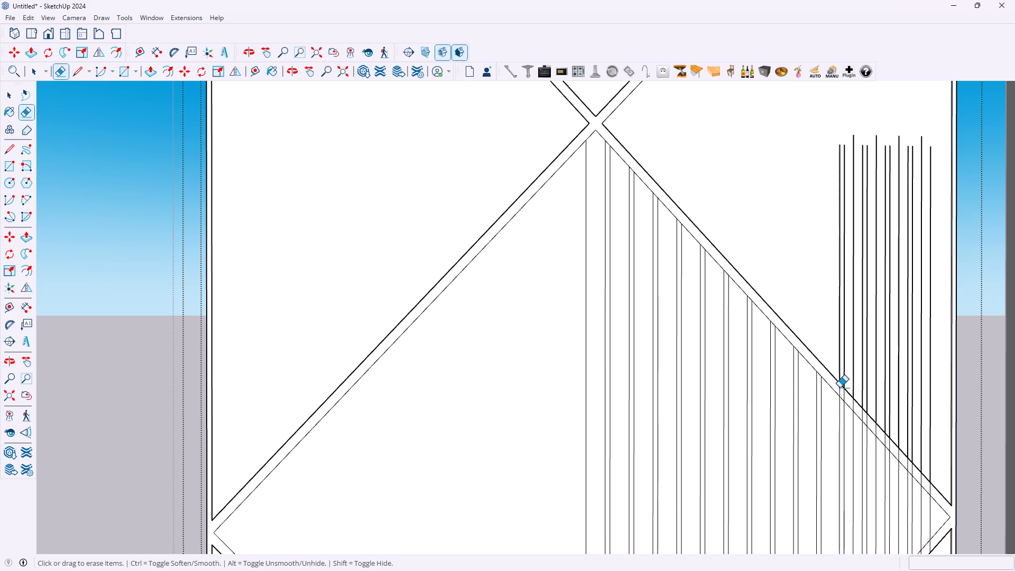
Trim the tenth copied strip's second edge and eleventh's first edge to the diamond's upper-right inner edge, and erase the eleventh's whole centre line.
{"action": "scroll", "coordinate": [822, 376], "scroll_direction": "down", "scroll_amount": 5}
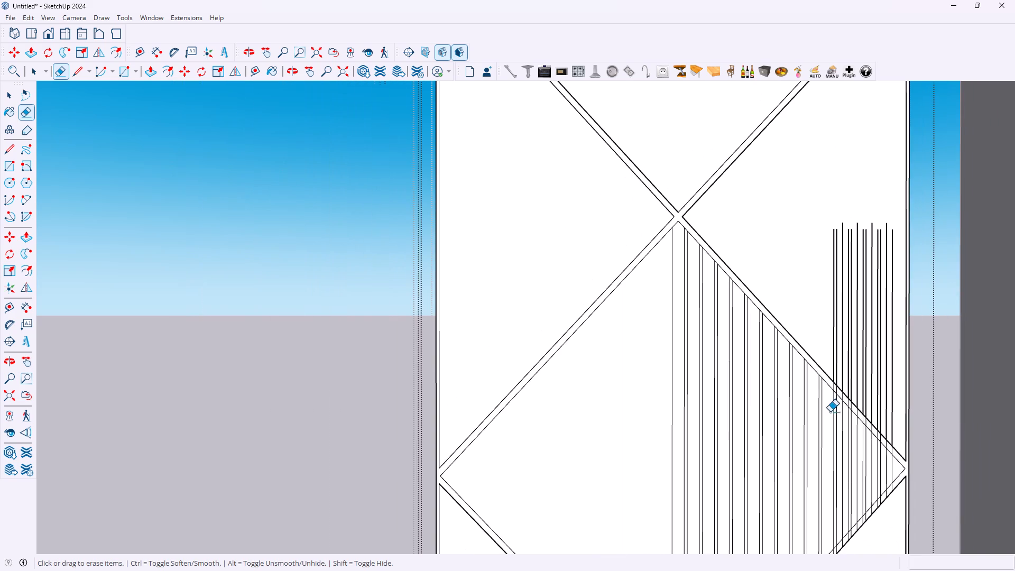
{"action": "scroll", "coordinate": [870, 419], "scroll_direction": "up", "scroll_amount": 3}
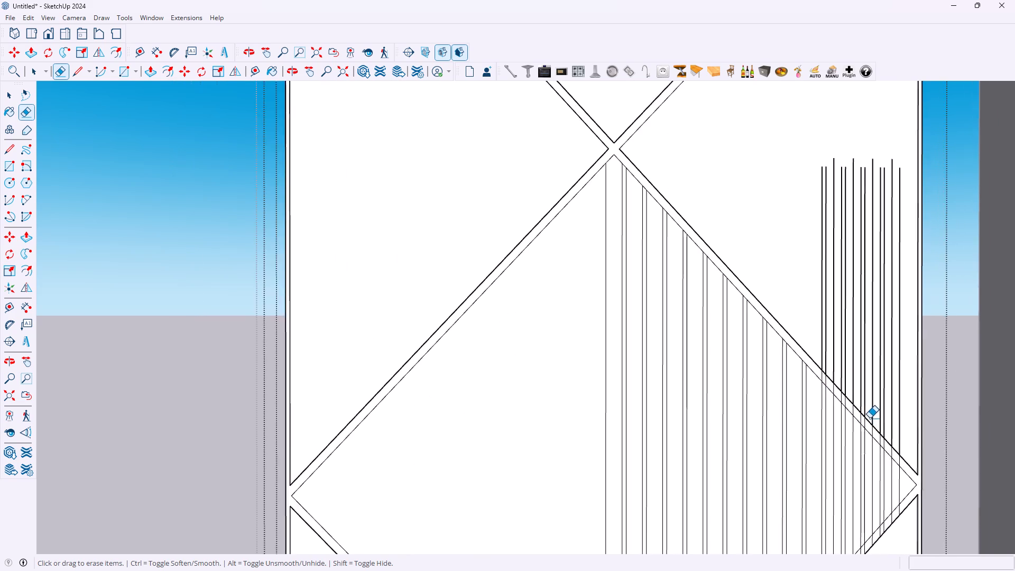
{"action": "scroll", "coordinate": [870, 418], "scroll_direction": "up", "scroll_amount": 4}
{"action": "scroll", "coordinate": [814, 369], "scroll_direction": "up", "scroll_amount": 3}
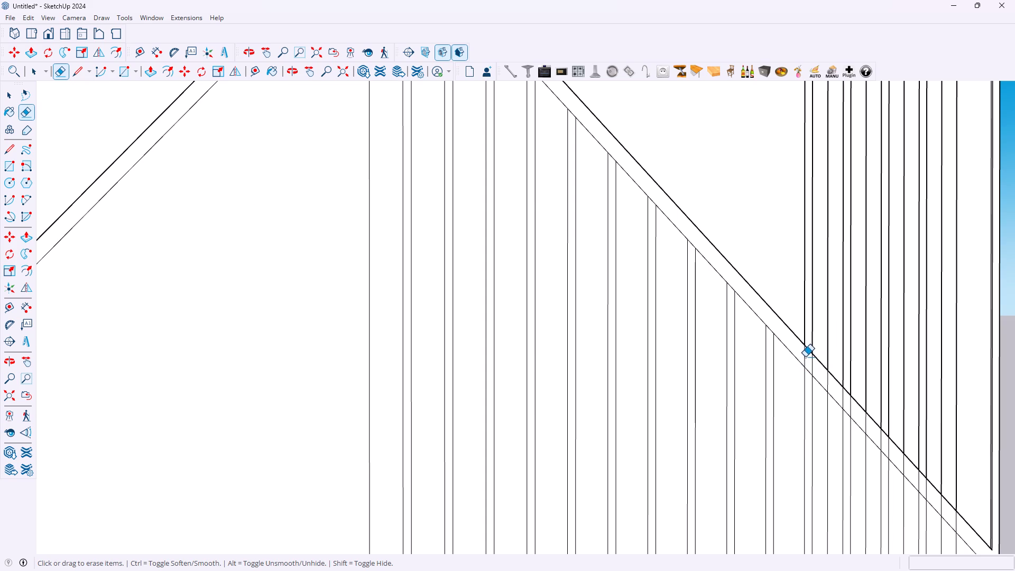
{"action": "left_click", "coordinate": [804, 357]}
{"action": "left_click_drag", "start_coordinate": [801, 330], "coordinate": [806, 331]}
{"action": "left_click_drag", "start_coordinate": [806, 331], "coordinate": [815, 335]}
{"action": "left_click", "coordinate": [813, 366]}
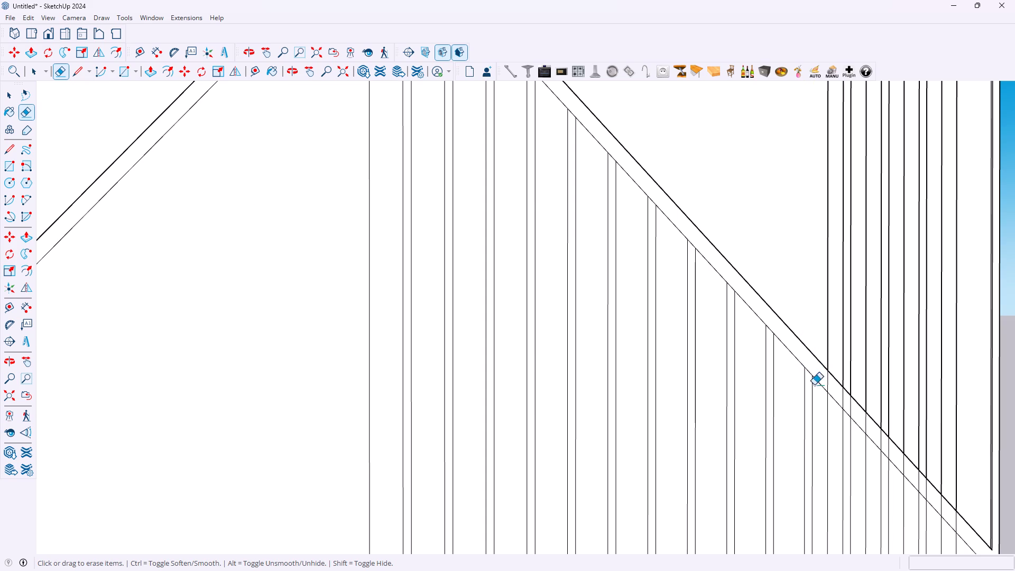
{"action": "left_click", "coordinate": [828, 383]}
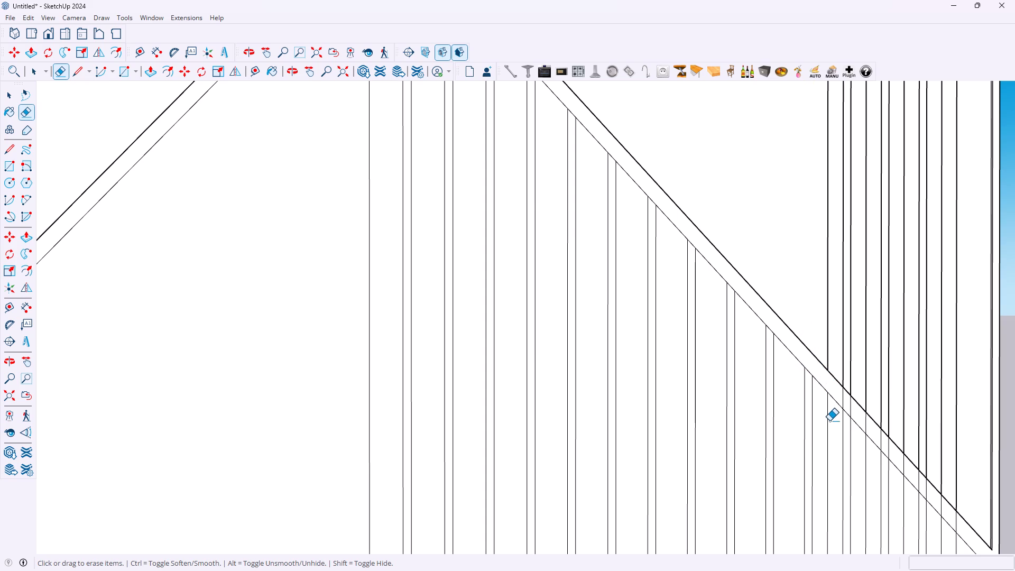
{"action": "left_click", "coordinate": [829, 421]}
{"action": "left_click", "coordinate": [826, 359]}
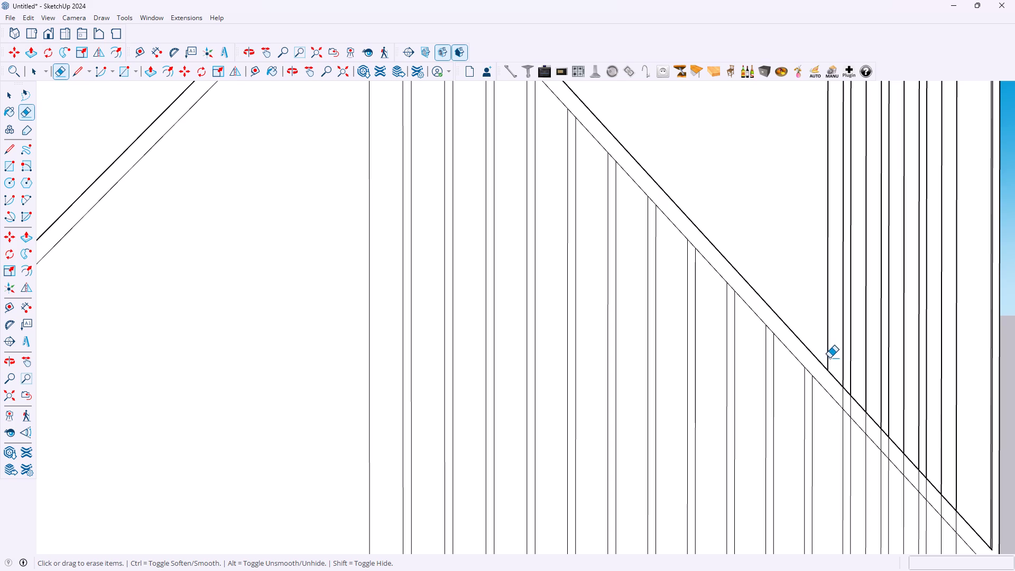
{"action": "left_click", "coordinate": [829, 358]}
Trim the eleventh copied strip's second edge and twelfth's first edge to the diamond's upper-right inner edge, and erase the twelfth's whole centre line.
{"action": "left_click", "coordinate": [843, 359]}
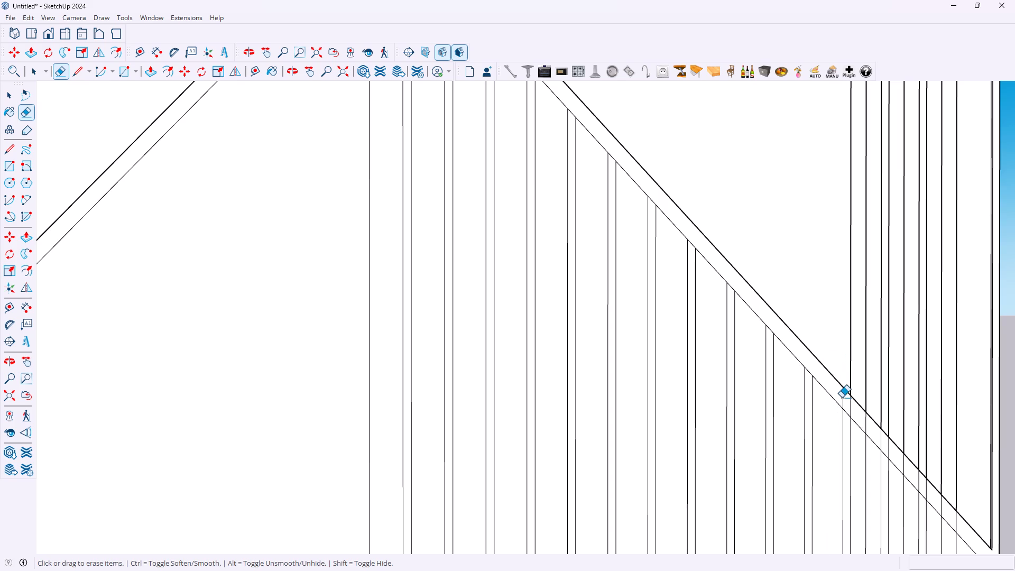
{"action": "left_click", "coordinate": [844, 398]}
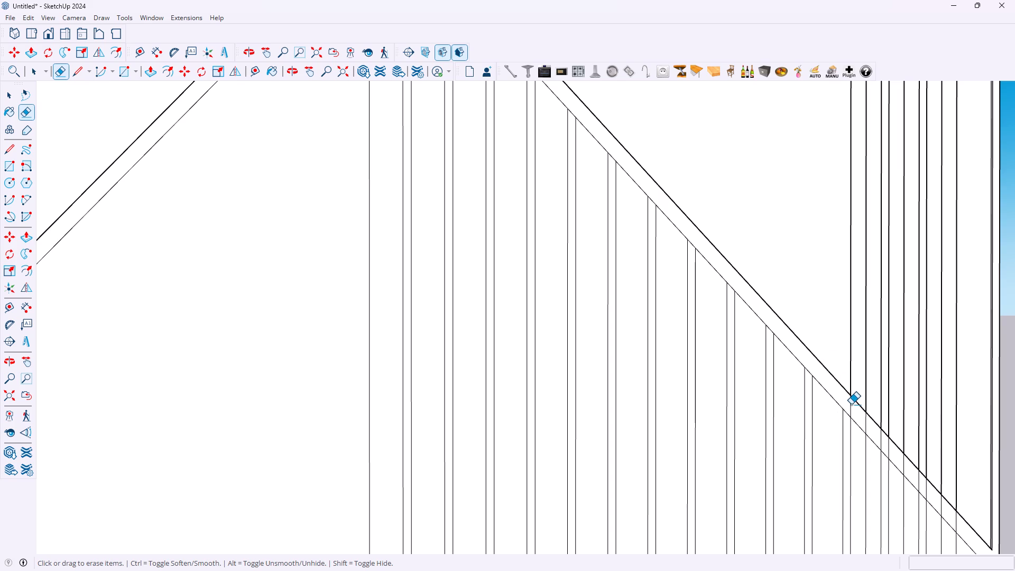
{"action": "left_click", "coordinate": [851, 405]}
{"action": "left_click", "coordinate": [851, 383]}
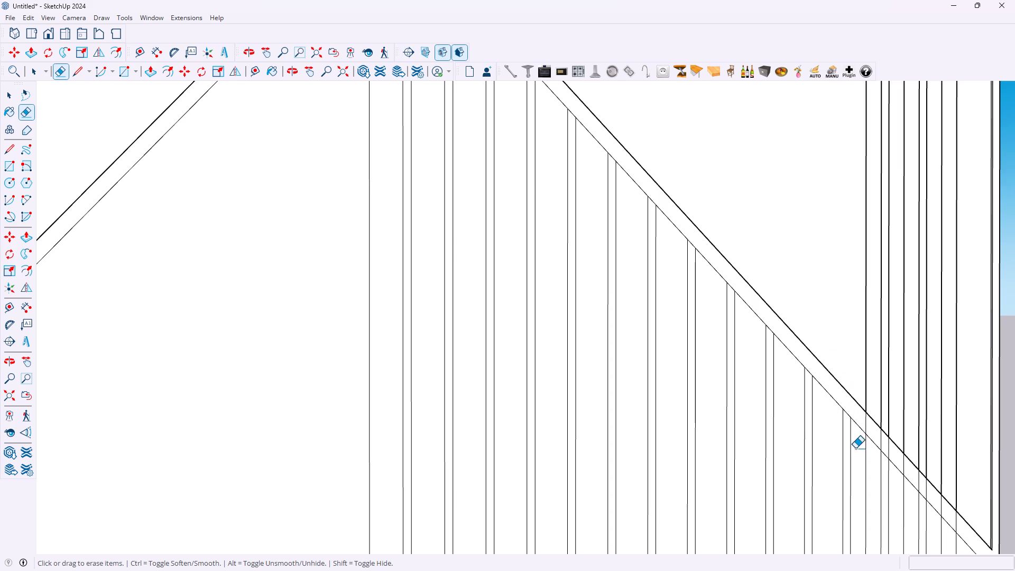
{"action": "left_click", "coordinate": [865, 455]}
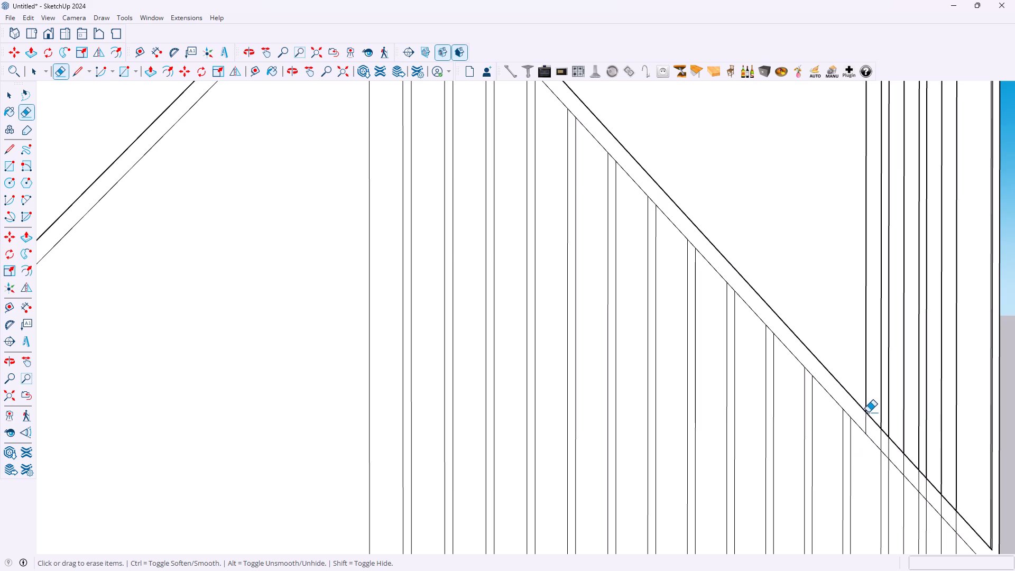
{"action": "left_click", "coordinate": [867, 421]}
{"action": "left_click", "coordinate": [866, 399]}
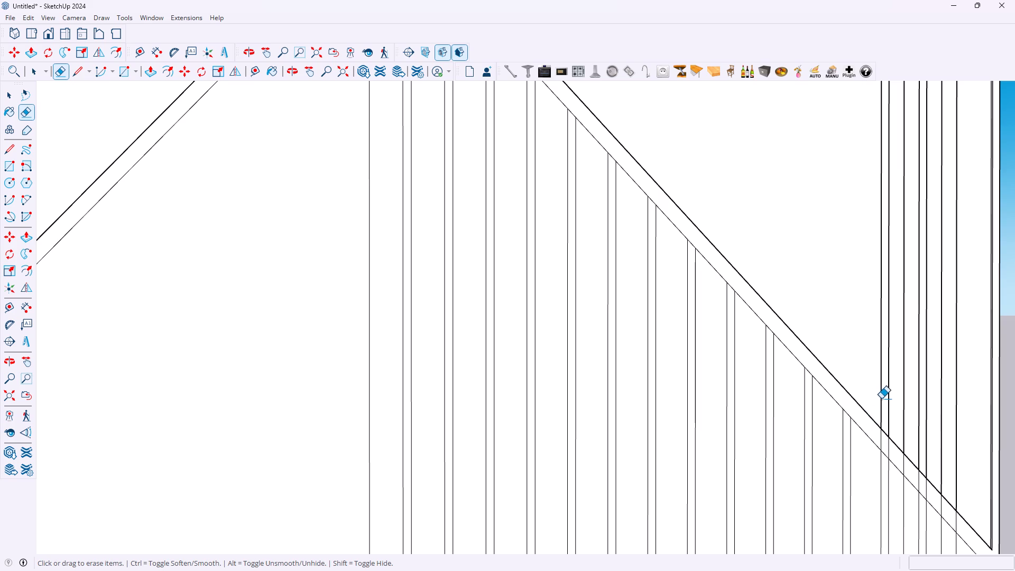
Trim the twelfth copied strip's second edge and thirteenth's first edge to the diamond's upper-right inner edge, and erase the thirteenth's whole centre line.
{"action": "left_click", "coordinate": [881, 400]}
{"action": "left_click", "coordinate": [889, 400]}
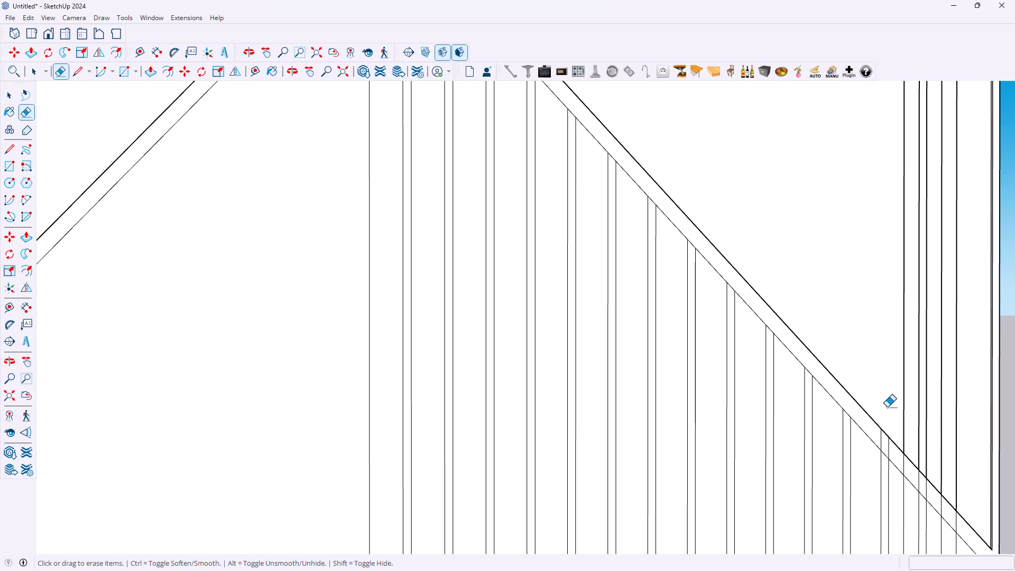
{"action": "left_click", "coordinate": [882, 440]}
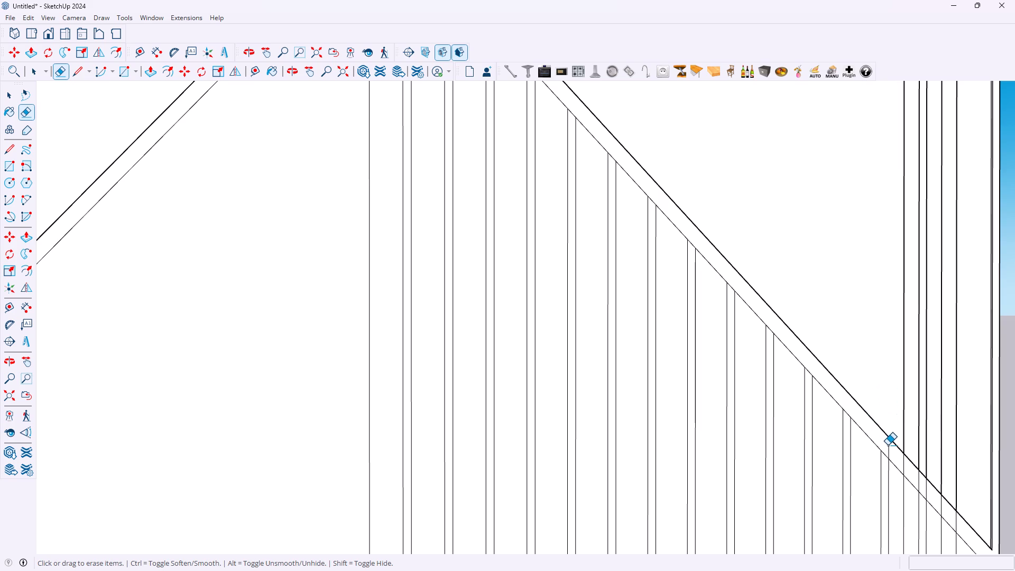
{"action": "left_click", "coordinate": [888, 445]}
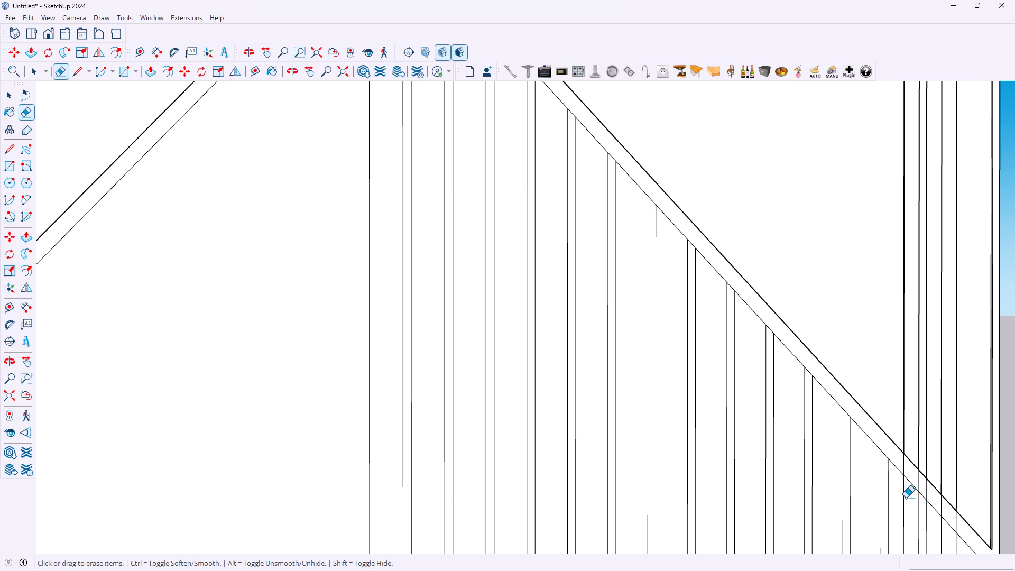
{"action": "left_click", "coordinate": [903, 501]}
{"action": "left_click", "coordinate": [905, 467]}
{"action": "left_click", "coordinate": [905, 441]}
Trim the thirteenth copied strip's second edge and fourteenth's first edge to the diamond's upper-right inner edge, and erase the fourteenth's whole centre line.
{"action": "left_click", "coordinate": [921, 443]}
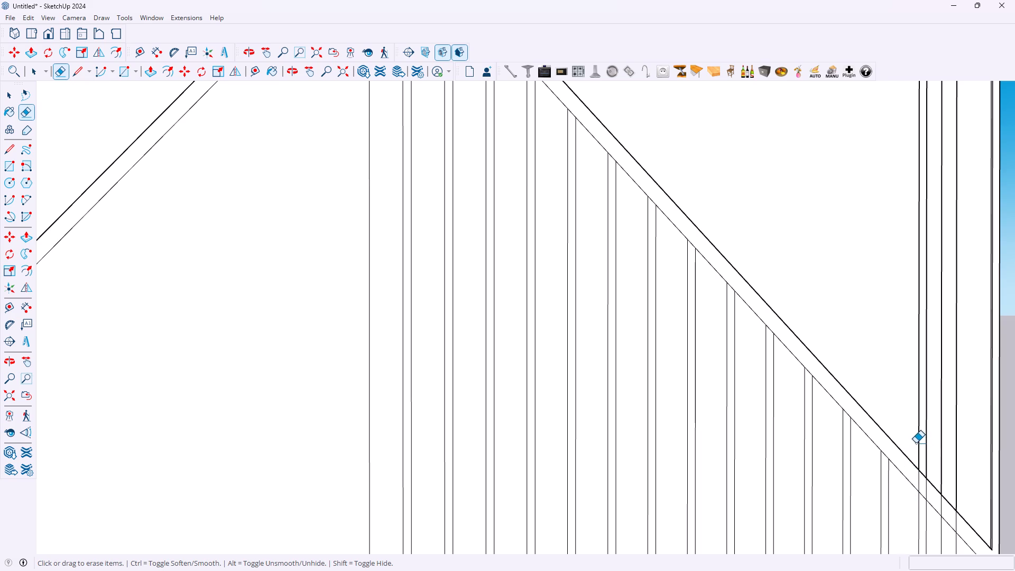
{"action": "left_click_drag", "start_coordinate": [915, 443], "coordinate": [928, 444]}
{"action": "left_click", "coordinate": [920, 483]}
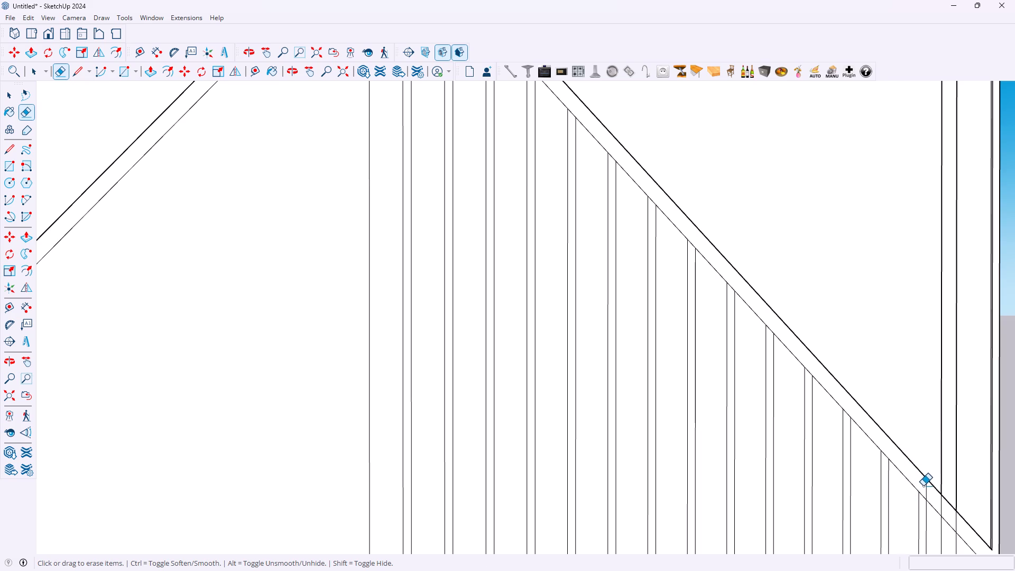
{"action": "left_click", "coordinate": [928, 490]}
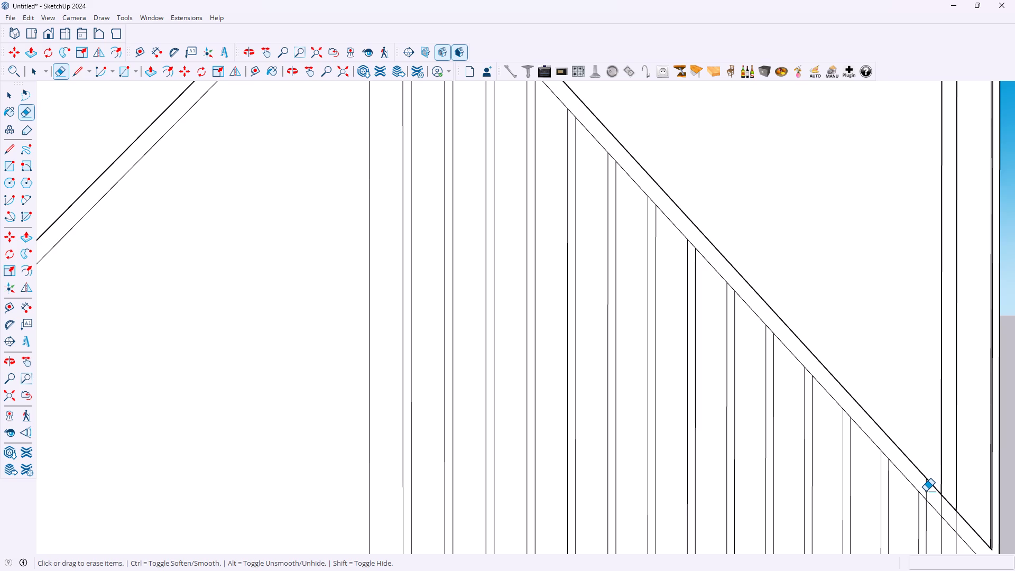
{"action": "left_click", "coordinate": [926, 491]}
{"action": "scroll", "coordinate": [924, 449], "scroll_direction": "down", "scroll_amount": 10}
{"action": "scroll", "coordinate": [938, 506], "scroll_direction": "up", "scroll_amount": 2}
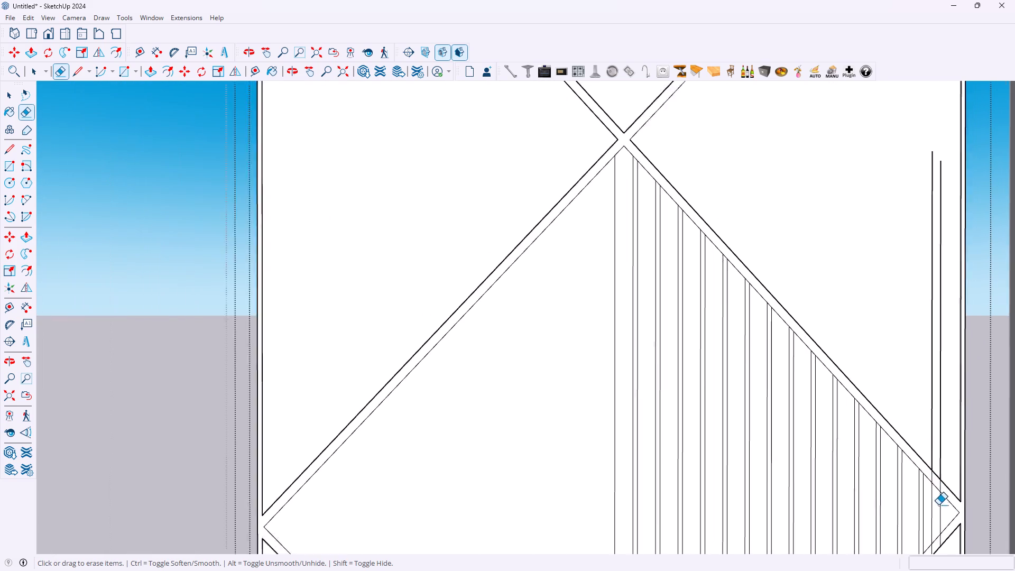
{"action": "scroll", "coordinate": [938, 505], "scroll_direction": "up", "scroll_amount": 8}
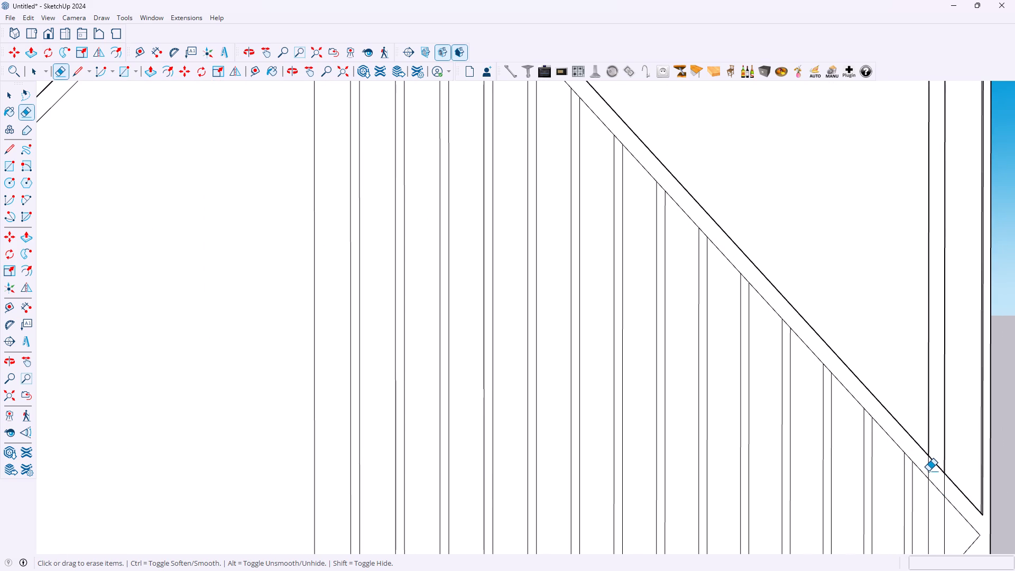
{"action": "left_click", "coordinate": [928, 471]}
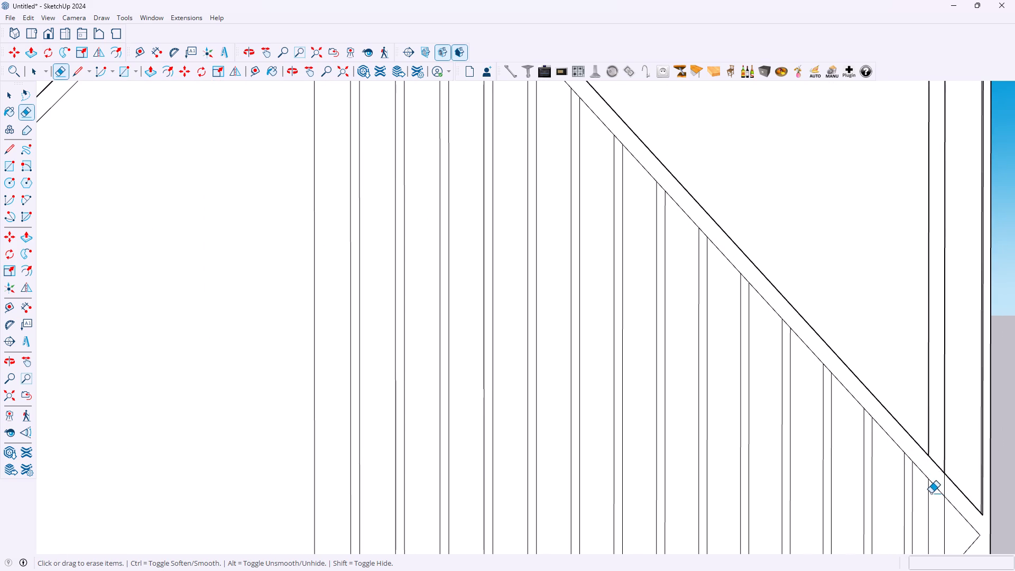
{"action": "left_click", "coordinate": [928, 495]}
{"action": "left_click", "coordinate": [928, 443]}
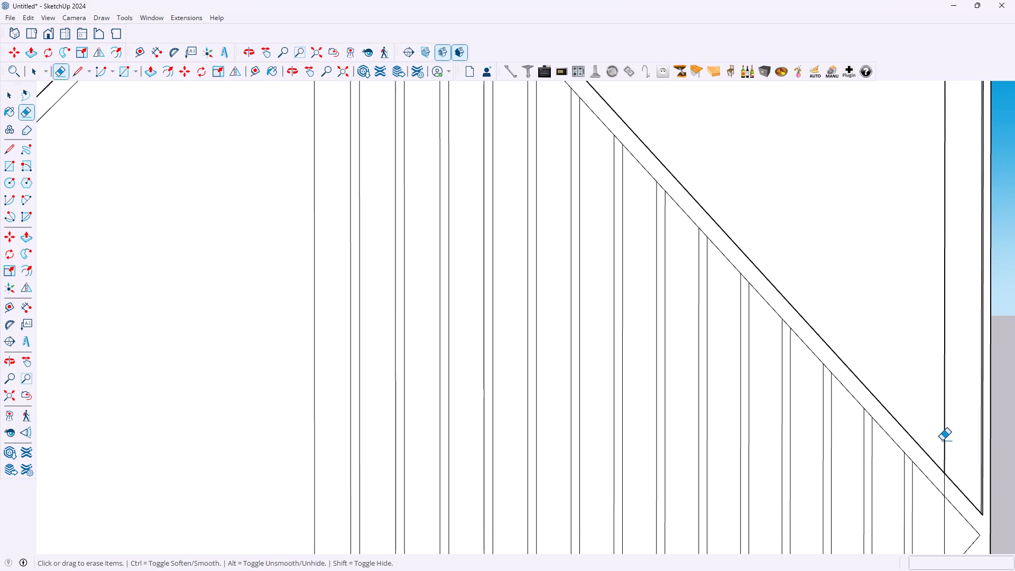
Trim the fourteenth copied strip's second edge to the diamond's upper-right inner edge.
{"action": "left_click", "coordinate": [944, 440]}
{"action": "scroll", "coordinate": [947, 457], "scroll_direction": "down", "scroll_amount": 4}
{"action": "scroll", "coordinate": [940, 469], "scroll_direction": "up", "scroll_amount": 4}
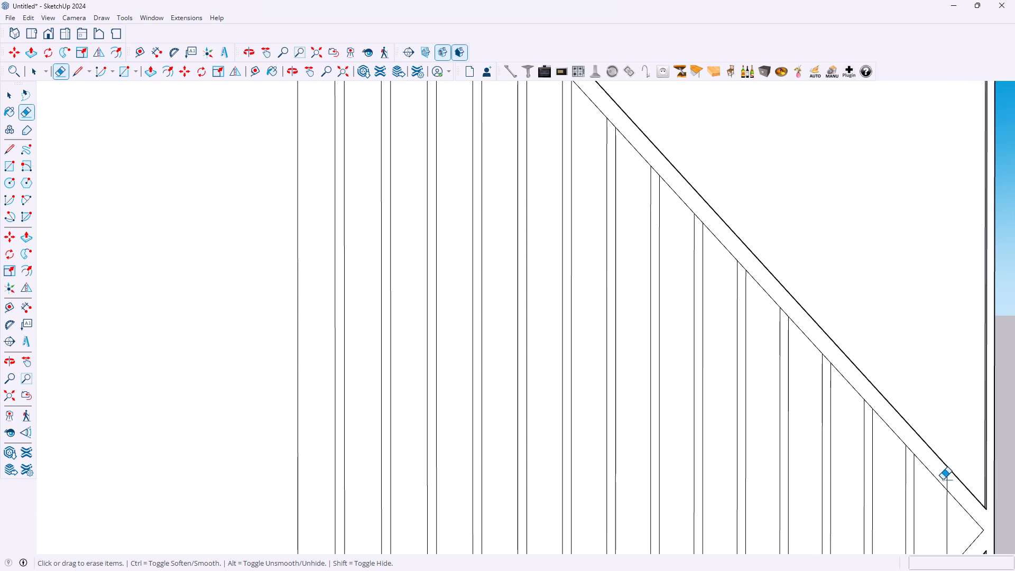
{"action": "left_click", "coordinate": [945, 480]}
Erase the fourteenth copied strip's edge and centre-line stubs and the thirteenth's second-edge stub between the diamond's lower-right inner and outer edges.
{"action": "scroll", "coordinate": [947, 473], "scroll_direction": "down", "scroll_amount": 15}
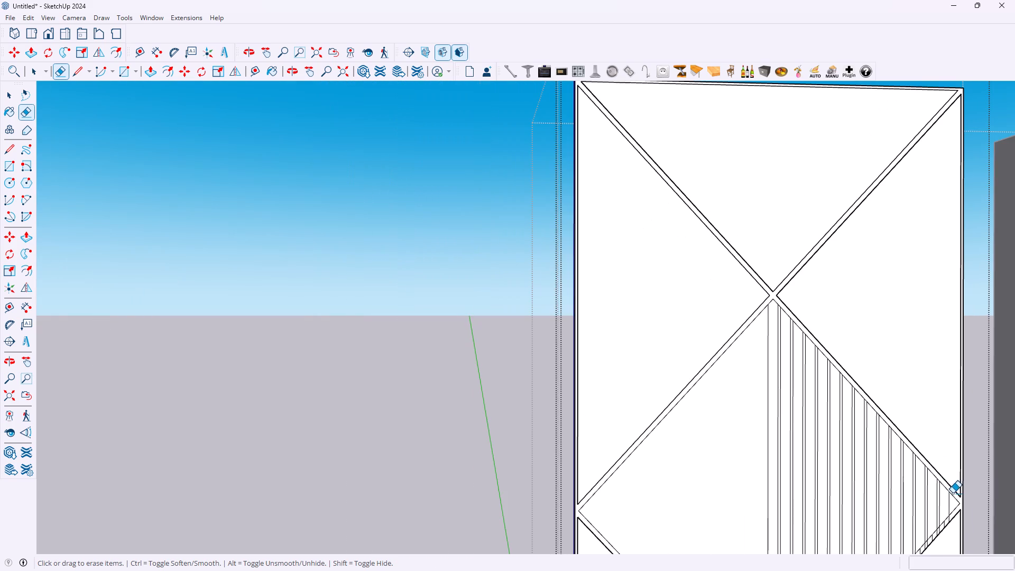
{"action": "scroll", "coordinate": [958, 544], "scroll_direction": "up", "scroll_amount": 12}
{"action": "left_click", "coordinate": [940, 480]}
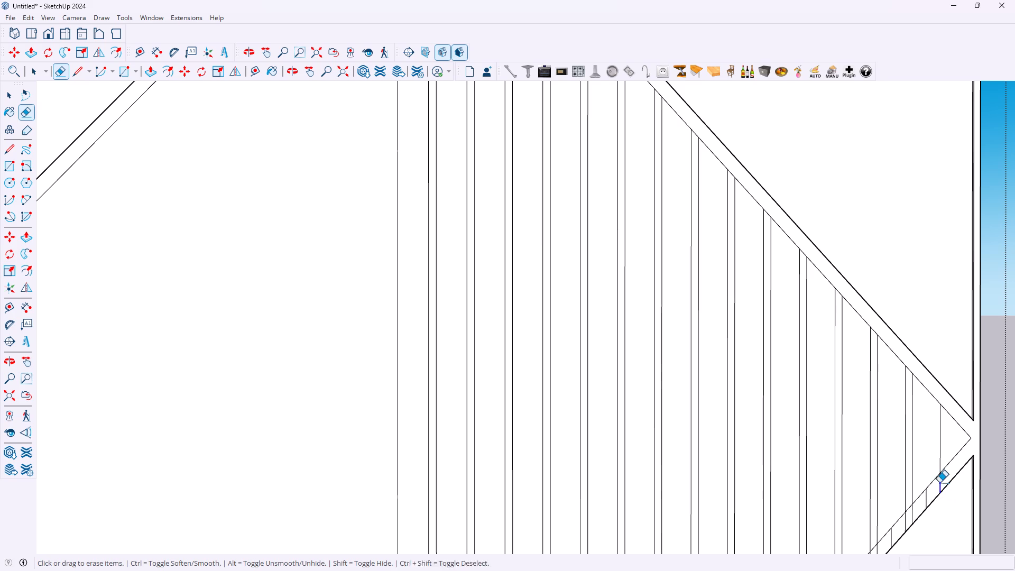
{"action": "left_click", "coordinate": [931, 495]}
{"action": "left_click_drag", "start_coordinate": [926, 501], "coordinate": [914, 514]}
{"action": "left_click_drag", "start_coordinate": [912, 517], "coordinate": [905, 524]}
Erase the next two centre-line stubs and two edge-stub pairs, from the thirteenth to eleventh copied strips, within the diamond's lower-right border.
{"action": "scroll", "coordinate": [919, 490], "scroll_direction": "down", "scroll_amount": 6}
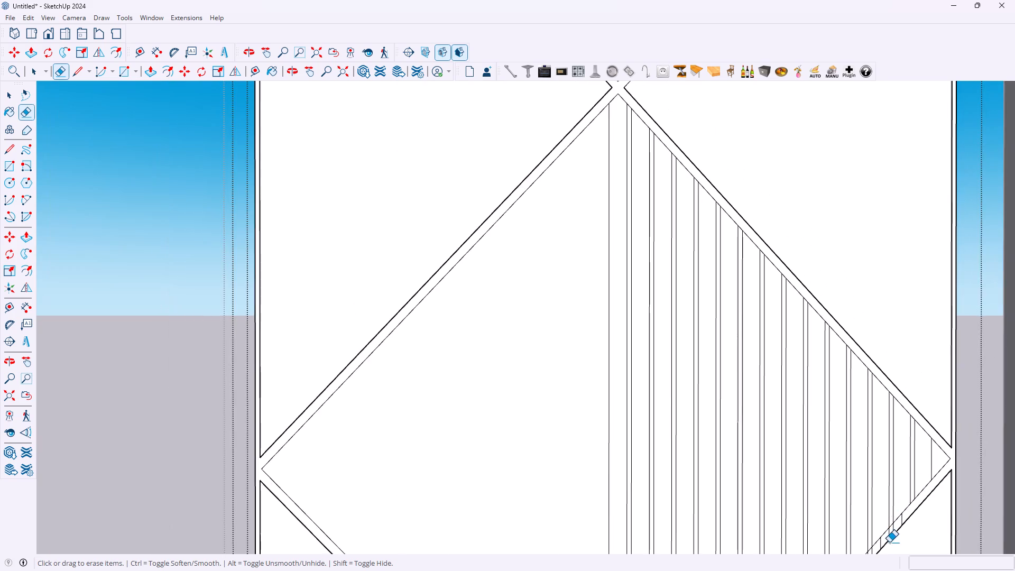
{"action": "scroll", "coordinate": [889, 546], "scroll_direction": "down", "scroll_amount": 11}
{"action": "scroll", "coordinate": [846, 456], "scroll_direction": "down", "scroll_amount": 12}
{"action": "scroll", "coordinate": [864, 552], "scroll_direction": "up", "scroll_amount": 3}
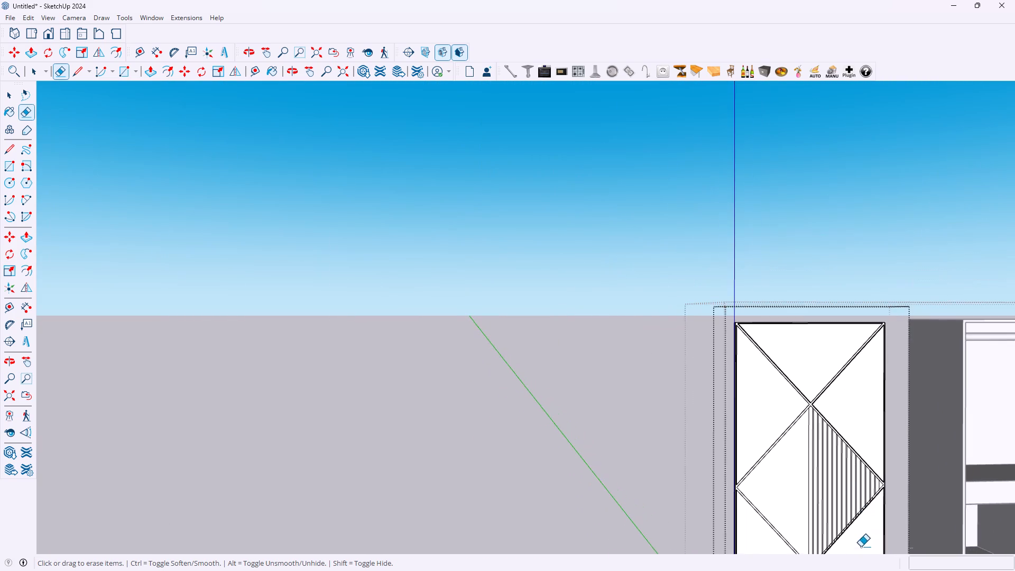
{"action": "scroll", "coordinate": [825, 445], "scroll_direction": "down", "scroll_amount": 11}
{"action": "scroll", "coordinate": [845, 495], "scroll_direction": "up", "scroll_amount": 17}
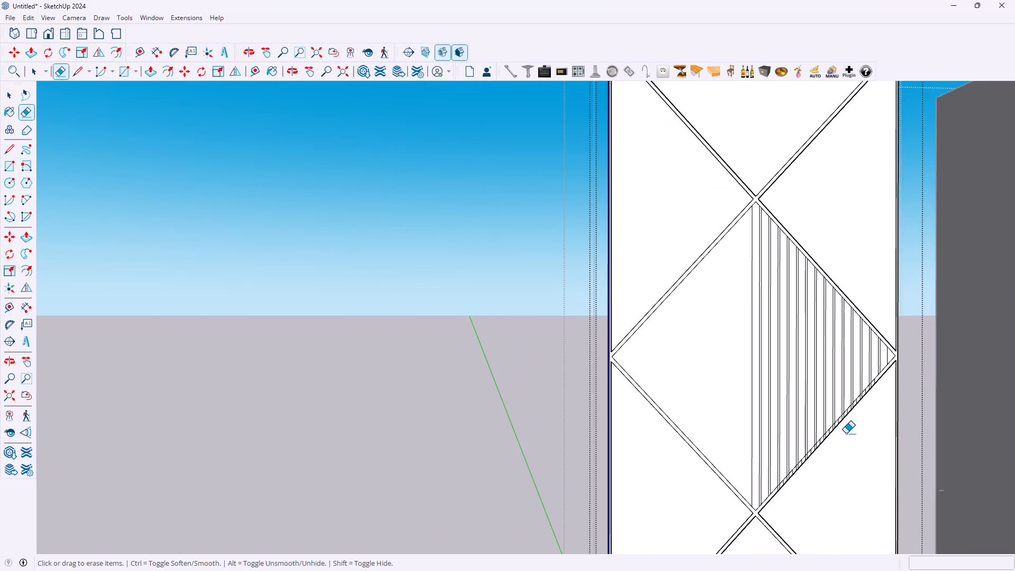
{"action": "scroll", "coordinate": [871, 392], "scroll_direction": "up", "scroll_amount": 18}
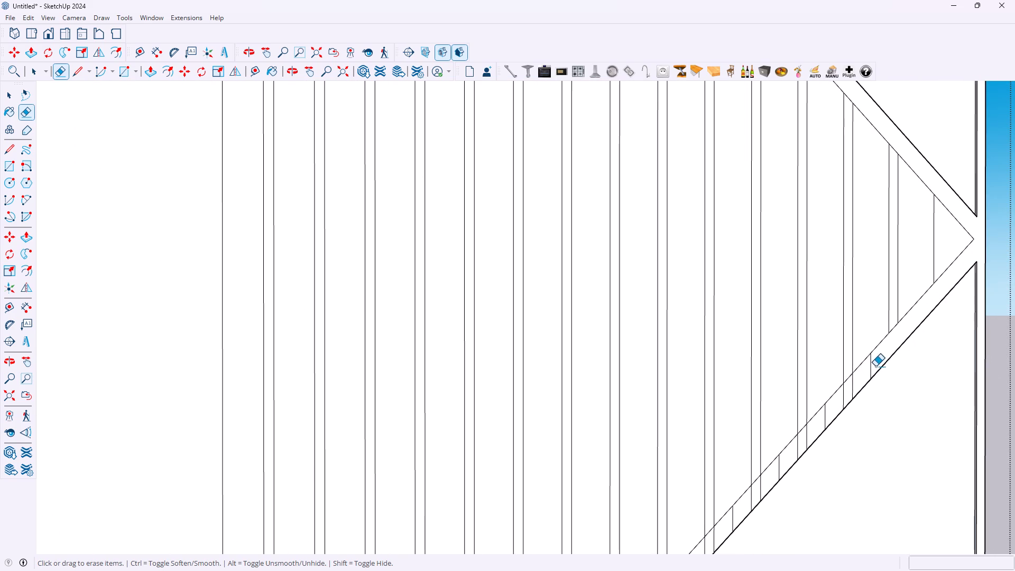
{"action": "left_click_drag", "start_coordinate": [874, 361], "coordinate": [790, 448]}
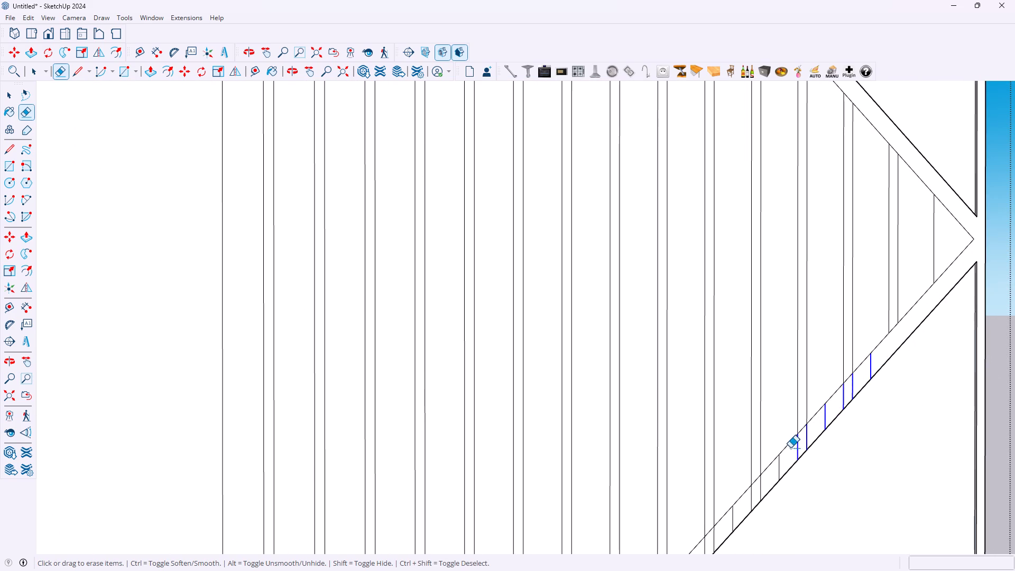
{"action": "left_click_drag", "start_coordinate": [790, 448], "coordinate": [793, 453]}
Erase the next three centre-line stubs and three edge-stub pairs, from the eleventh to eighth copied strips, within the diamond's lower-right border.
{"action": "scroll", "coordinate": [788, 457], "scroll_direction": "down", "scroll_amount": 4}
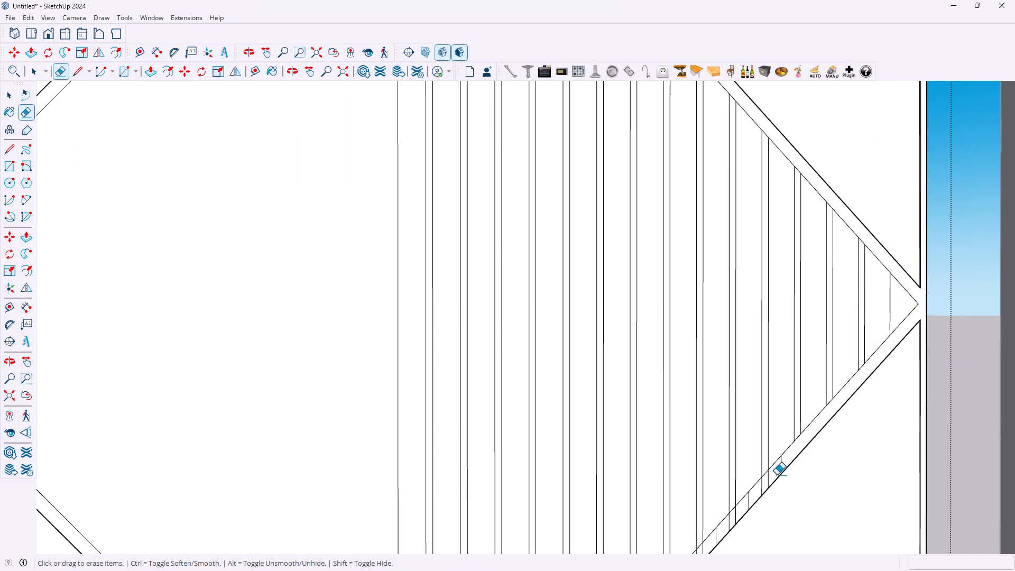
{"action": "scroll", "coordinate": [798, 427], "scroll_direction": "down", "scroll_amount": 6}
{"action": "scroll", "coordinate": [774, 498], "scroll_direction": "down", "scroll_amount": 6}
{"action": "scroll", "coordinate": [770, 499], "scroll_direction": "up", "scroll_amount": 8}
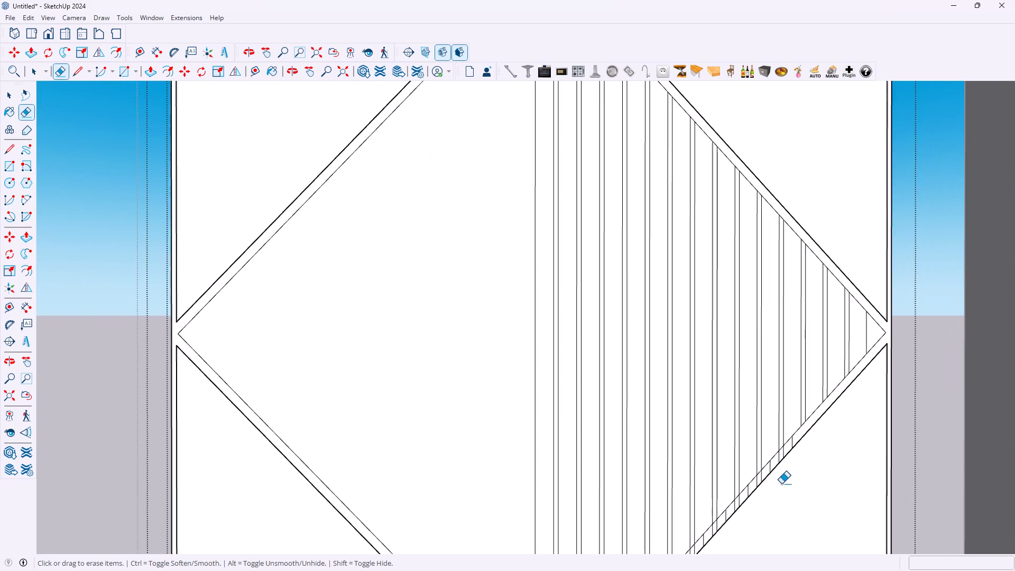
{"action": "scroll", "coordinate": [781, 484], "scroll_direction": "up", "scroll_amount": 4}
{"action": "left_click_drag", "start_coordinate": [805, 414], "coordinate": [764, 463]}
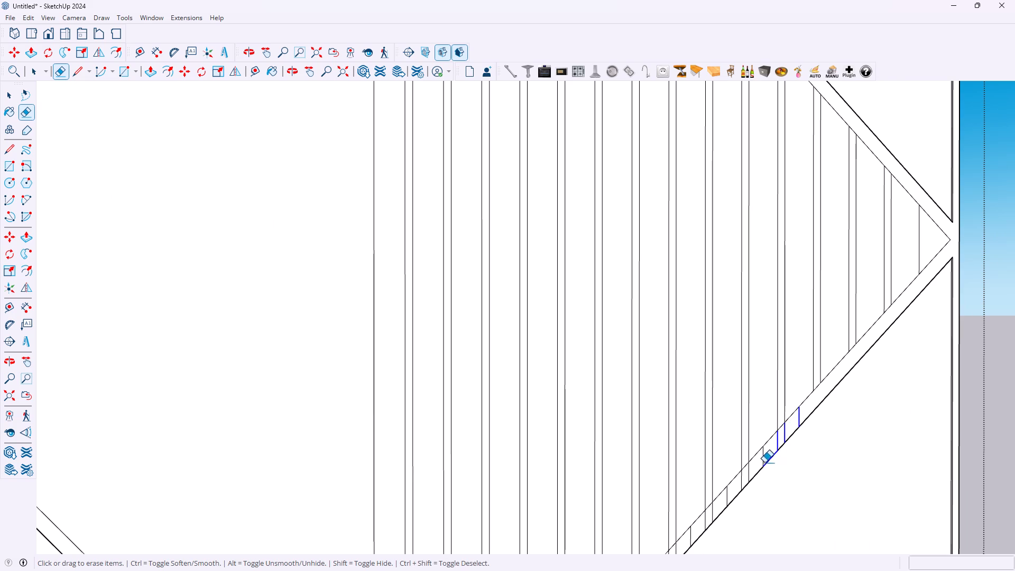
{"action": "left_click_drag", "start_coordinate": [764, 463], "coordinate": [760, 458]}
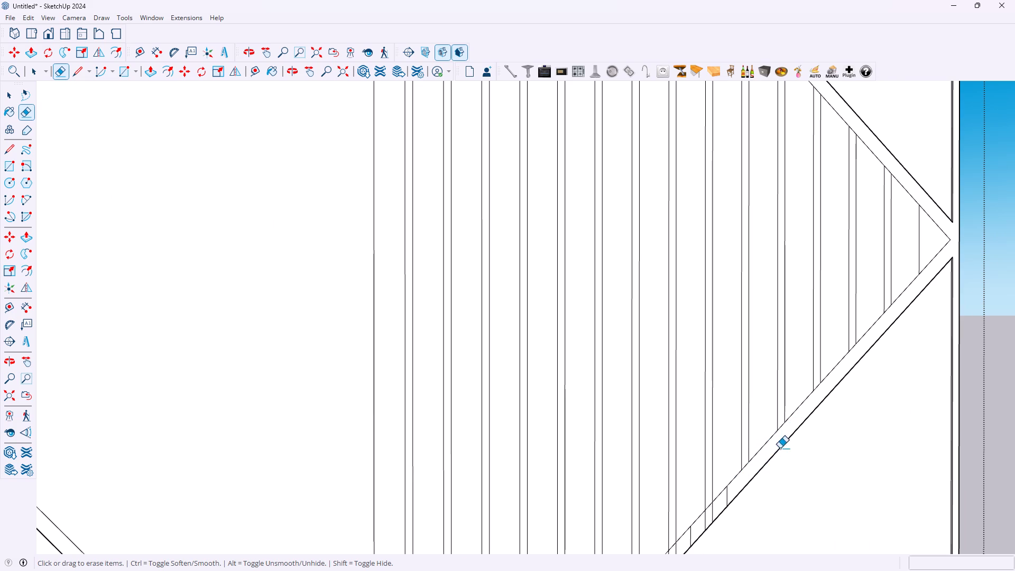
{"action": "left_click_drag", "start_coordinate": [728, 495], "coordinate": [700, 525]}
Erase the next three centre-line stubs and three edge-stub pairs, from the eighth to fifth copied strips, within the diamond's lower-right border.
{"action": "scroll", "coordinate": [723, 472], "scroll_direction": "down", "scroll_amount": 6}
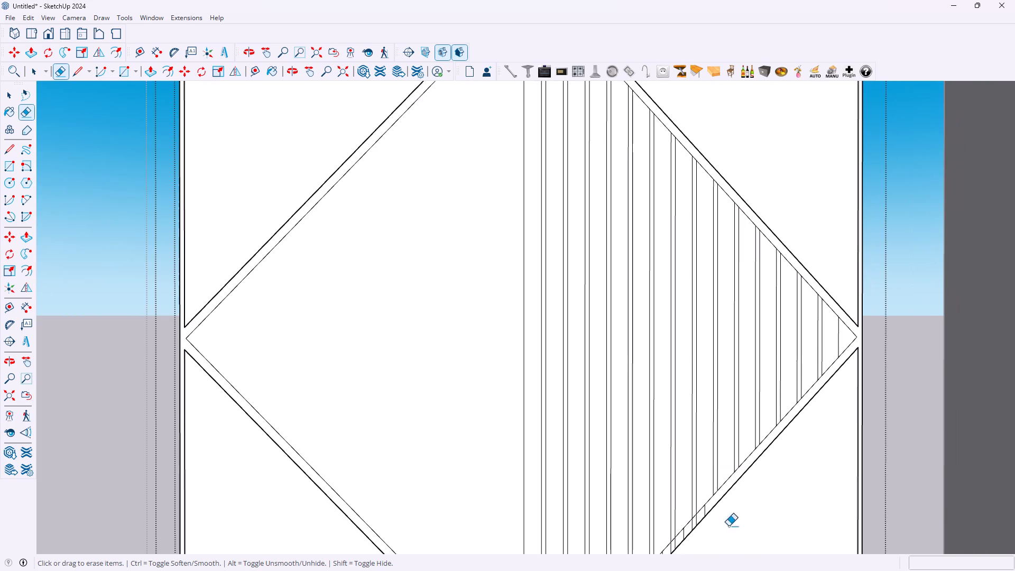
{"action": "scroll", "coordinate": [731, 471], "scroll_direction": "down", "scroll_amount": 7}
{"action": "scroll", "coordinate": [711, 508], "scroll_direction": "down", "scroll_amount": 7}
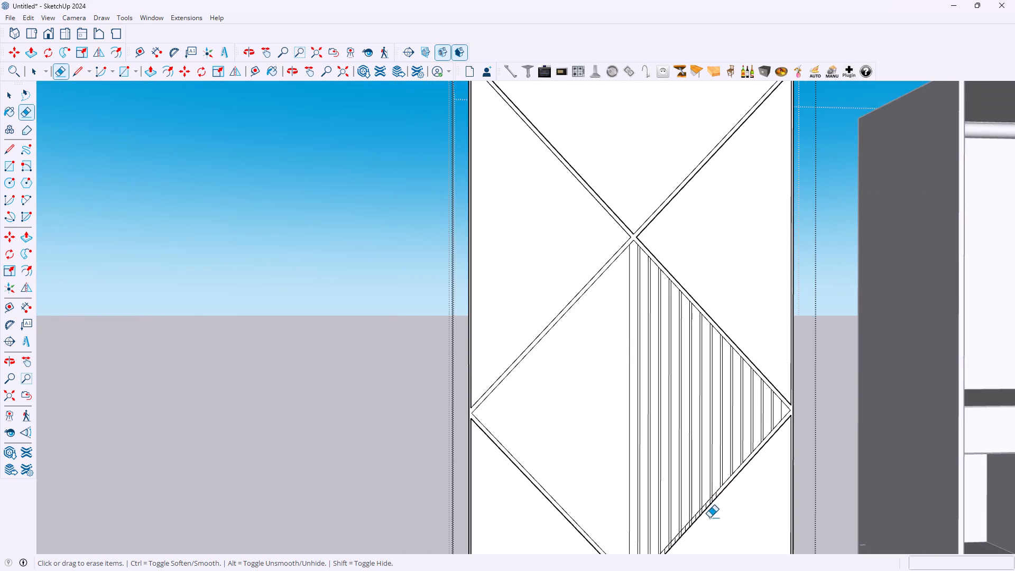
{"action": "scroll", "coordinate": [710, 428], "scroll_direction": "down", "scroll_amount": 5}
{"action": "scroll", "coordinate": [718, 526], "scroll_direction": "up", "scroll_amount": 12}
{"action": "scroll", "coordinate": [693, 421], "scroll_direction": "up", "scroll_amount": 6}
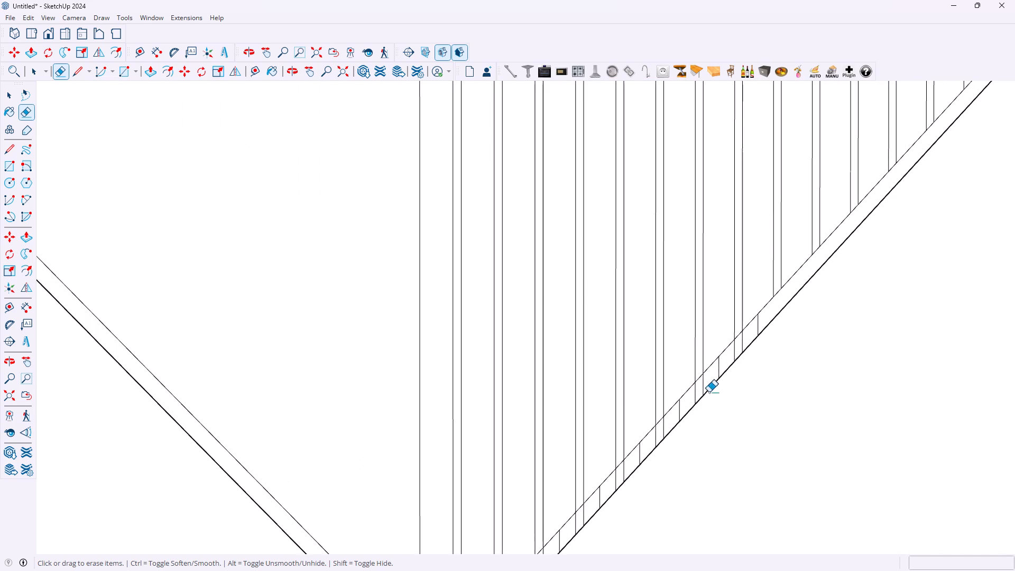
{"action": "scroll", "coordinate": [723, 367], "scroll_direction": "up", "scroll_amount": 5}
{"action": "left_click_drag", "start_coordinate": [786, 296], "coordinate": [723, 367]}
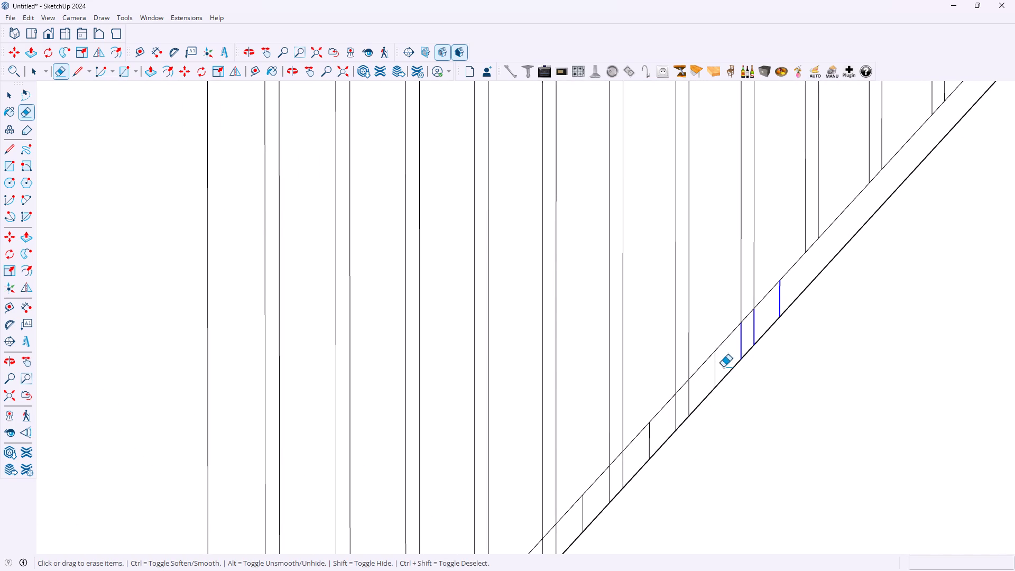
{"action": "left_click_drag", "start_coordinate": [723, 367], "coordinate": [635, 454]}
{"action": "left_click_drag", "start_coordinate": [628, 463], "coordinate": [620, 472]}
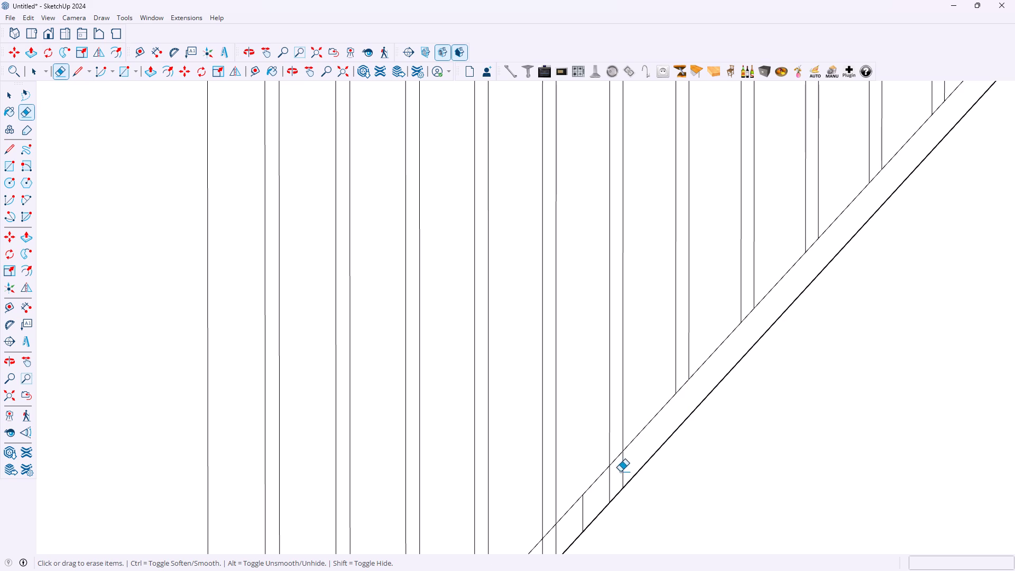
{"action": "left_click_drag", "start_coordinate": [620, 472], "coordinate": [609, 483]}
Erase the next two centre-line stubs and two edge-stub pairs, from the fifth to third copied strips, within the diamond's lower-right border.
{"action": "scroll", "coordinate": [634, 452], "scroll_direction": "down", "scroll_amount": 13}
{"action": "scroll", "coordinate": [600, 506], "scroll_direction": "down", "scroll_amount": 6}
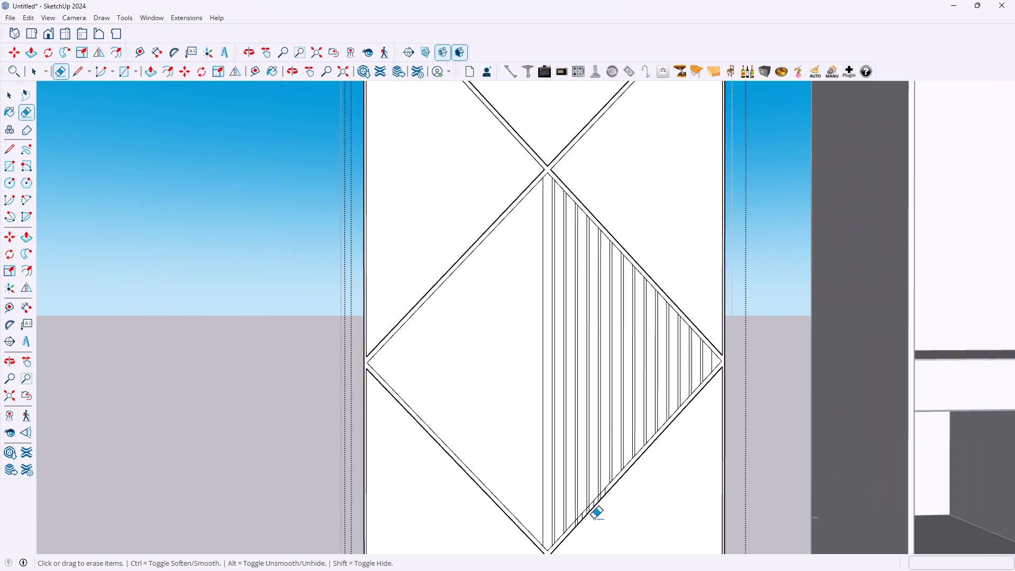
{"action": "scroll", "coordinate": [594, 519], "scroll_direction": "up", "scroll_amount": 11}
{"action": "left_click_drag", "start_coordinate": [633, 431], "coordinate": [612, 455]}
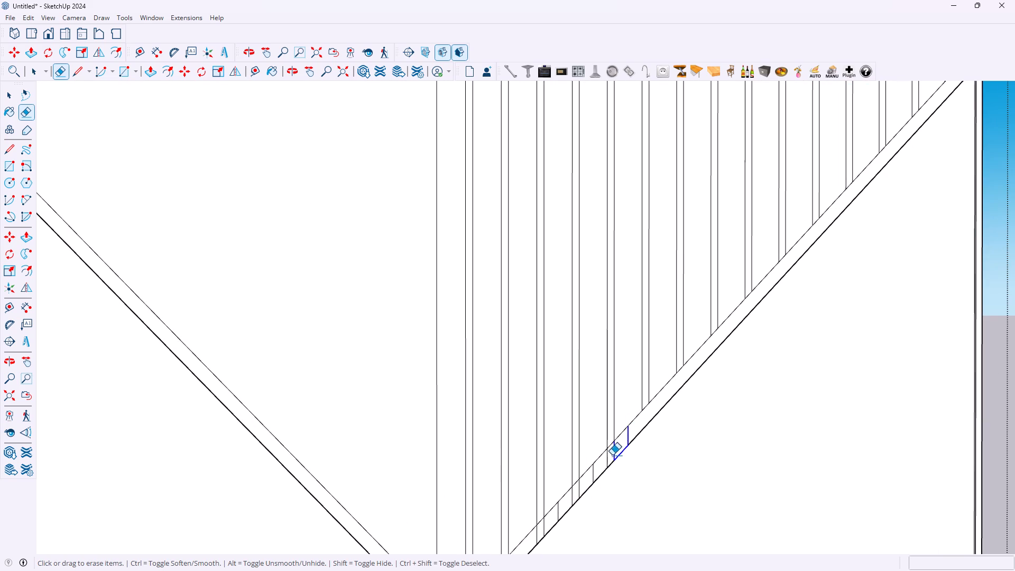
{"action": "left_click_drag", "start_coordinate": [612, 455], "coordinate": [602, 462]}
{"action": "scroll", "coordinate": [601, 482], "scroll_direction": "up", "scroll_amount": 3}
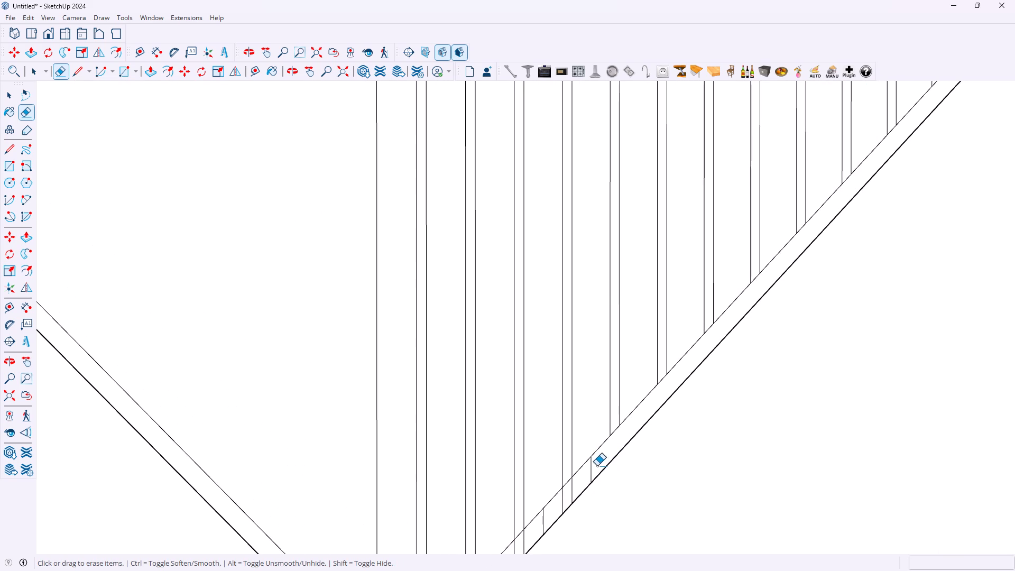
{"action": "left_click_drag", "start_coordinate": [595, 468], "coordinate": [557, 502]}
Erase the last centre-line stub and edge-stub pair within the diamond's lower-right border, and undo the accidental erasure of the border's outer edge.
{"action": "scroll", "coordinate": [596, 458], "scroll_direction": "down", "scroll_amount": 11}
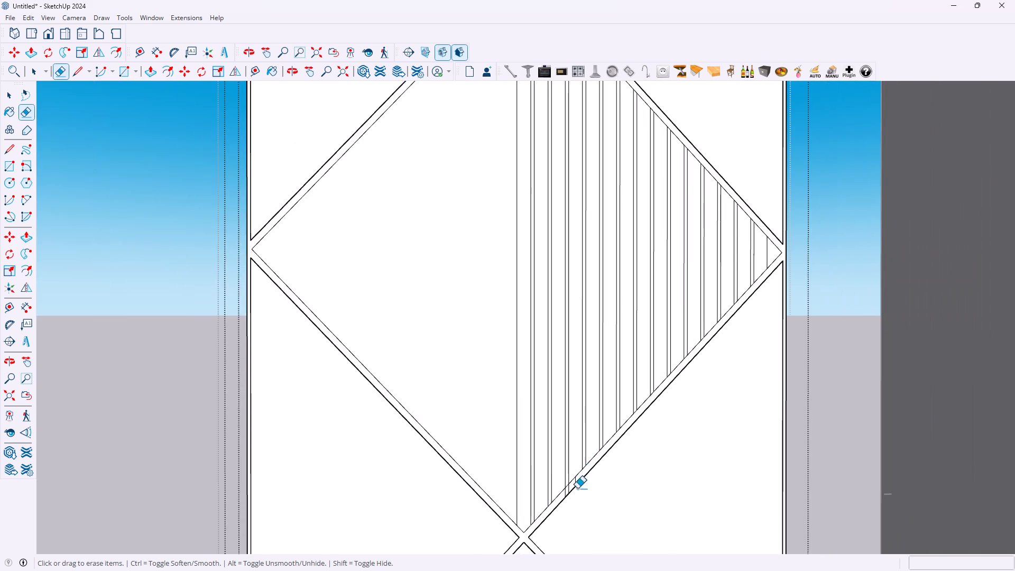
{"action": "scroll", "coordinate": [575, 502], "scroll_direction": "up", "scroll_amount": 11}
{"action": "left_click_drag", "start_coordinate": [585, 433], "coordinate": [536, 486]}
{"action": "left_click", "coordinate": [556, 481]}
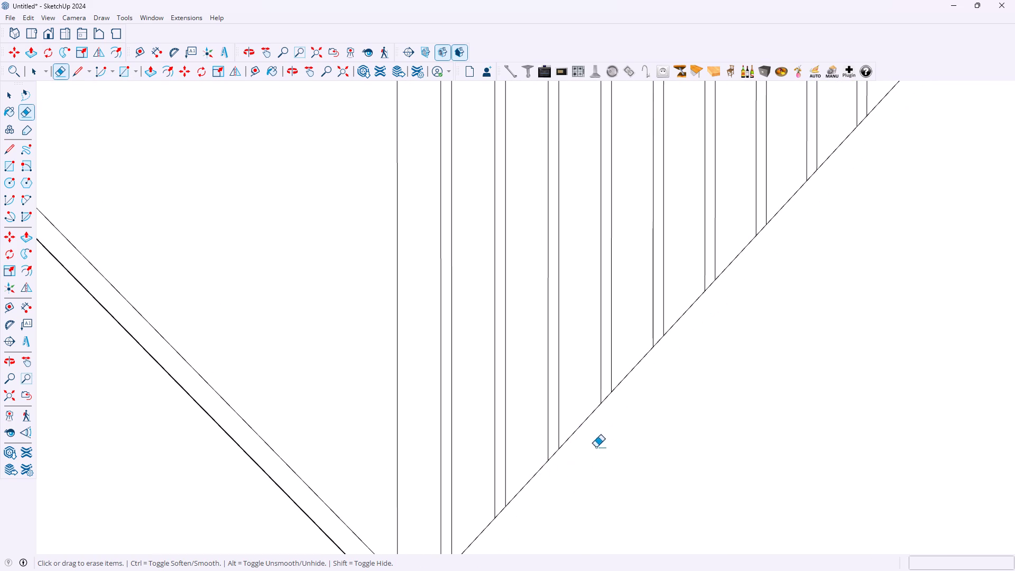
{"action": "scroll", "coordinate": [596, 447], "scroll_direction": "down", "scroll_amount": 12}
{"action": "key", "text": "ctrl+z"}
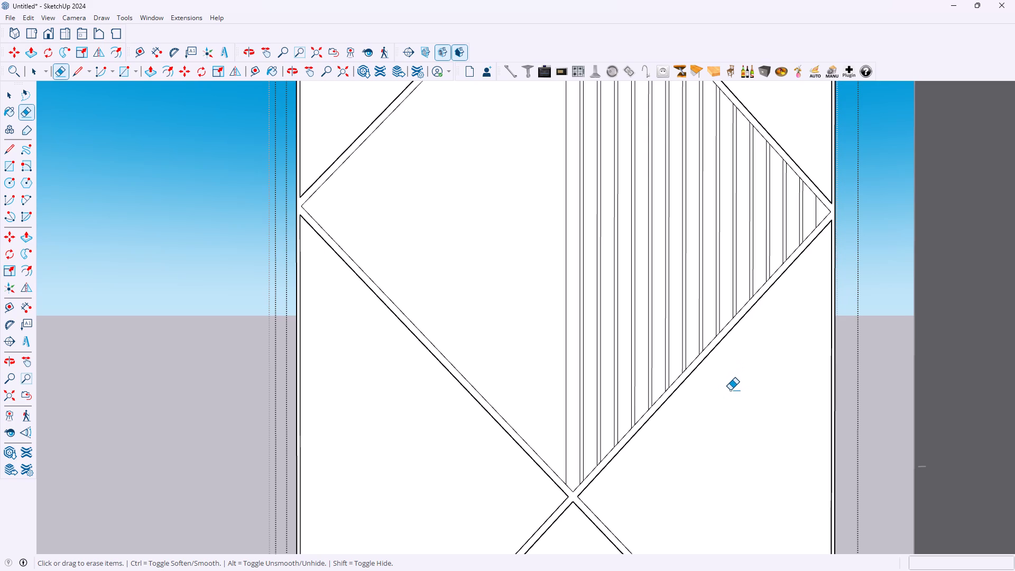
Examine the trimmed vertical strips, the diamond's right-hand corner and the whole door panel for leftover lines.
{"action": "scroll", "coordinate": [715, 365], "scroll_direction": "down", "scroll_amount": 5}
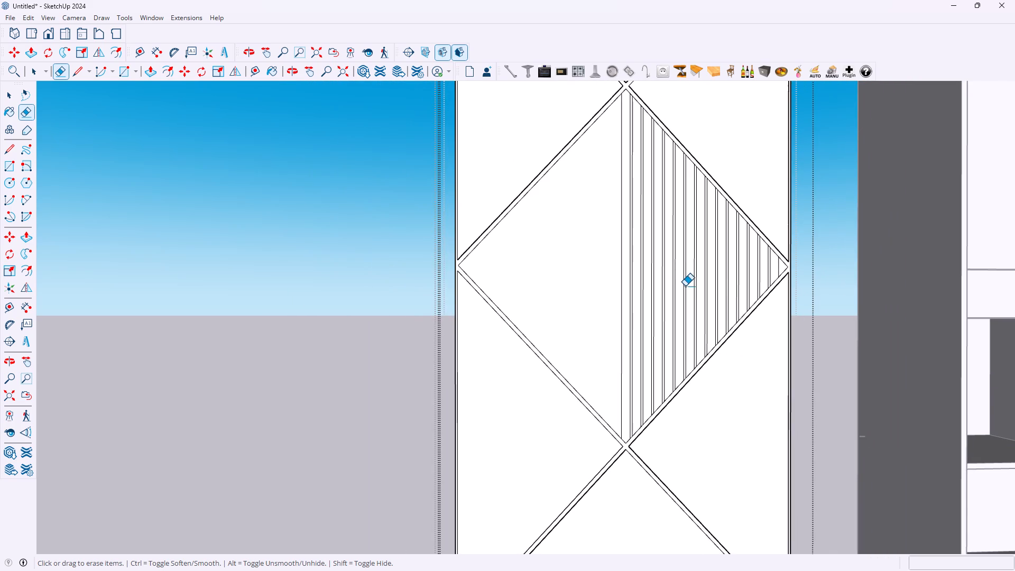
{"action": "scroll", "coordinate": [759, 282], "scroll_direction": "up", "scroll_amount": 2}
{"action": "scroll", "coordinate": [799, 265], "scroll_direction": "up", "scroll_amount": 1}
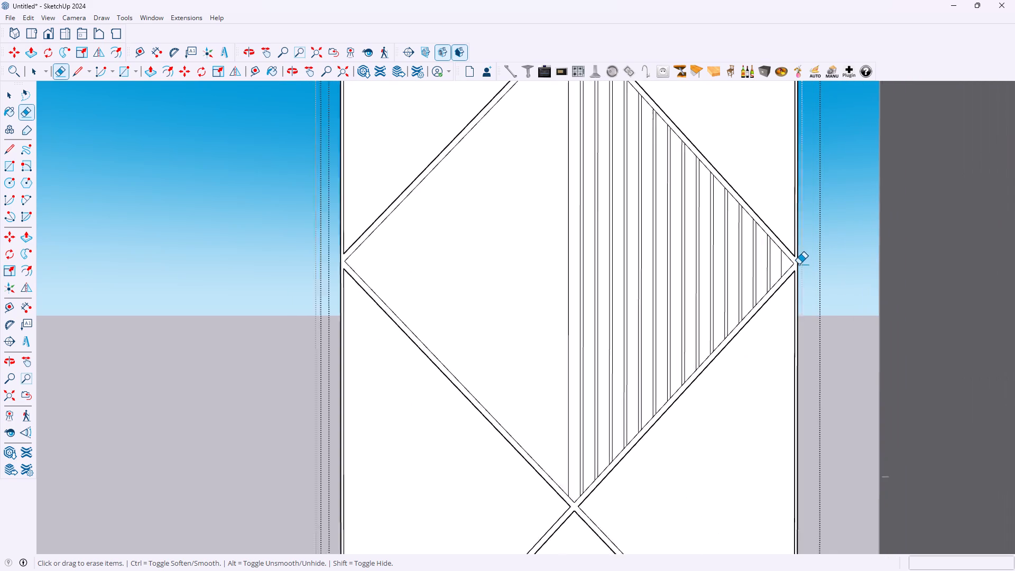
{"action": "scroll", "coordinate": [799, 264], "scroll_direction": "up", "scroll_amount": 9}
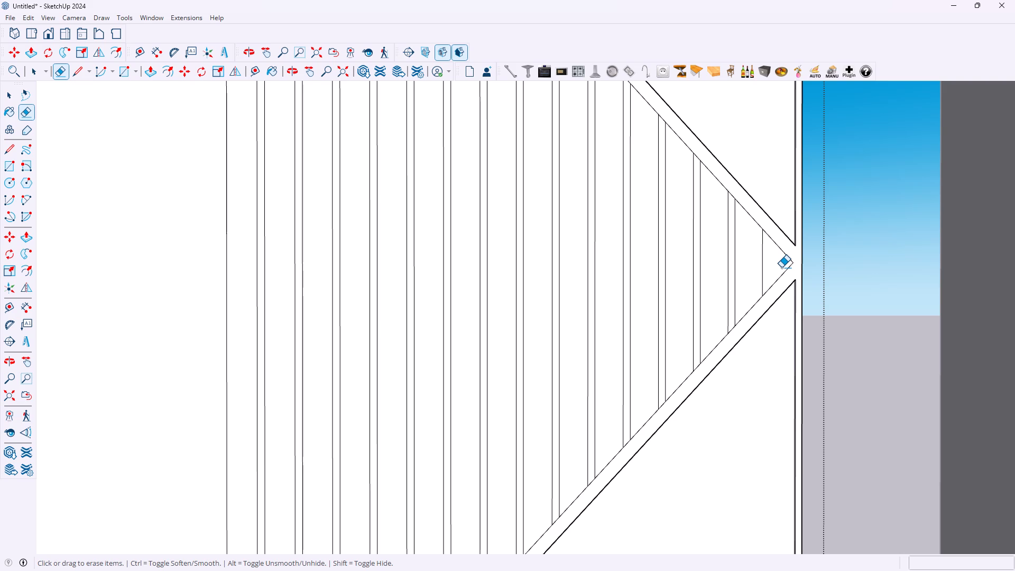
{"action": "scroll", "coordinate": [786, 253], "scroll_direction": "up", "scroll_amount": 5}
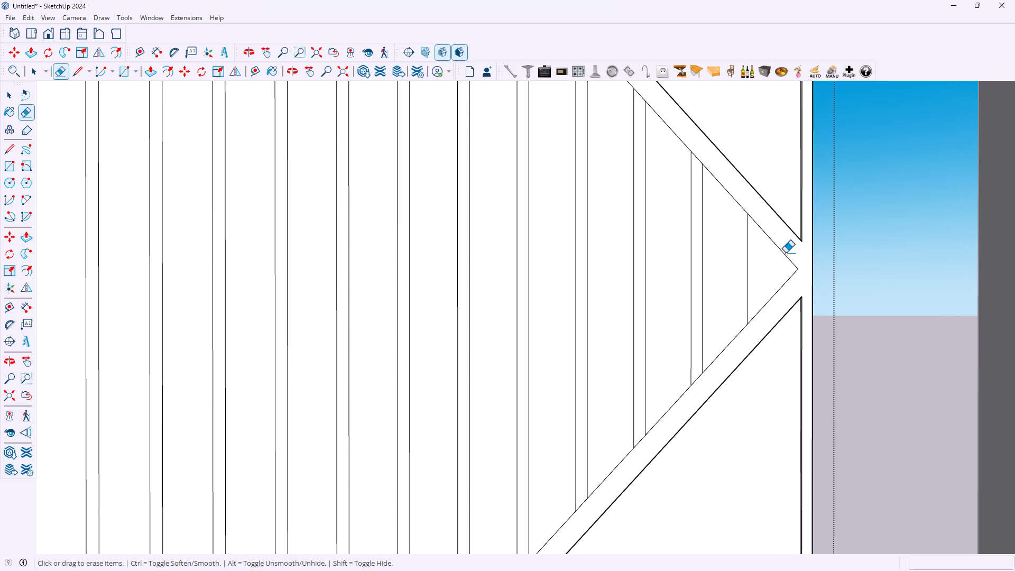
{"action": "scroll", "coordinate": [785, 254], "scroll_direction": "down", "scroll_amount": 15}
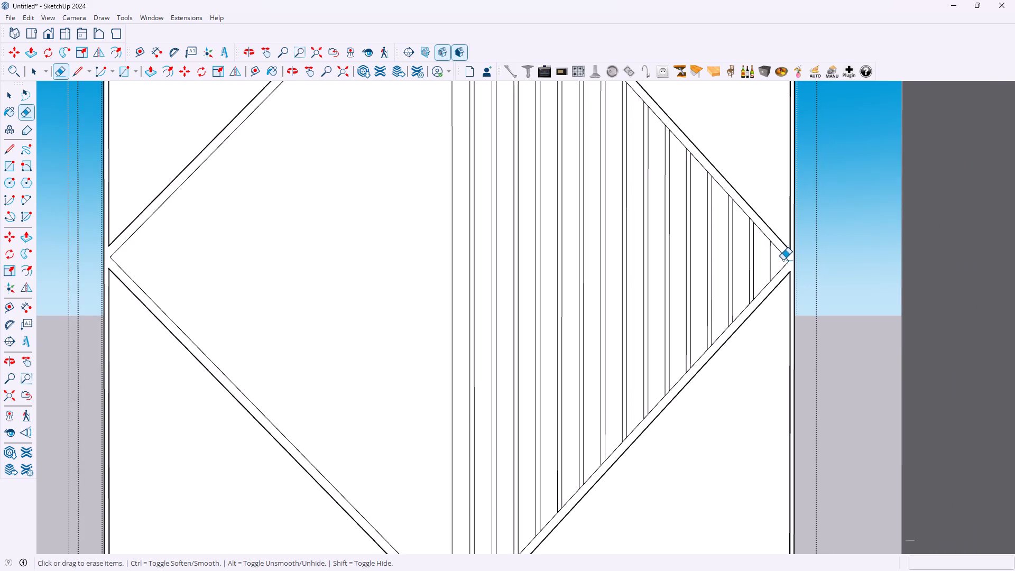
{"action": "scroll", "coordinate": [783, 260], "scroll_direction": "down", "scroll_amount": 4}
{"action": "scroll", "coordinate": [781, 264], "scroll_direction": "up", "scroll_amount": 1}
{"action": "scroll", "coordinate": [781, 263], "scroll_direction": "down", "scroll_amount": 12}
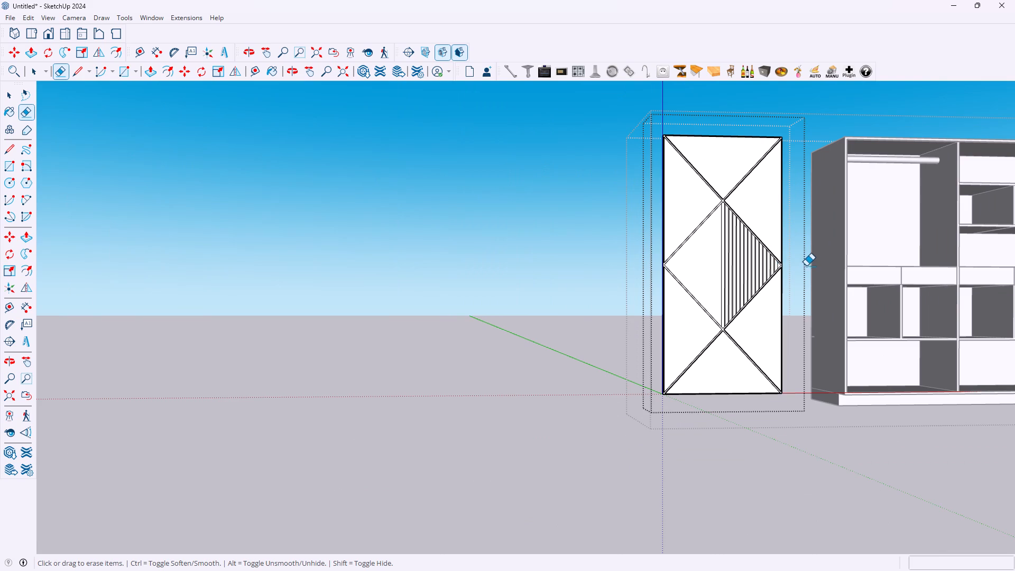
{"action": "scroll", "coordinate": [806, 266], "scroll_direction": "up", "scroll_amount": 9}
{"action": "scroll", "coordinate": [718, 274], "scroll_direction": "up", "scroll_amount": 3}
{"action": "scroll", "coordinate": [650, 307], "scroll_direction": "up", "scroll_amount": 2}
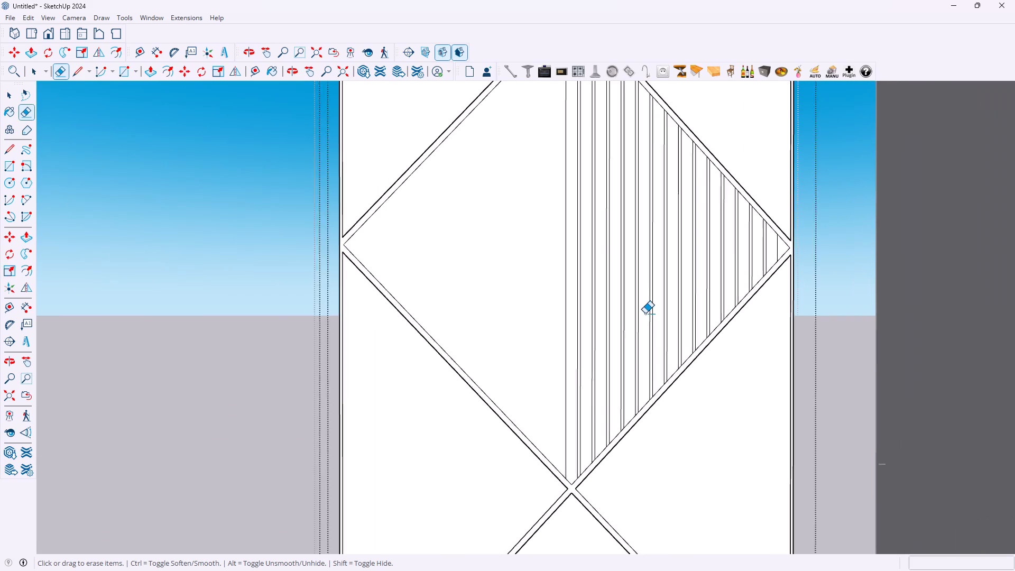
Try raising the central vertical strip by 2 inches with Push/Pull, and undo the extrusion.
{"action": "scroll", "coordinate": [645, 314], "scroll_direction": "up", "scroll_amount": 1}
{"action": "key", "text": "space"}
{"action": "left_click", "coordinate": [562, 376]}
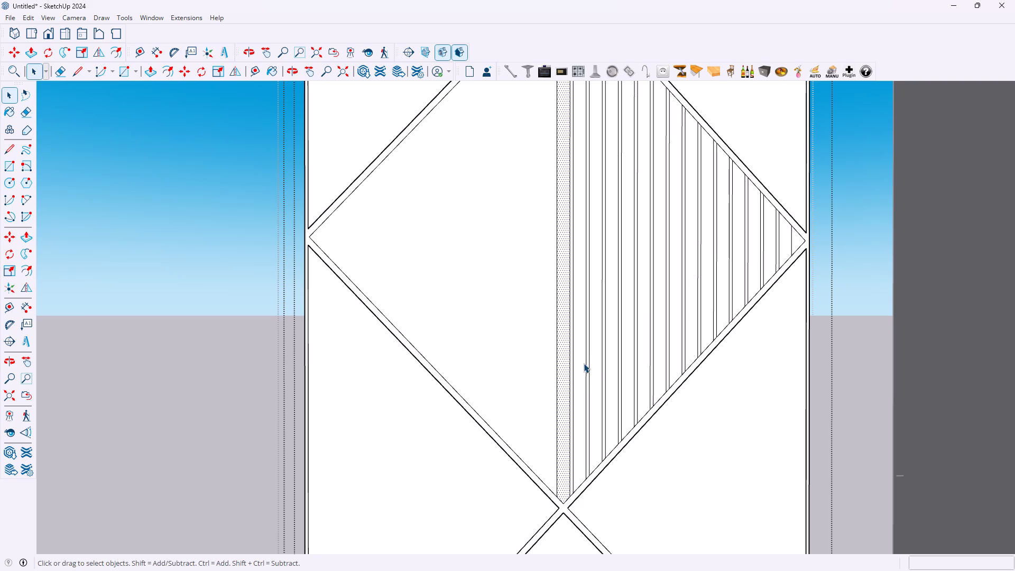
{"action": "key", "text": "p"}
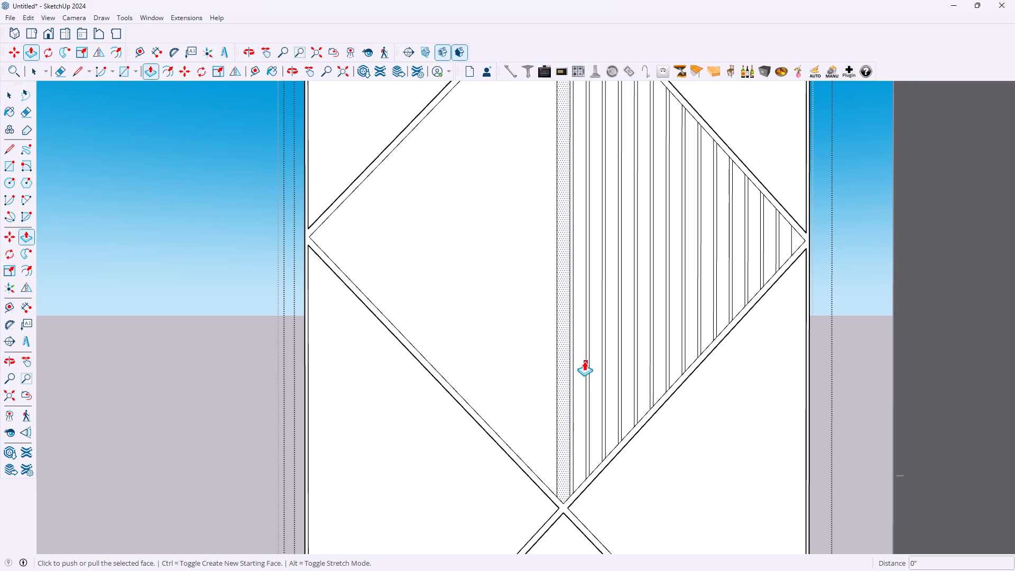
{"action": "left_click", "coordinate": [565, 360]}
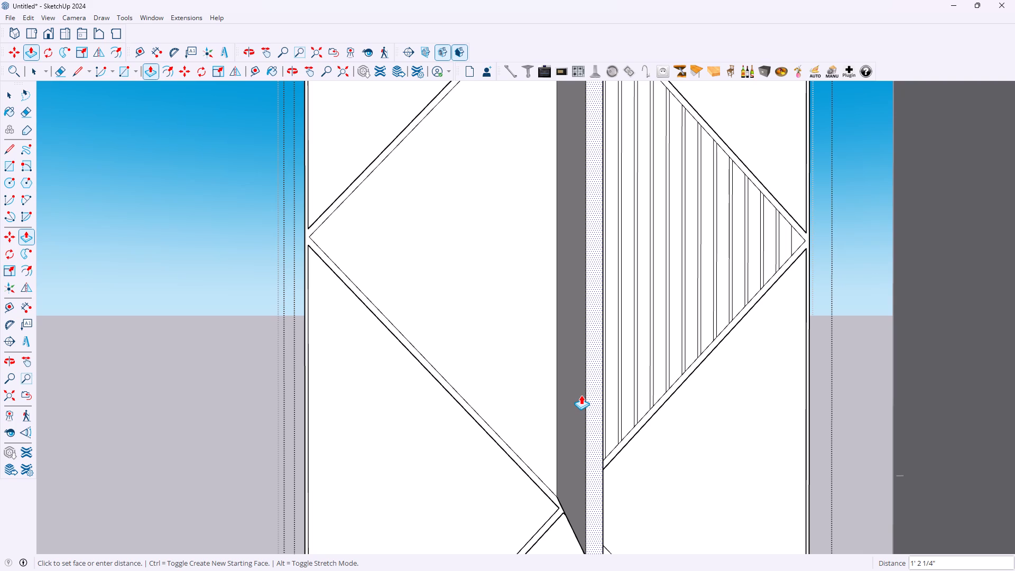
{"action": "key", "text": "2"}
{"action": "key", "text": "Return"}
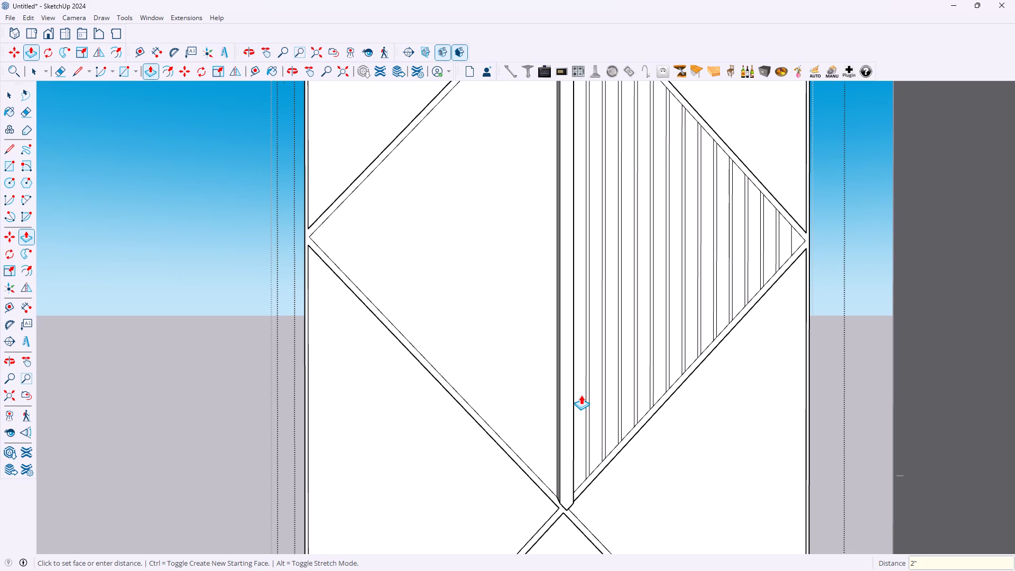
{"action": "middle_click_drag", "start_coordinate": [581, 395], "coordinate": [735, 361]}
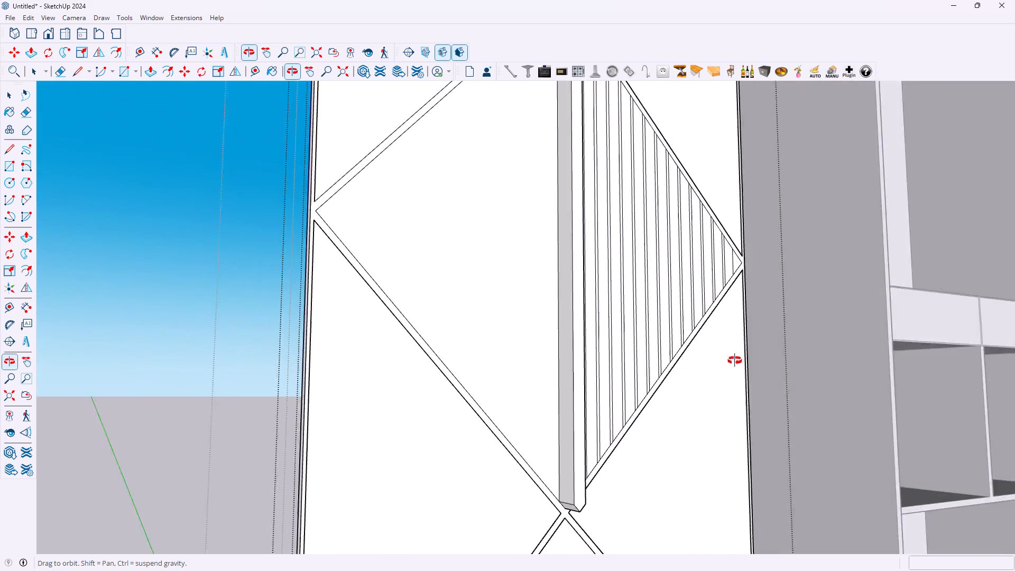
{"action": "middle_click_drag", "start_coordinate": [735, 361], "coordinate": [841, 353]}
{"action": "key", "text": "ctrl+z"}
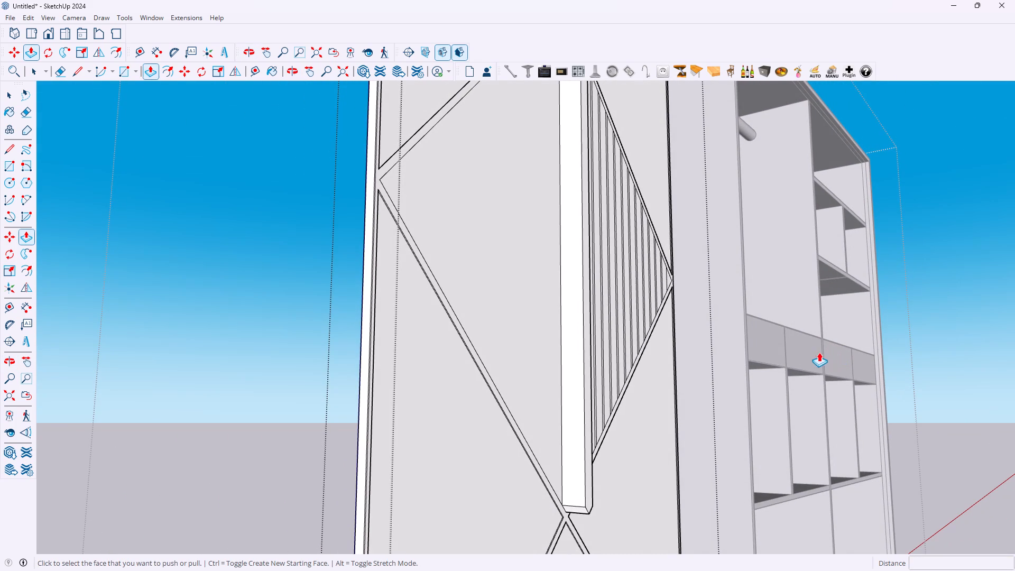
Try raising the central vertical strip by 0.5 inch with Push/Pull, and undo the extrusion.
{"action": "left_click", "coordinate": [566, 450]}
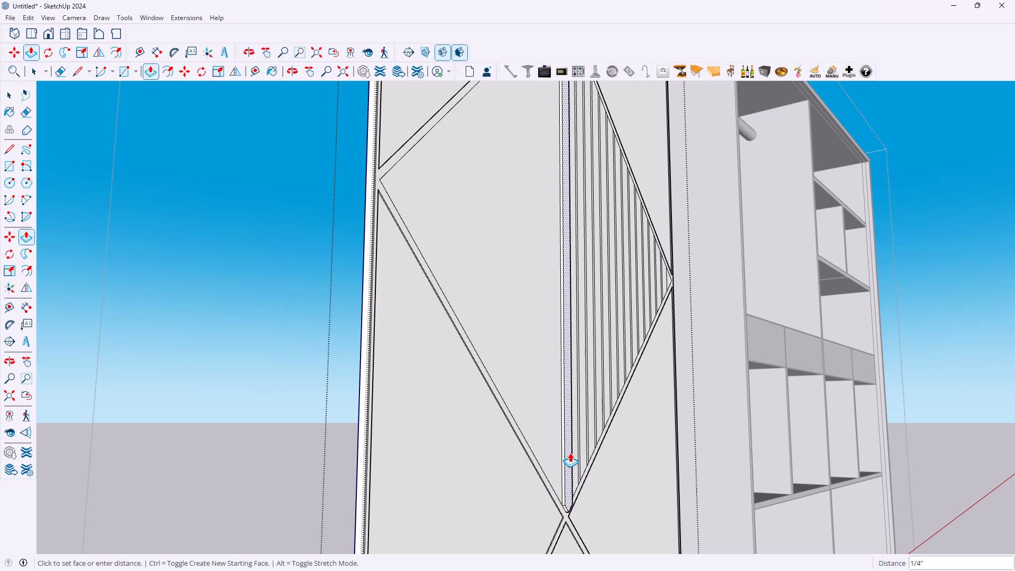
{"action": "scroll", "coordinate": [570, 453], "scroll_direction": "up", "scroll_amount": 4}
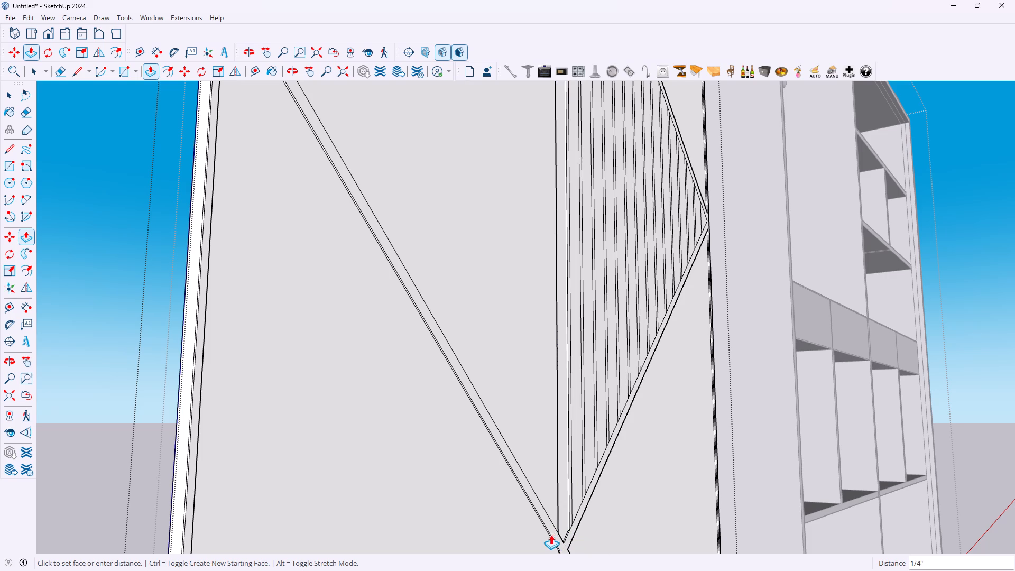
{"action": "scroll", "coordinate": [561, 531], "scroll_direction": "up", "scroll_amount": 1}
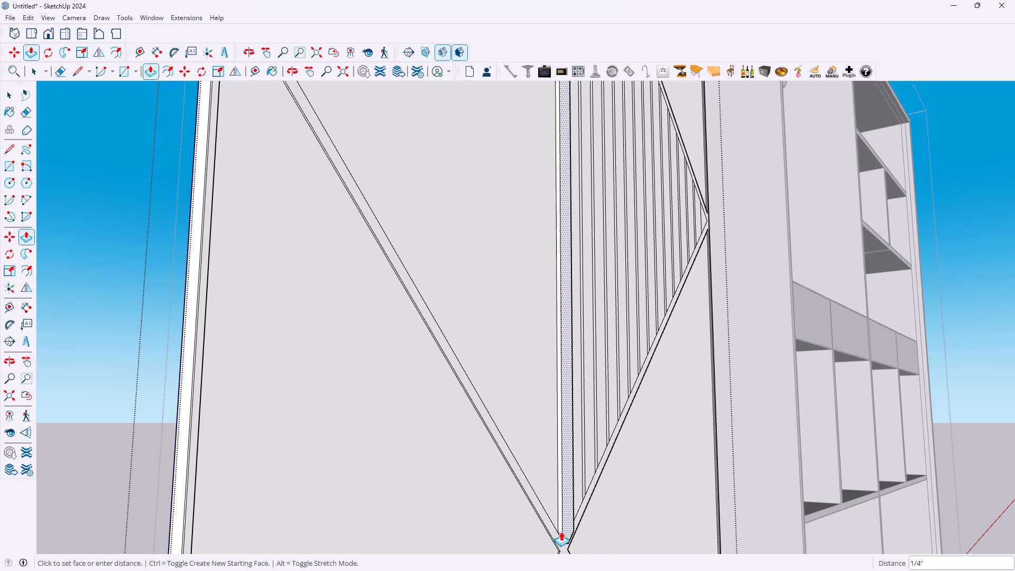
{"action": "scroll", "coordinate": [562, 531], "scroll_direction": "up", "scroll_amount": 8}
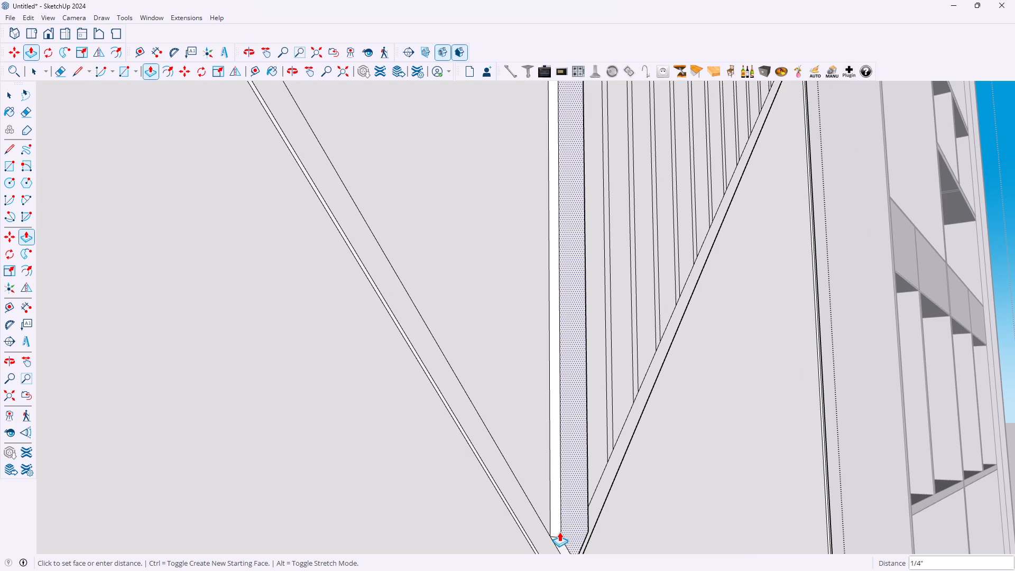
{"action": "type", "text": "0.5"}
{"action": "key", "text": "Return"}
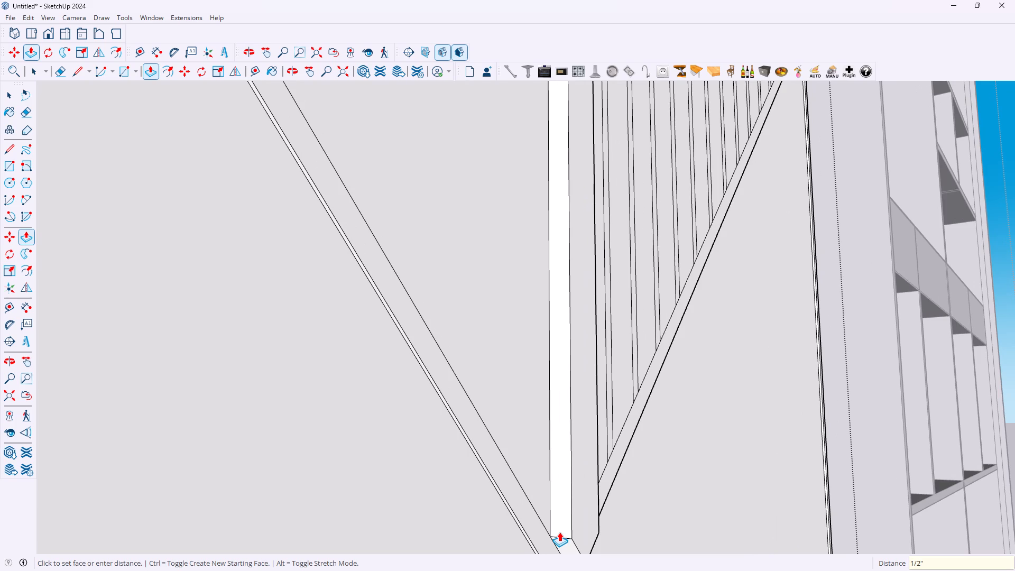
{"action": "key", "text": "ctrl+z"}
Raise the central vertical strip by 1/5 inch with Push/Pull.
{"action": "left_click", "coordinate": [562, 522]}
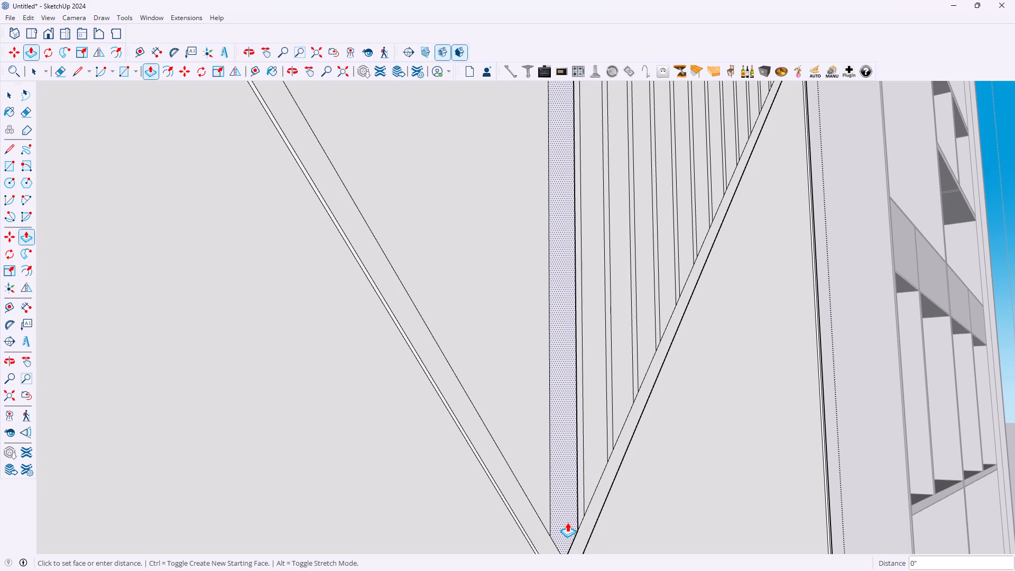
{"action": "type", "text": "1/4"}
{"action": "key", "text": "BackSpace"}
{"action": "key", "text": "5"}
{"action": "key", "text": "Return"}
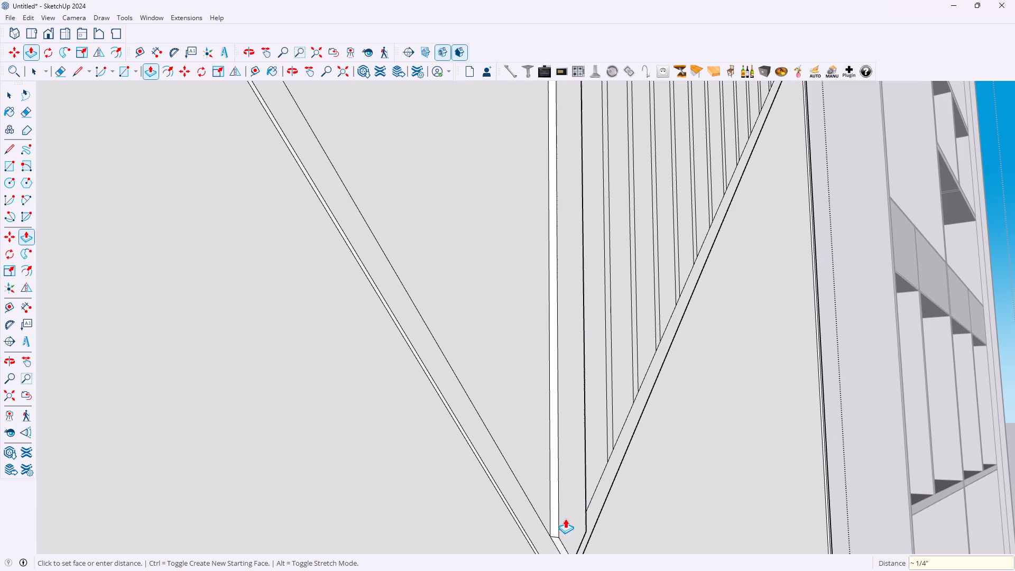
Repeat the 1/5 inch extrusion on the next nine vertical strips, working outward from the central strip.
{"action": "scroll", "coordinate": [598, 498], "scroll_direction": "down", "scroll_amount": 4}
{"action": "middle_click_drag", "start_coordinate": [634, 455], "coordinate": [466, 504]}
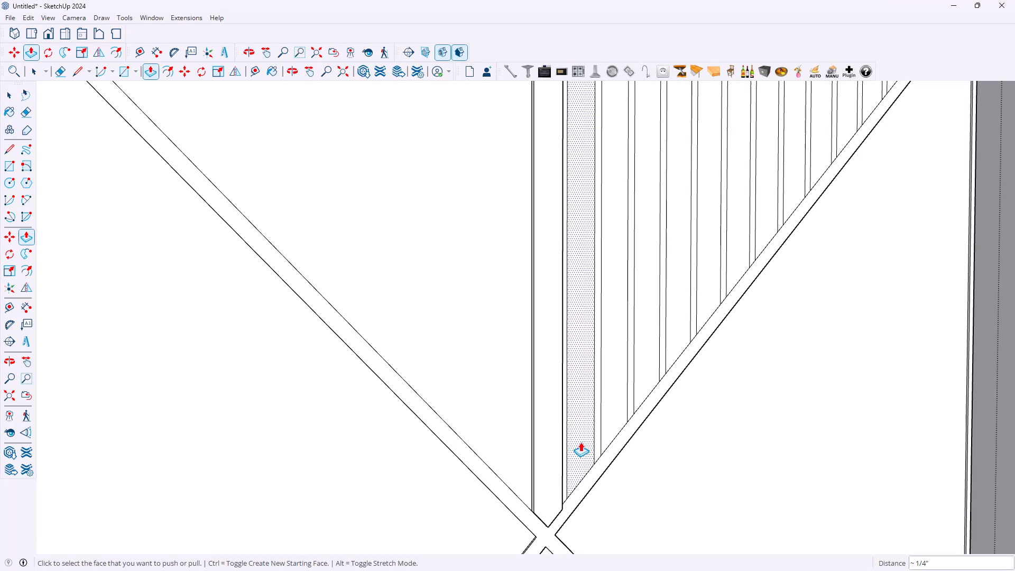
{"action": "double_click", "coordinate": [580, 442]}
{"action": "double_click", "coordinate": [614, 390]}
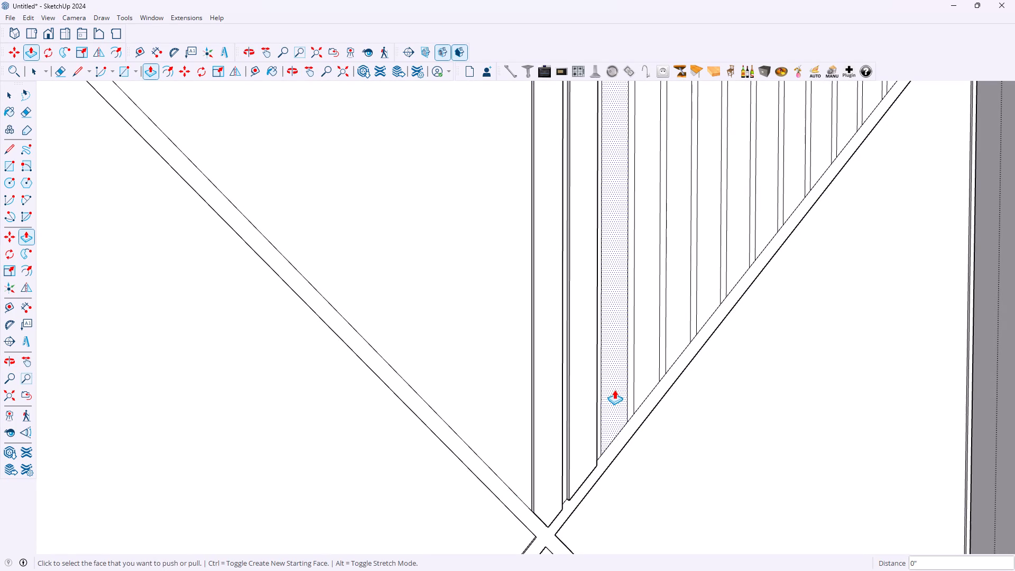
{"action": "double_click", "coordinate": [648, 360]}
{"action": "double_click", "coordinate": [676, 314]}
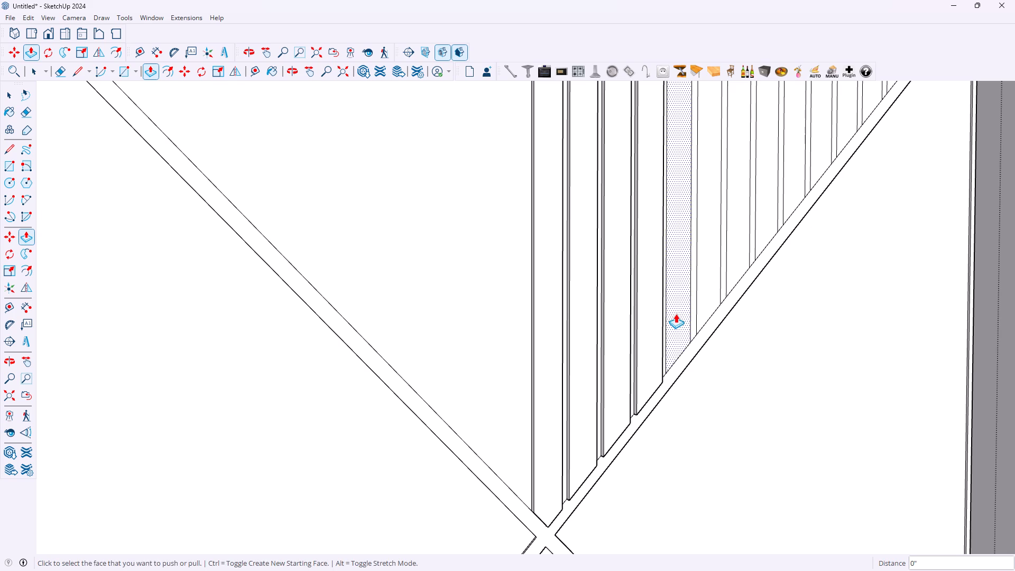
{"action": "double_click", "coordinate": [713, 261]}
{"action": "double_click", "coordinate": [736, 239]}
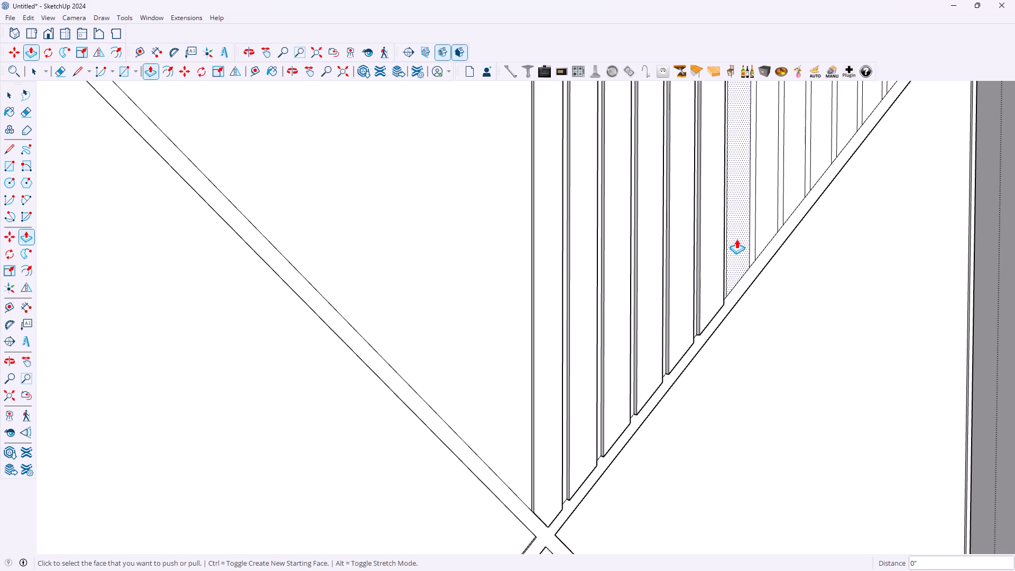
{"action": "double_click", "coordinate": [763, 210]}
{"action": "double_click", "coordinate": [799, 170]}
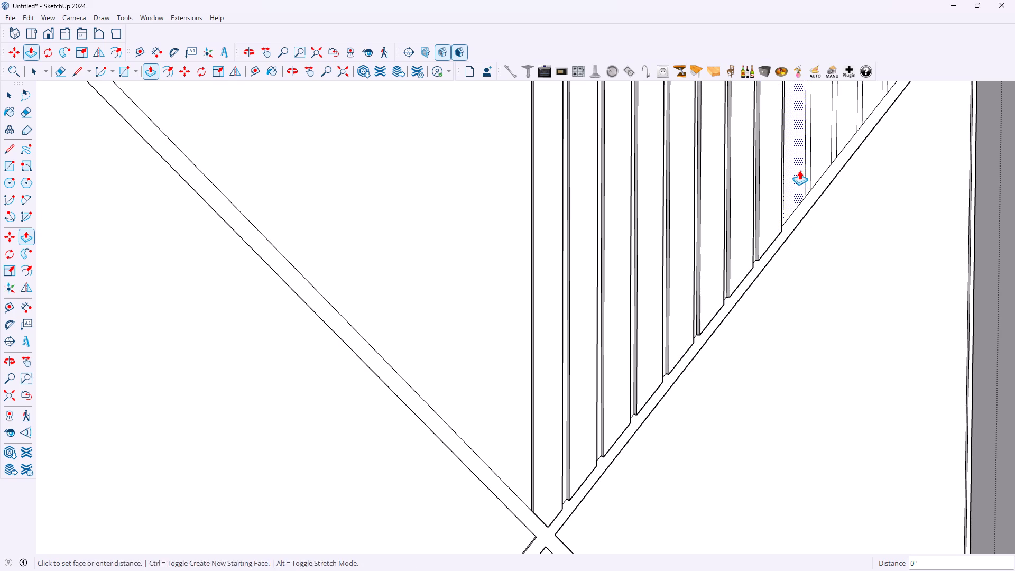
{"action": "double_click", "coordinate": [819, 149]}
Repeat the 1/5 inch extrusion on the remaining five vertical strips near the diamond's right-hand corner.
{"action": "scroll", "coordinate": [816, 147], "scroll_direction": "down", "scroll_amount": 5}
{"action": "scroll", "coordinate": [840, 232], "scroll_direction": "down", "scroll_amount": 6}
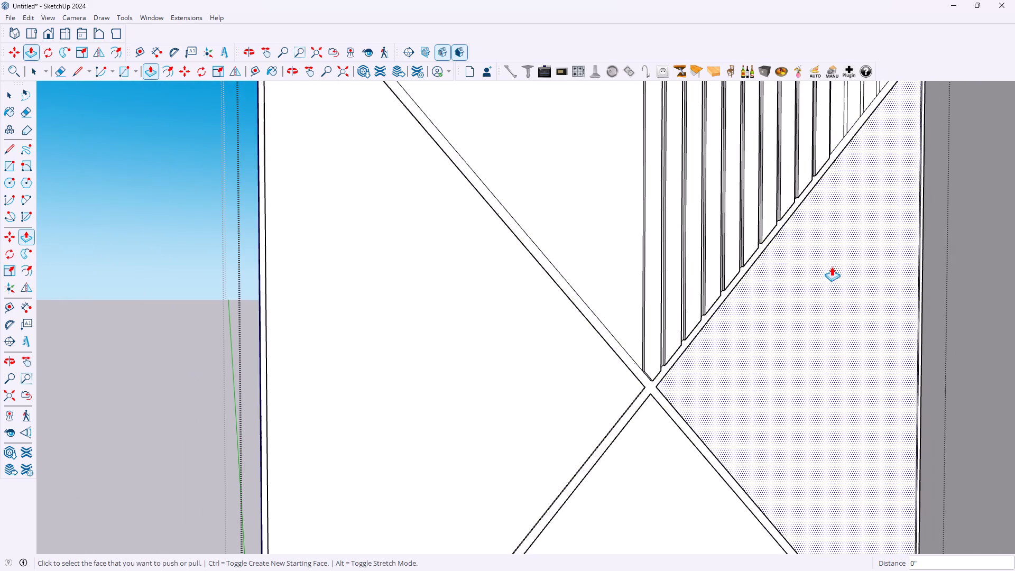
{"action": "scroll", "coordinate": [832, 266], "scroll_direction": "down", "scroll_amount": 10}
{"action": "scroll", "coordinate": [911, 93], "scroll_direction": "up", "scroll_amount": 11}
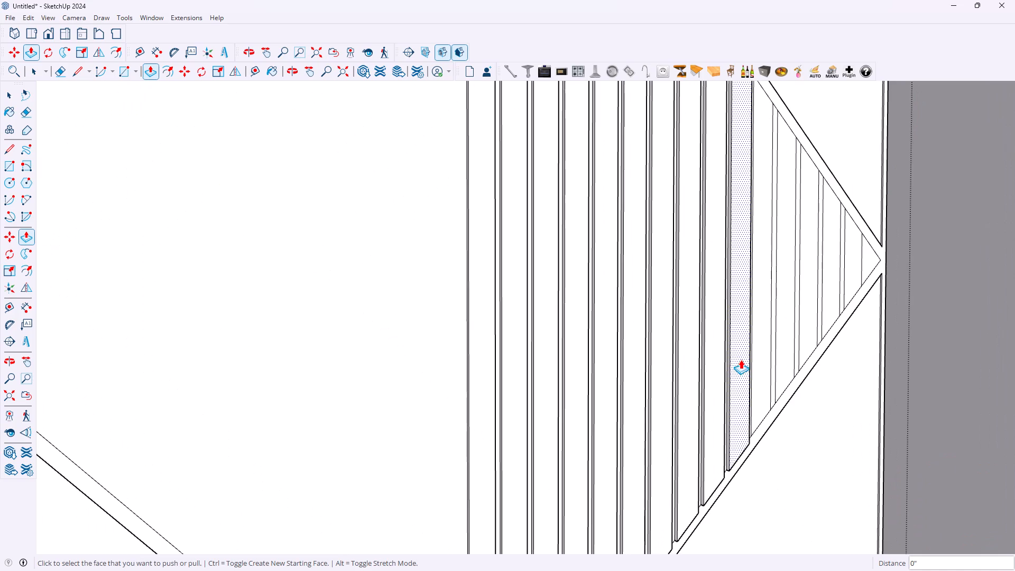
{"action": "scroll", "coordinate": [758, 358], "scroll_direction": "up", "scroll_amount": 4}
{"action": "double_click", "coordinate": [760, 371]}
{"action": "double_click", "coordinate": [793, 348]}
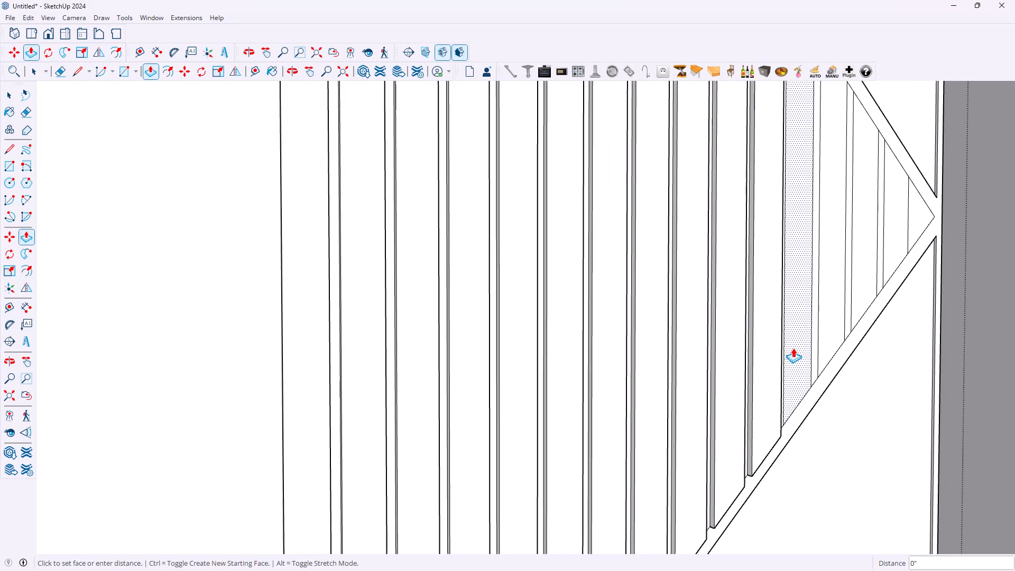
{"action": "double_click", "coordinate": [827, 325]}
{"action": "double_click", "coordinate": [864, 277]}
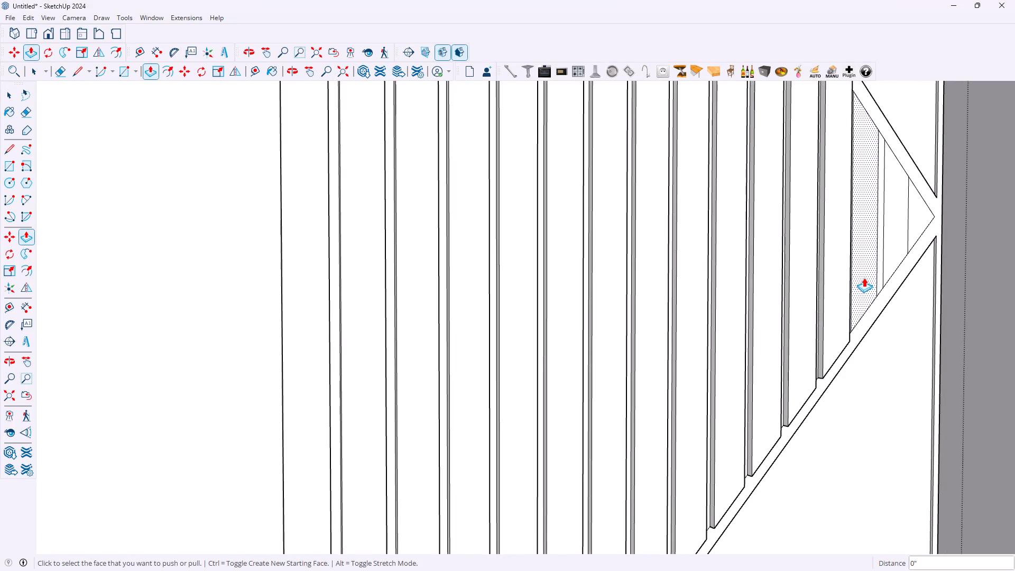
{"action": "double_click", "coordinate": [897, 237]}
Examine the raised vertical strips and the whole door panel from several angles and distances.
{"action": "scroll", "coordinate": [875, 260], "scroll_direction": "down", "scroll_amount": 15}
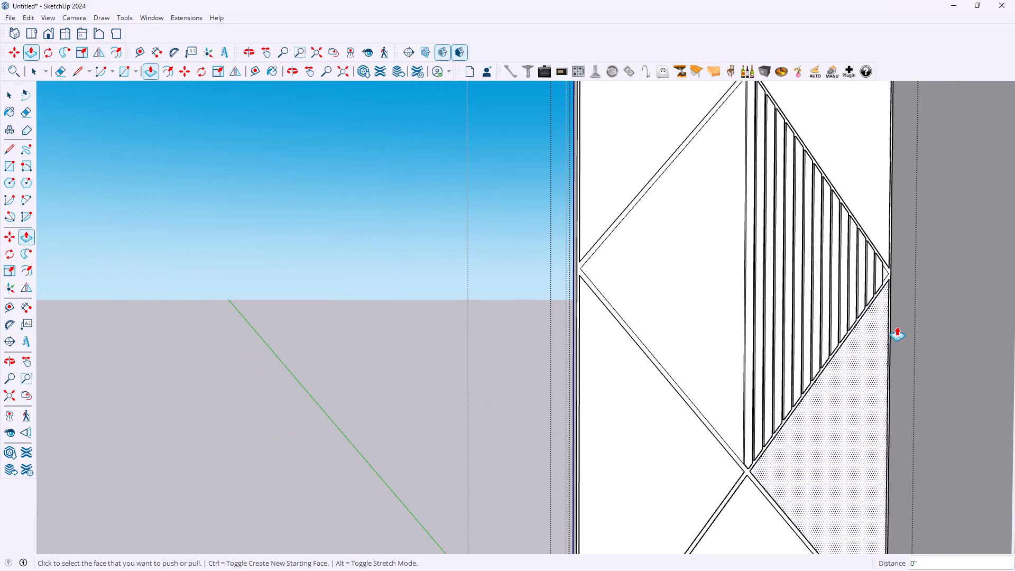
{"action": "middle_click_drag", "start_coordinate": [918, 326], "coordinate": [656, 354]}
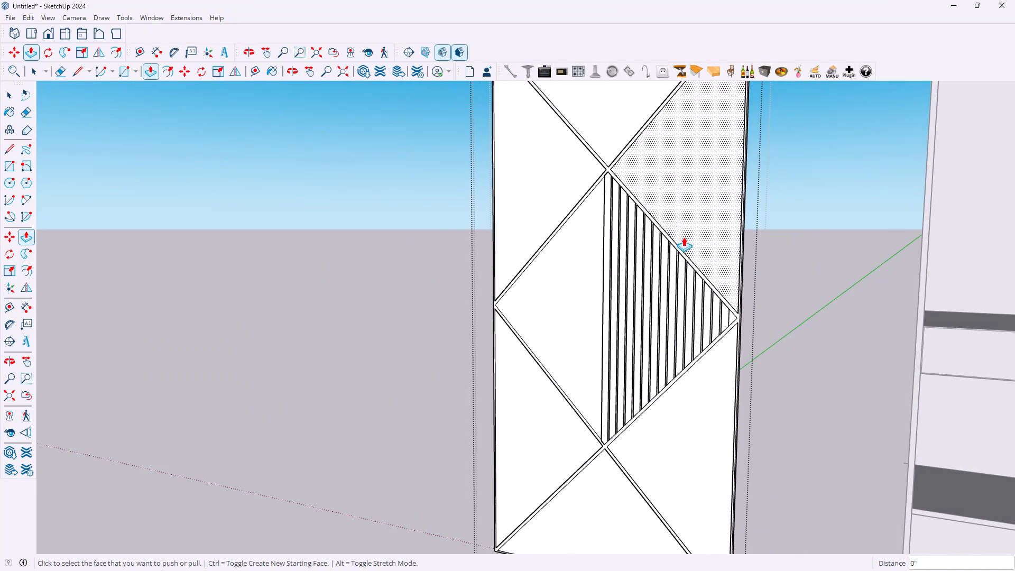
{"action": "scroll", "coordinate": [673, 219], "scroll_direction": "up", "scroll_amount": 17}
{"action": "middle_click_drag", "start_coordinate": [583, 169], "coordinate": [803, 247]}
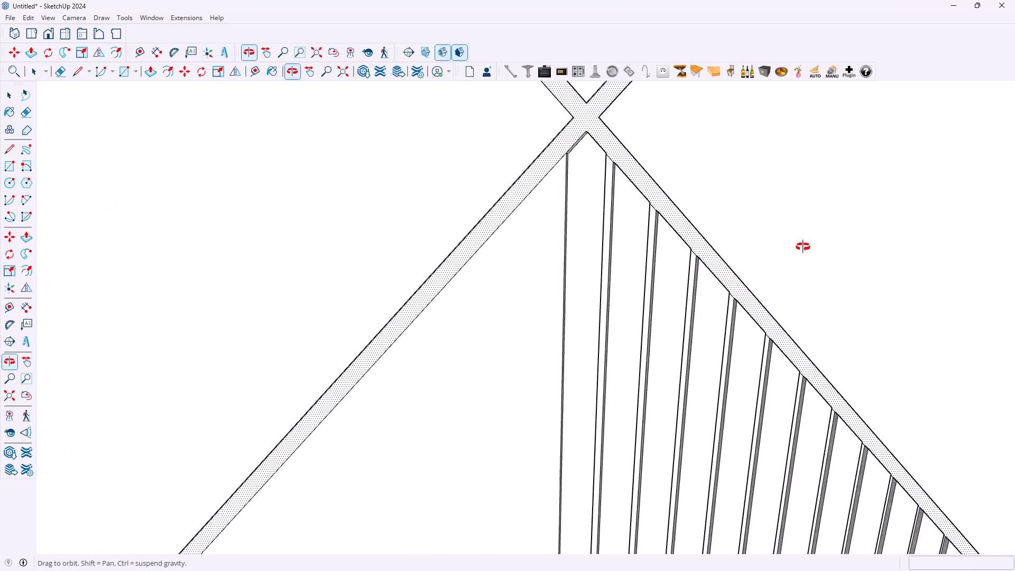
{"action": "middle_click_drag", "start_coordinate": [803, 247], "coordinate": [984, 248]}
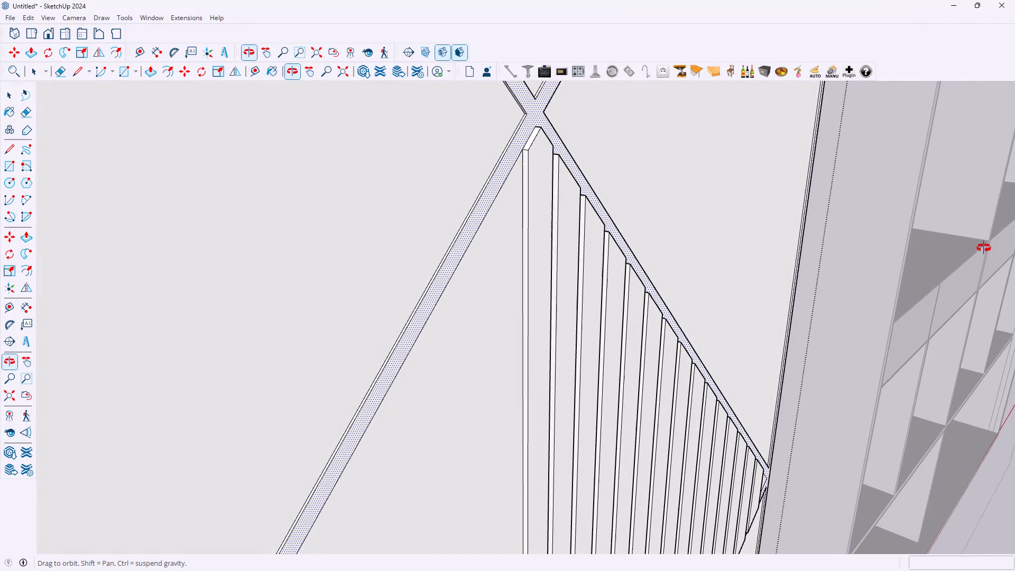
{"action": "middle_click_drag", "start_coordinate": [984, 248], "coordinate": [702, 236]}
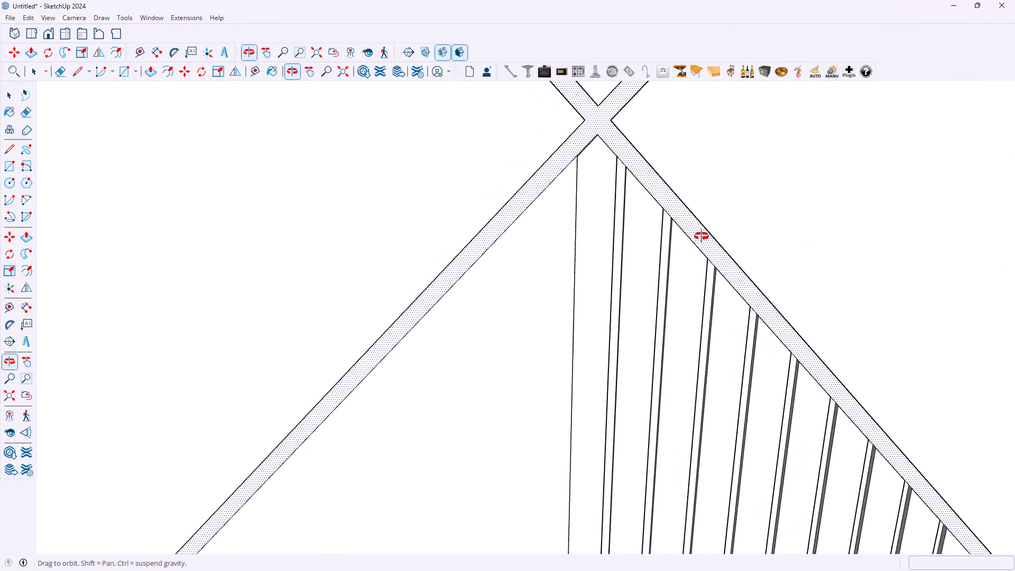
{"action": "middle_click_drag", "start_coordinate": [702, 236], "coordinate": [662, 235]}
{"action": "scroll", "coordinate": [610, 233], "scroll_direction": "down", "scroll_amount": 20}
{"action": "scroll", "coordinate": [610, 233], "scroll_direction": "down", "scroll_amount": 4}
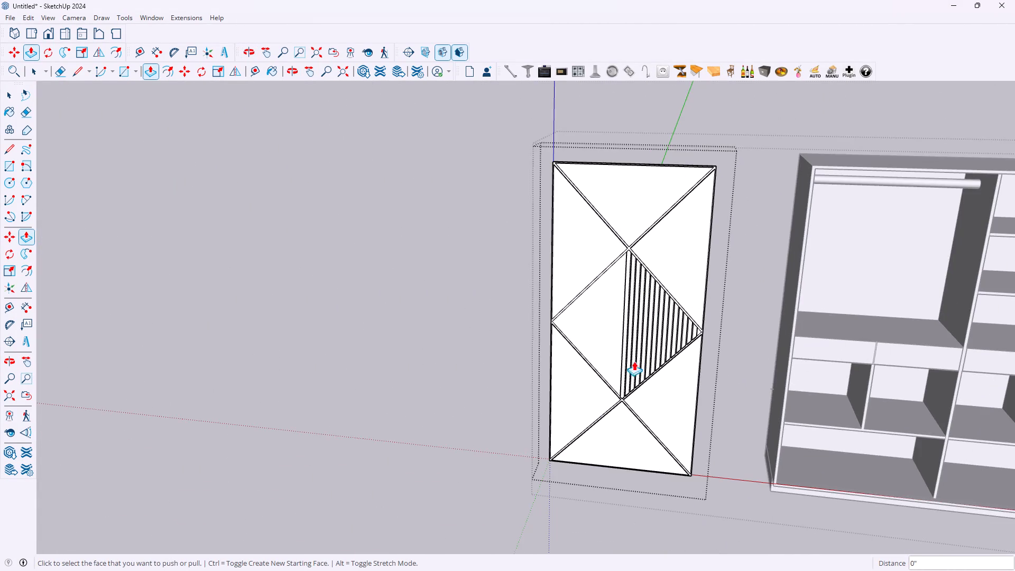
{"action": "middle_click_drag", "start_coordinate": [635, 377], "coordinate": [664, 282]}
{"action": "scroll", "coordinate": [712, 332], "scroll_direction": "up", "scroll_amount": 6}
{"action": "scroll", "coordinate": [679, 252], "scroll_direction": "up", "scroll_amount": 4}
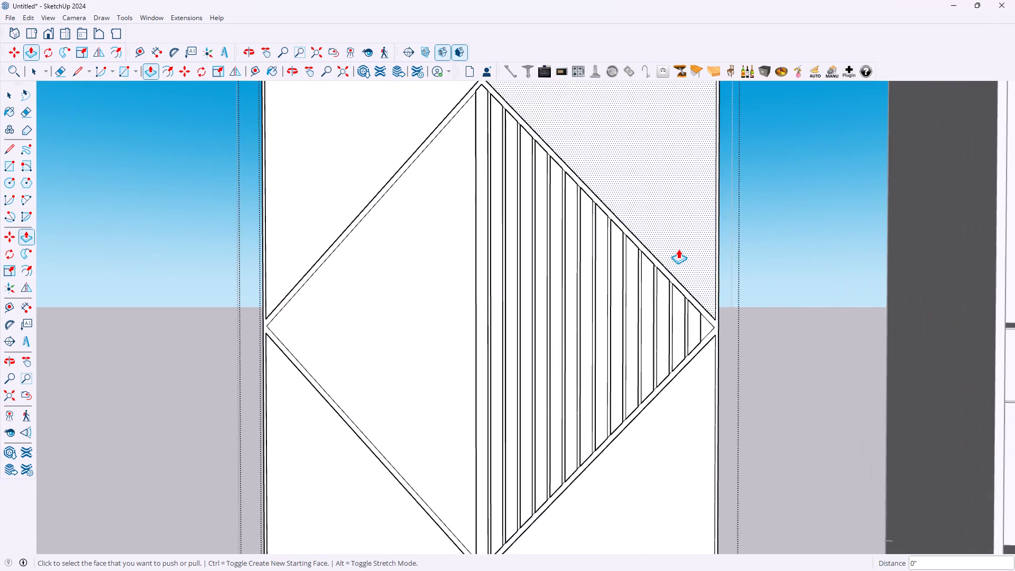
{"action": "scroll", "coordinate": [678, 249], "scroll_direction": "up", "scroll_amount": 7}
{"action": "scroll", "coordinate": [709, 355], "scroll_direction": "up", "scroll_amount": 10}
{"action": "scroll", "coordinate": [698, 345], "scroll_direction": "down", "scroll_amount": 5}
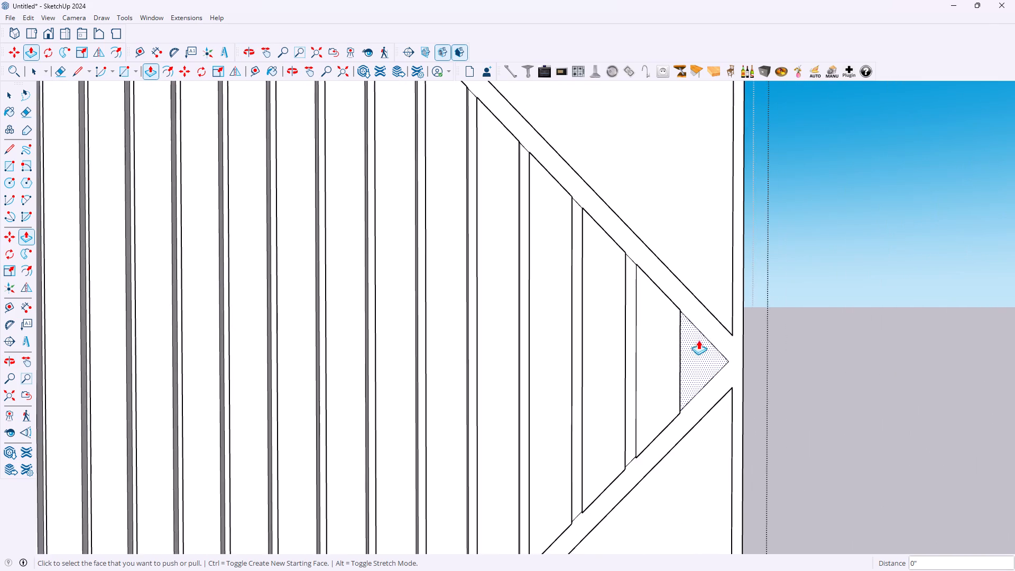
{"action": "scroll", "coordinate": [698, 340], "scroll_direction": "down", "scroll_amount": 14}
{"action": "scroll", "coordinate": [698, 349], "scroll_direction": "down", "scroll_amount": 11}
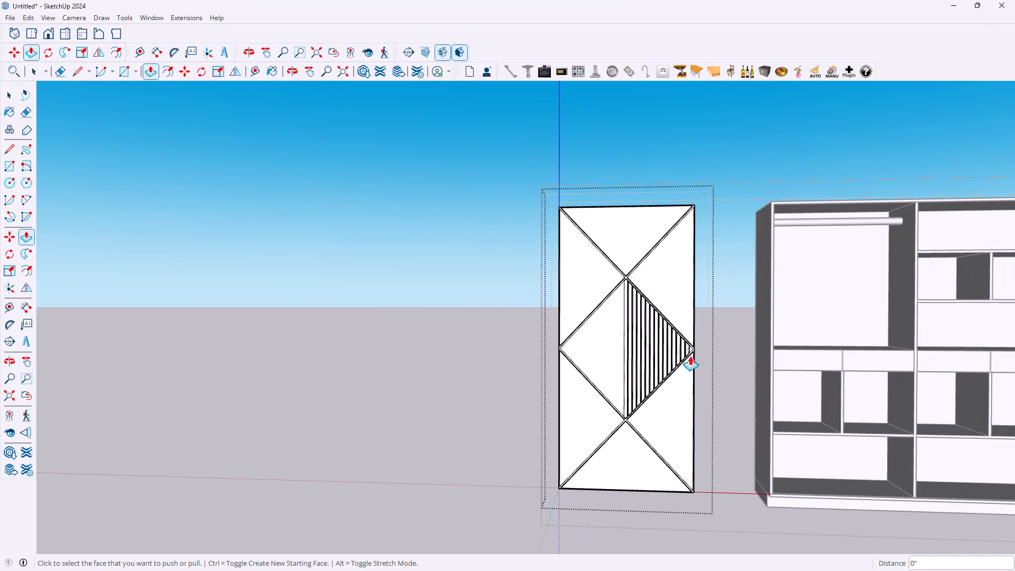
{"action": "scroll", "coordinate": [675, 411], "scroll_direction": "up", "scroll_amount": 5}
{"action": "scroll", "coordinate": [654, 412], "scroll_direction": "down", "scroll_amount": 4}
{"action": "middle_click_drag", "start_coordinate": [678, 457], "coordinate": [679, 455]}
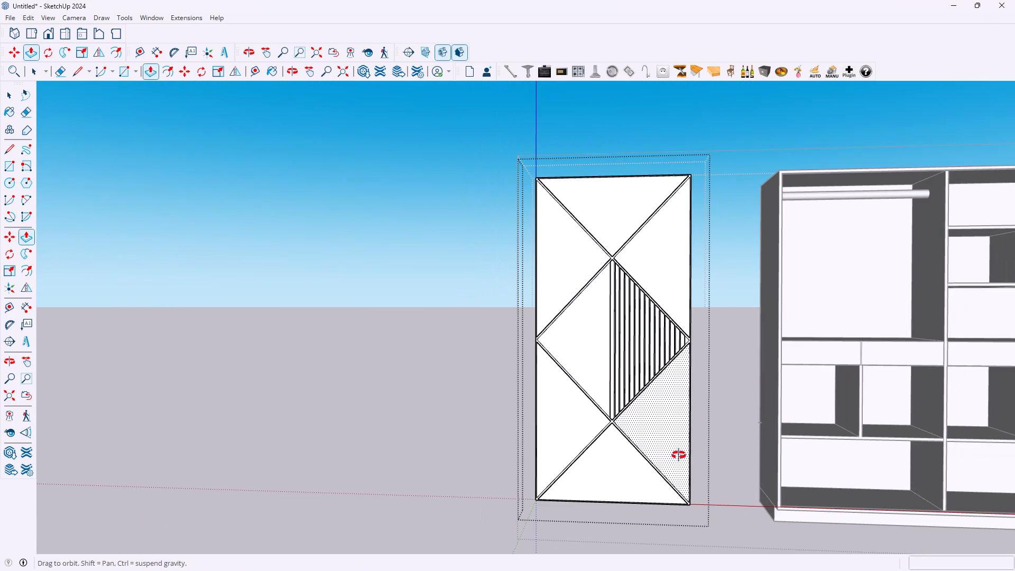
{"action": "middle_click_drag", "start_coordinate": [679, 455], "coordinate": [690, 456]}
Finish editing the door panel group and return to the outer group that holds the door and wardrobe.
{"action": "scroll", "coordinate": [761, 401], "scroll_direction": "down", "scroll_amount": 7}
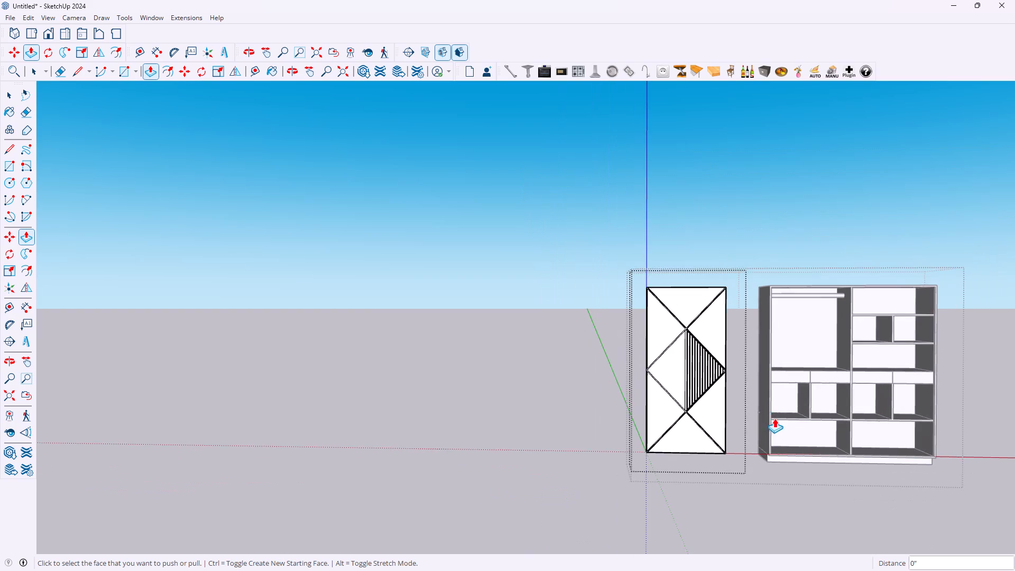
{"action": "scroll", "coordinate": [775, 419], "scroll_direction": "up", "scroll_amount": 4}
{"action": "key", "text": "space"}
{"action": "left_click", "coordinate": [739, 415]}
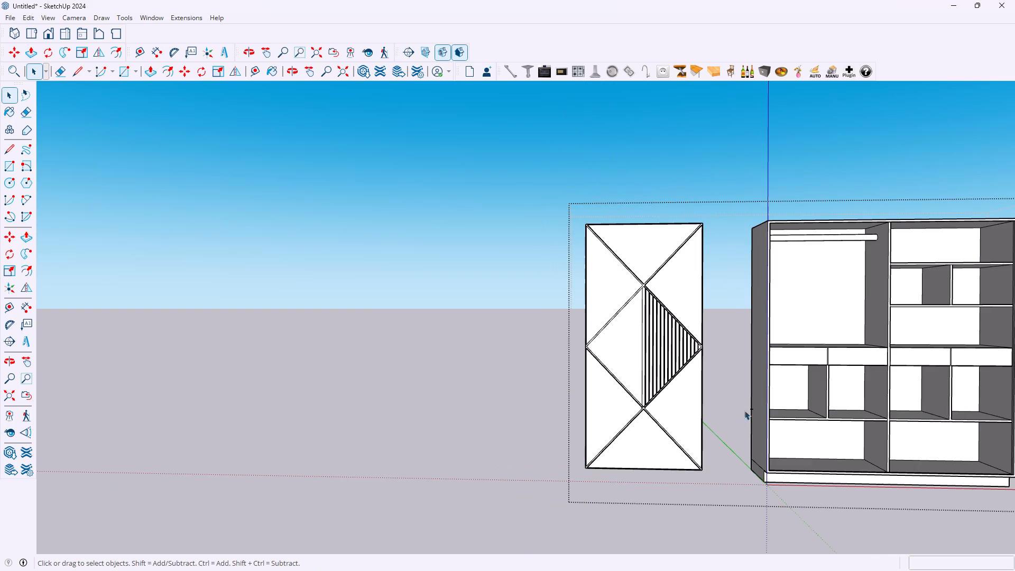
Save the model as Wardrobe Unit in folder 6 inside SKETCHUP FILES on drive D.
{"action": "key", "text": "ctrl+s"}
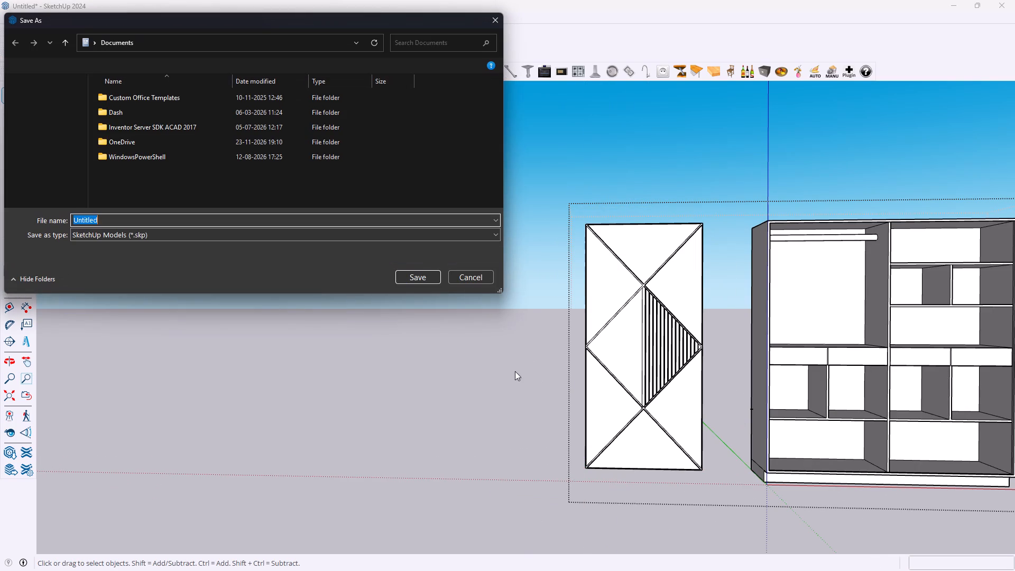
{"action": "scroll", "coordinate": [58, 180], "scroll_direction": "down", "scroll_amount": 4}
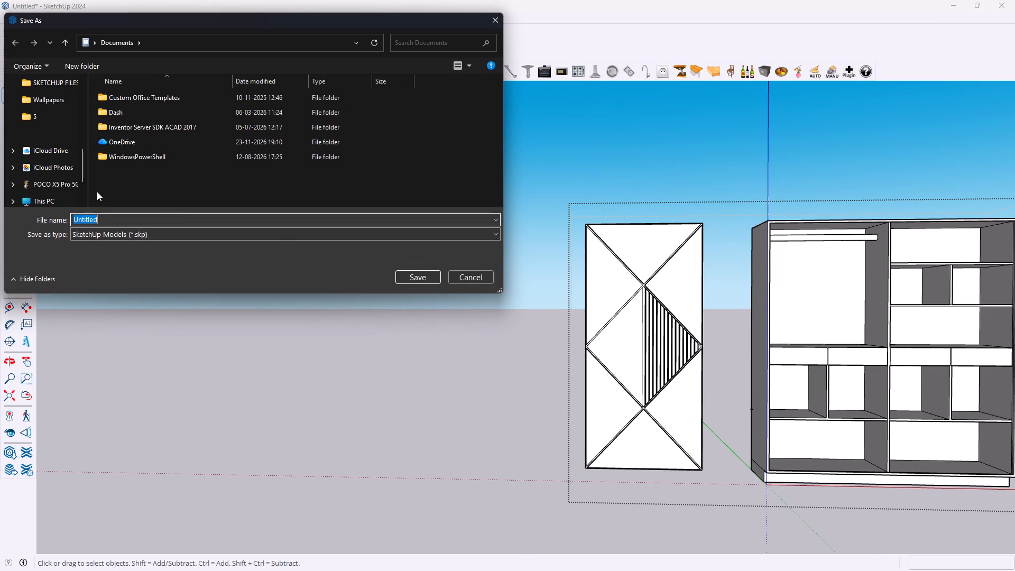
{"action": "left_click", "coordinate": [35, 112]}
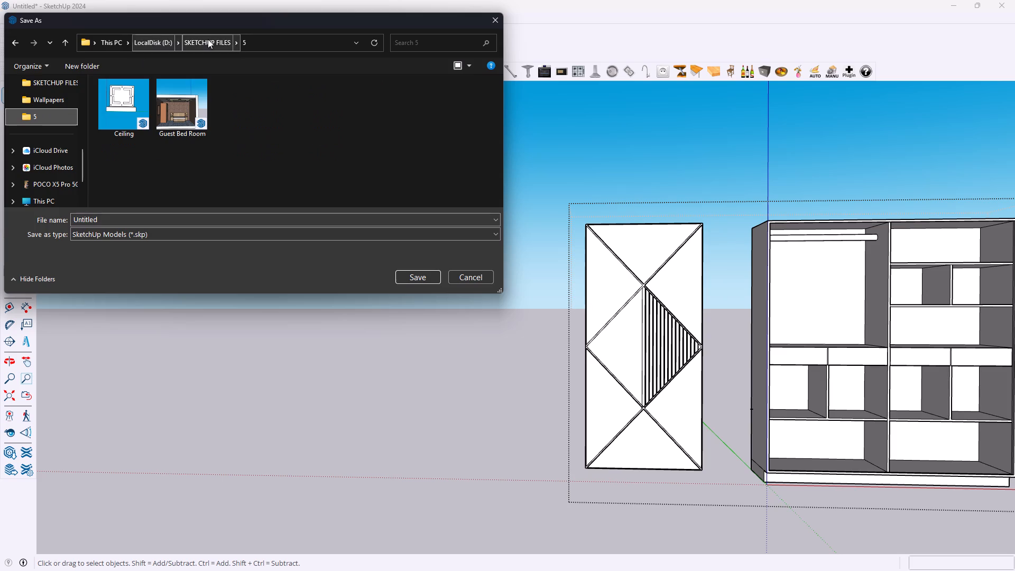
{"action": "left_click", "coordinate": [208, 39]}
{"action": "double_click", "coordinate": [210, 167]}
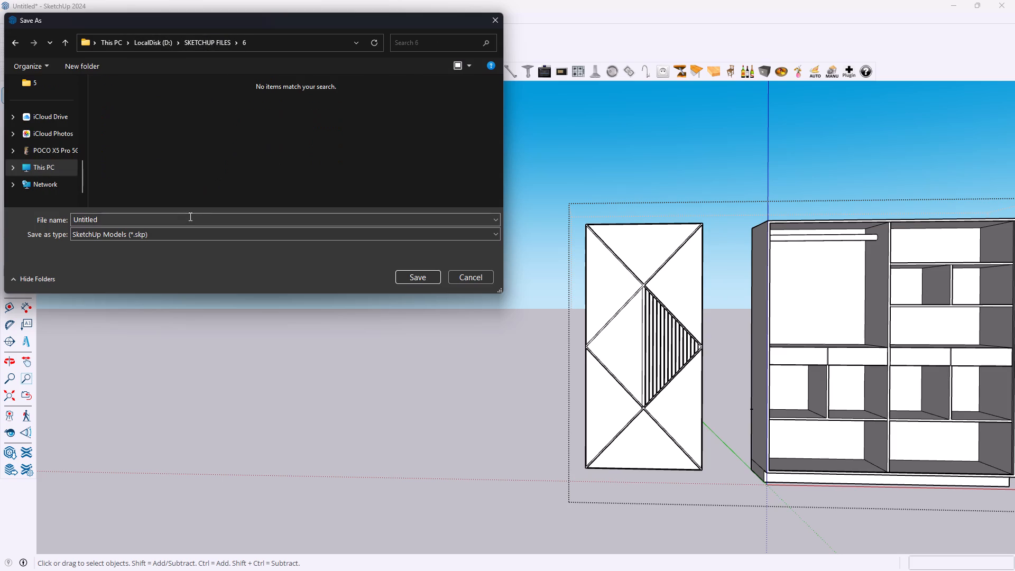
{"action": "left_click", "coordinate": [188, 217]}
{"action": "type", "text": "War"}
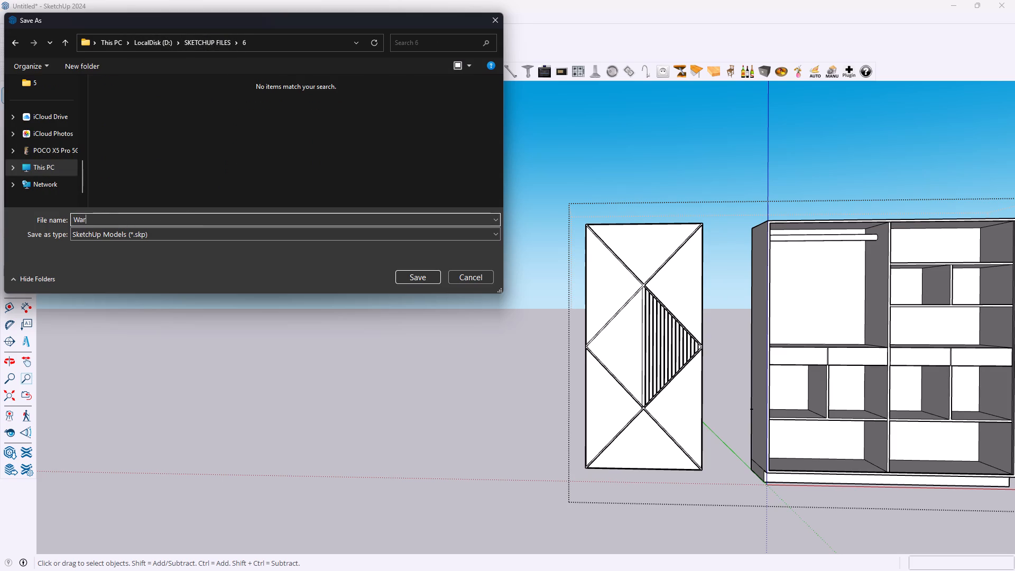
{"action": "type", "text": "drobe"}
{"action": "key", "text": "space"}
{"action": "type", "text": "Unit"}
{"action": "key", "text": "Return"}
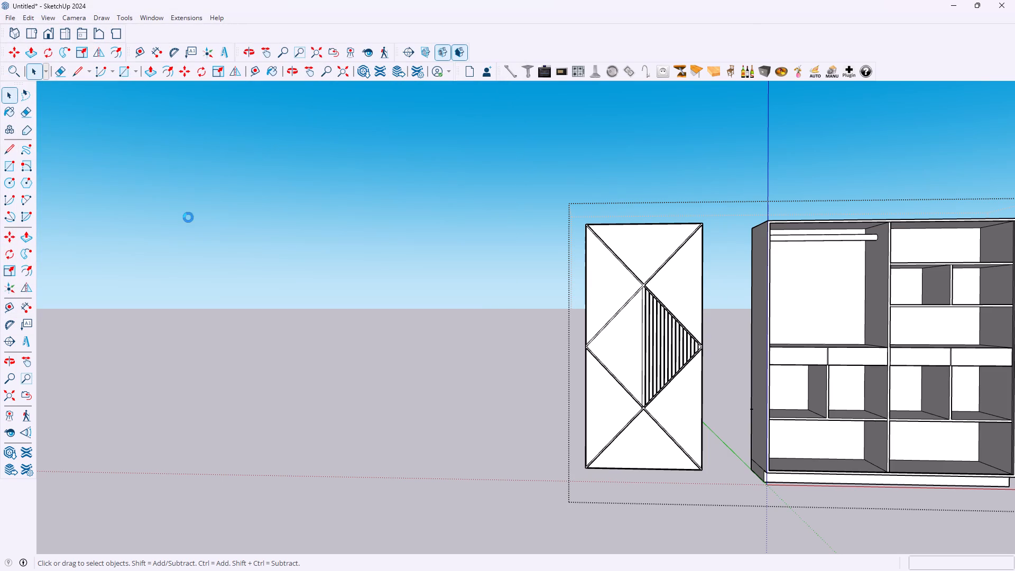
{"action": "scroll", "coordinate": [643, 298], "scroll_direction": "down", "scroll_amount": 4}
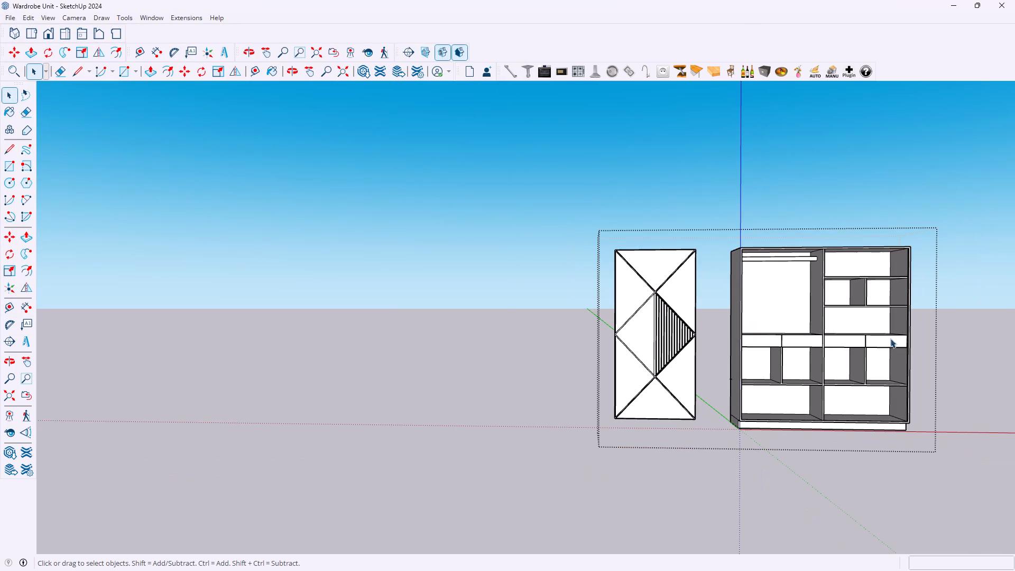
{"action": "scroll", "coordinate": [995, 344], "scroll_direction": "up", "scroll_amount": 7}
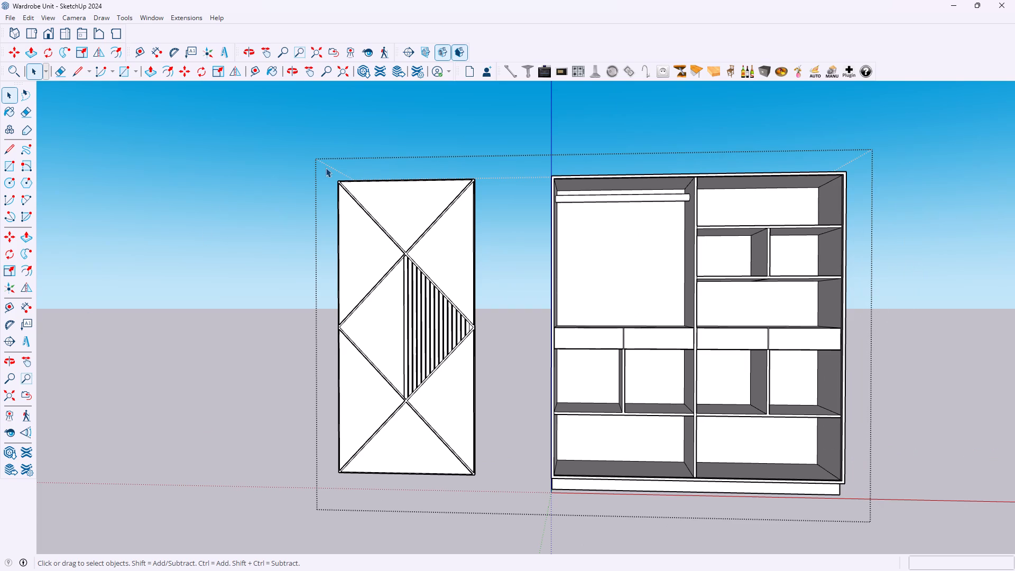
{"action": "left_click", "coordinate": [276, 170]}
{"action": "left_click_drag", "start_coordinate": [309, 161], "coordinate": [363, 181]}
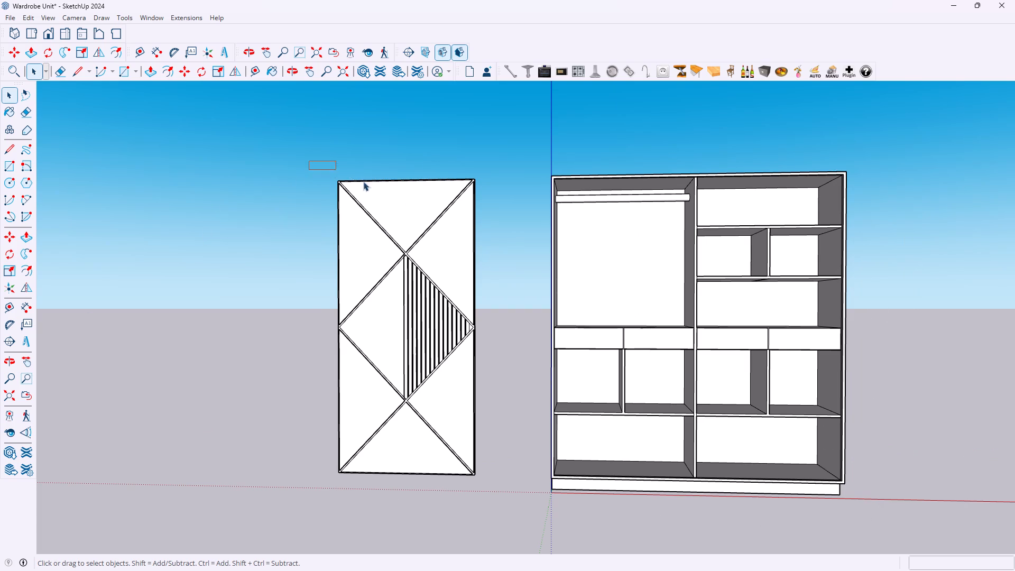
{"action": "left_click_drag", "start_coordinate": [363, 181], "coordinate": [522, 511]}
Reopen the outer group and move the door panel along the red axis, farther away from the wardrobe.
{"action": "left_click", "coordinate": [374, 214]}
{"action": "left_click", "coordinate": [375, 214]}
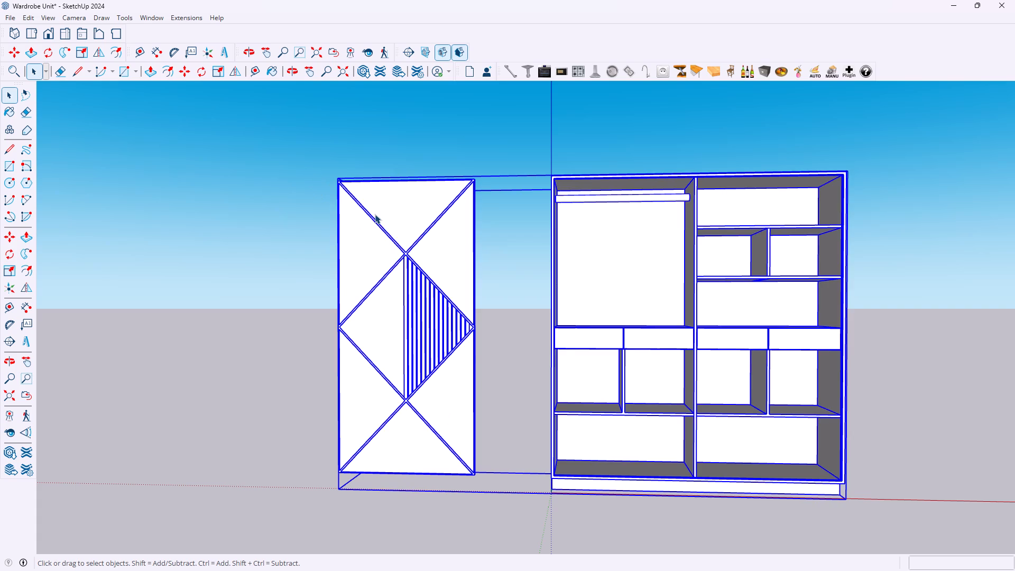
{"action": "double_click", "coordinate": [375, 214]}
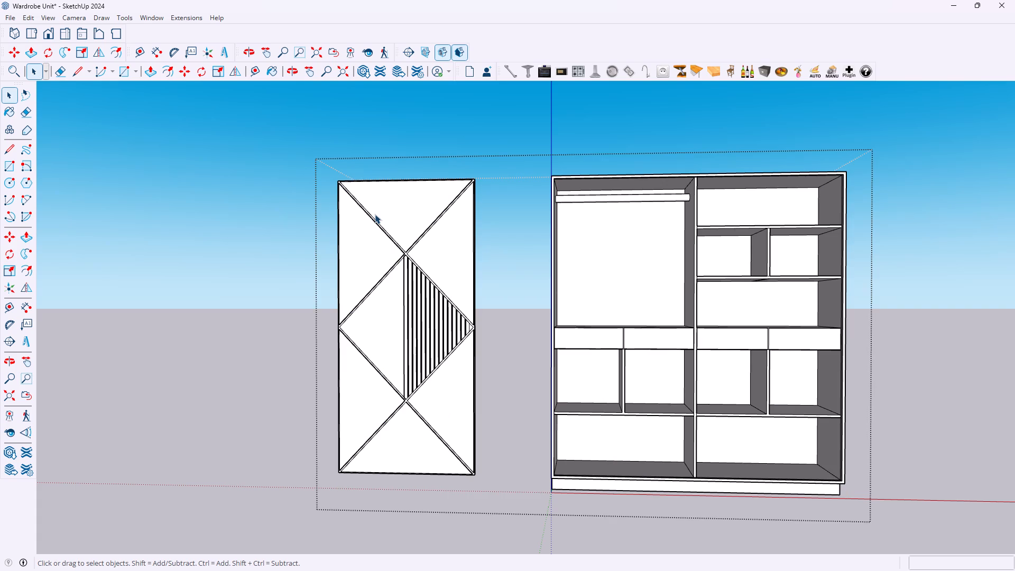
{"action": "scroll", "coordinate": [482, 448], "scroll_direction": "up", "scroll_amount": 8}
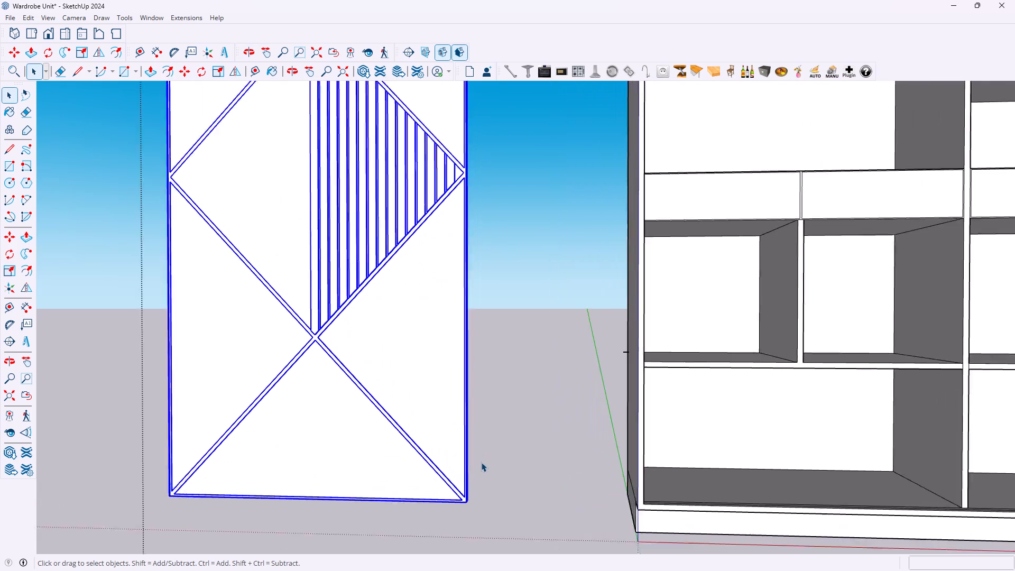
{"action": "scroll", "coordinate": [481, 462], "scroll_direction": "up", "scroll_amount": 8}
{"action": "scroll", "coordinate": [465, 451], "scroll_direction": "down", "scroll_amount": 10}
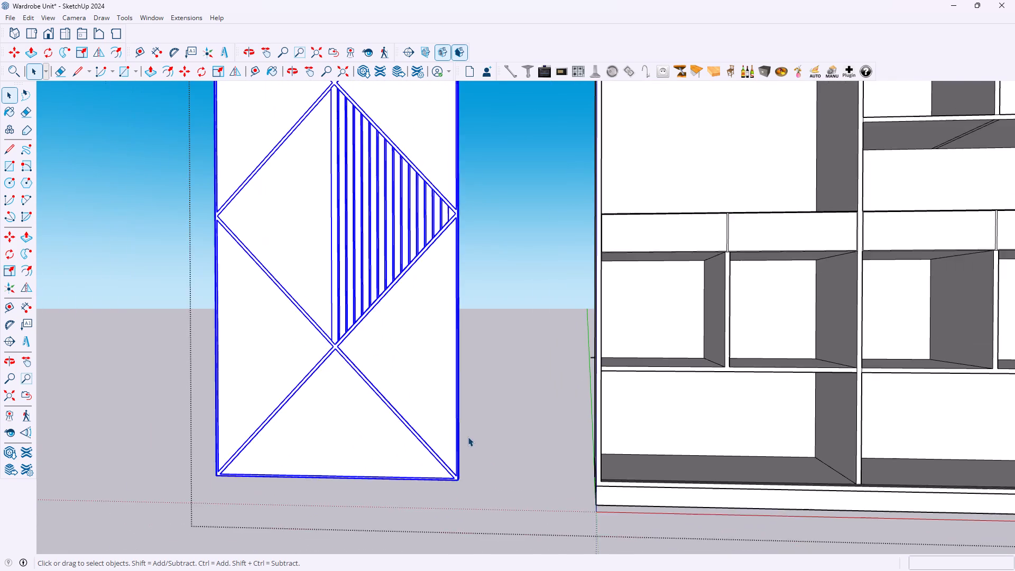
{"action": "scroll", "coordinate": [468, 437], "scroll_direction": "down", "scroll_amount": 9}
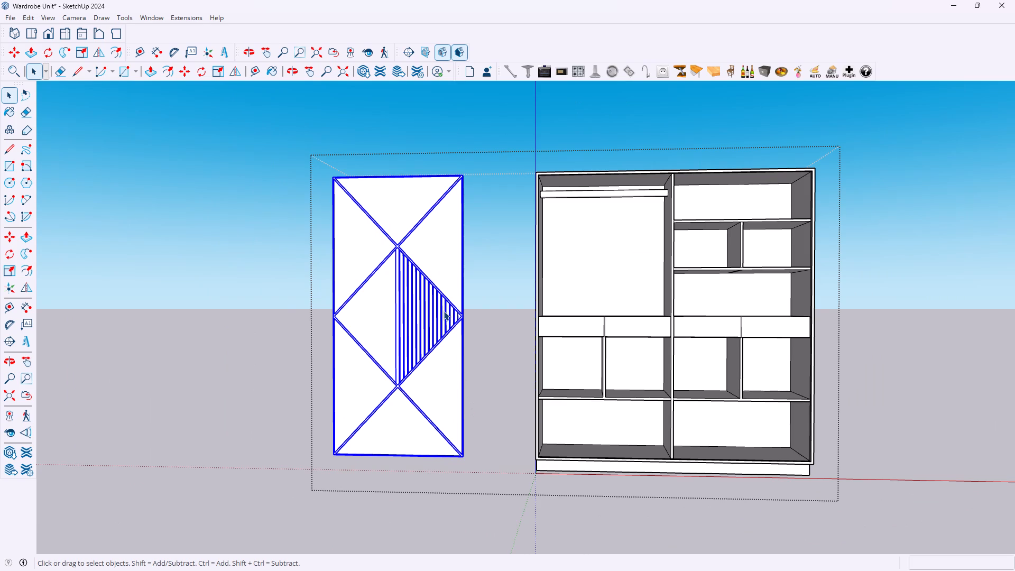
{"action": "key", "text": "m"}
{"action": "scroll", "coordinate": [350, 462], "scroll_direction": "up", "scroll_amount": 5}
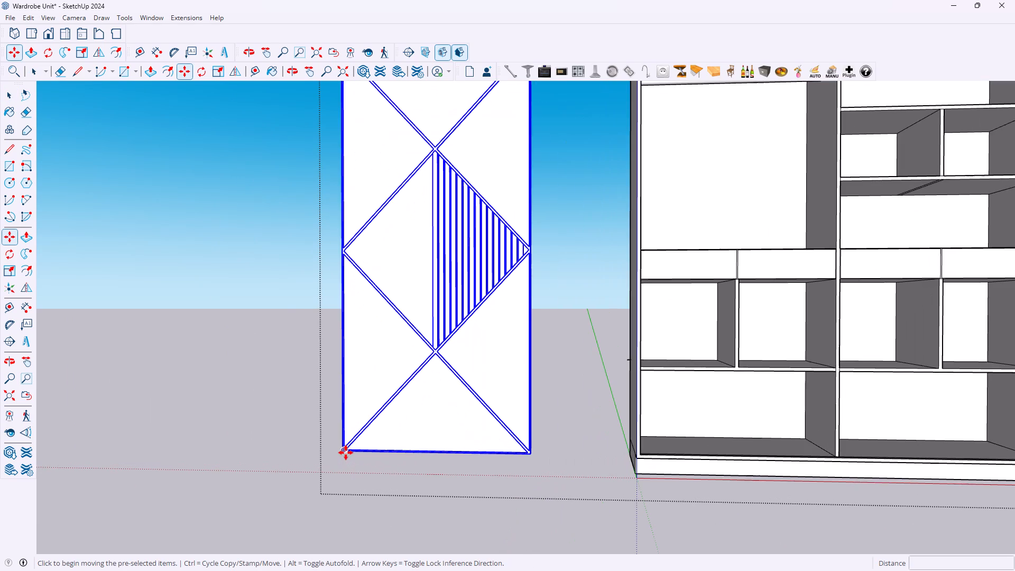
{"action": "left_click", "coordinate": [345, 452]}
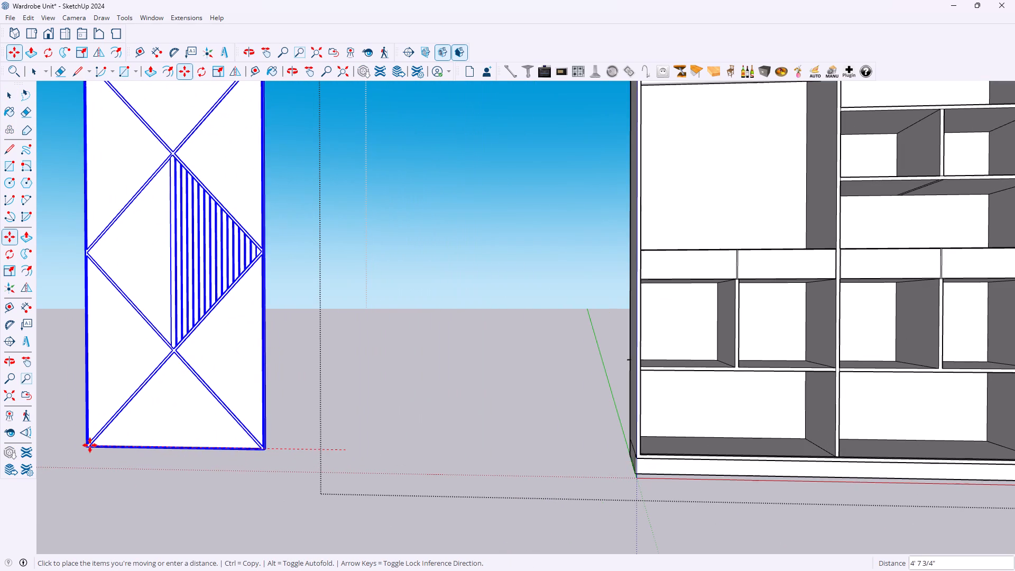
{"action": "left_click", "coordinate": [40, 444]}
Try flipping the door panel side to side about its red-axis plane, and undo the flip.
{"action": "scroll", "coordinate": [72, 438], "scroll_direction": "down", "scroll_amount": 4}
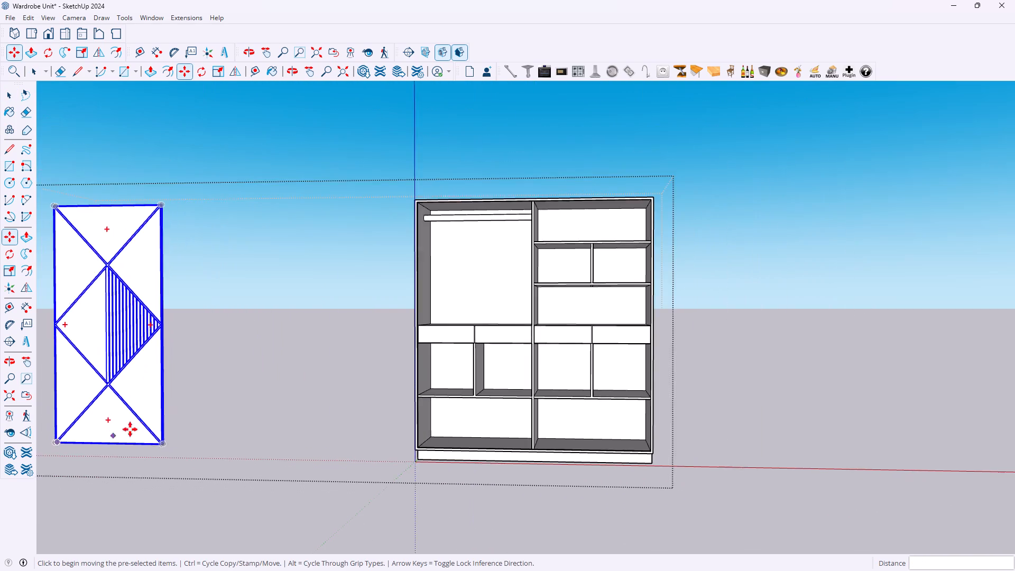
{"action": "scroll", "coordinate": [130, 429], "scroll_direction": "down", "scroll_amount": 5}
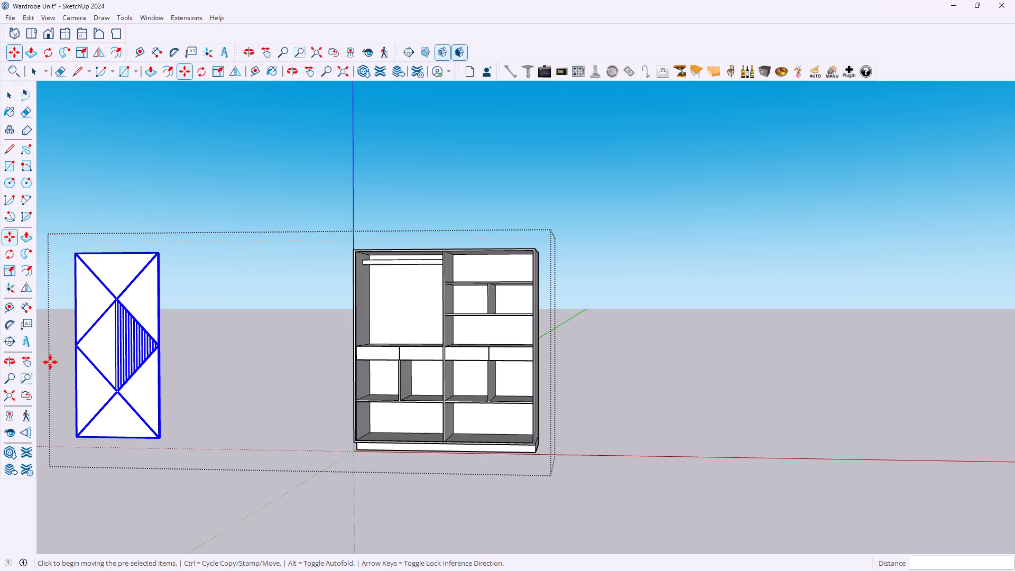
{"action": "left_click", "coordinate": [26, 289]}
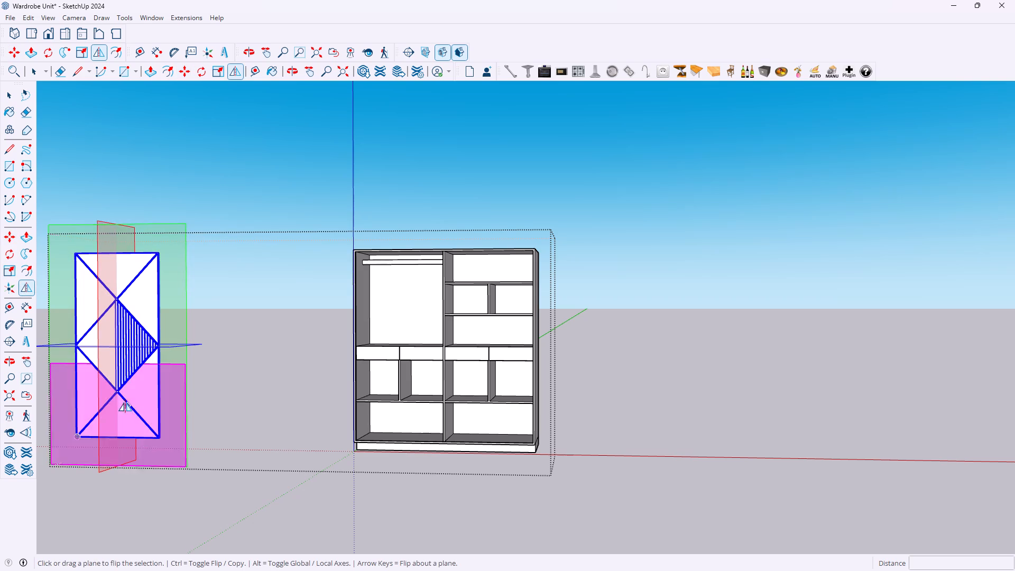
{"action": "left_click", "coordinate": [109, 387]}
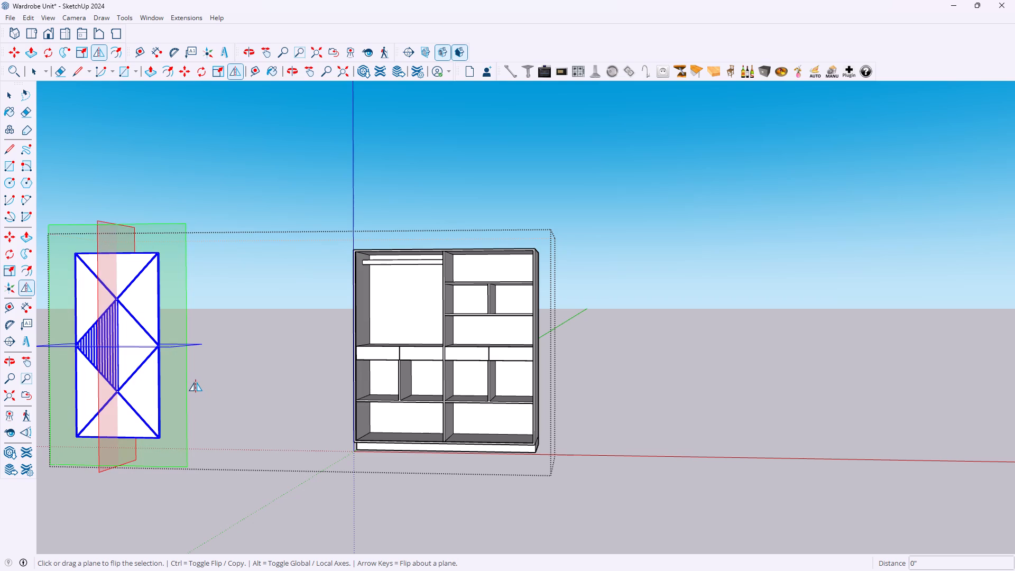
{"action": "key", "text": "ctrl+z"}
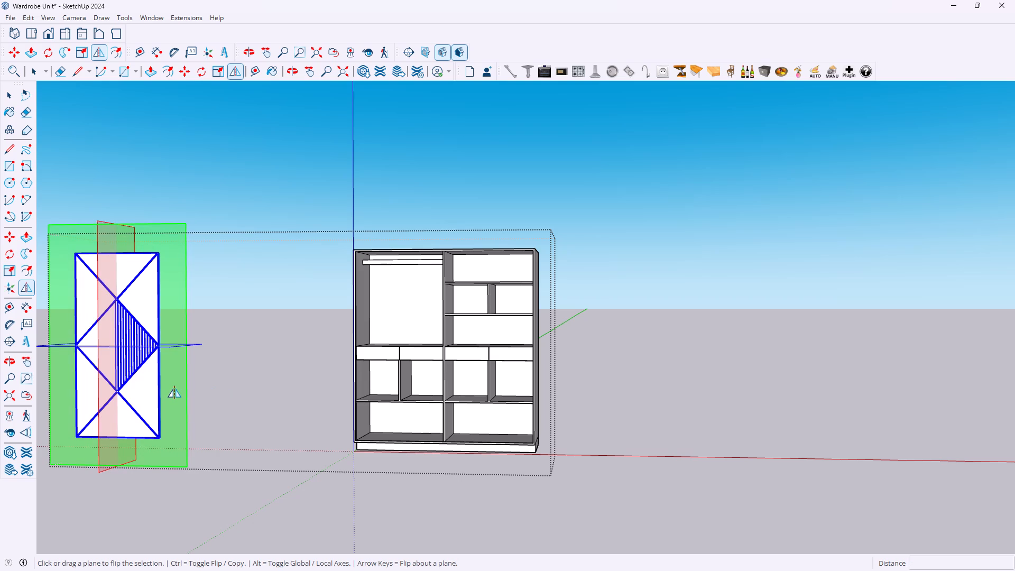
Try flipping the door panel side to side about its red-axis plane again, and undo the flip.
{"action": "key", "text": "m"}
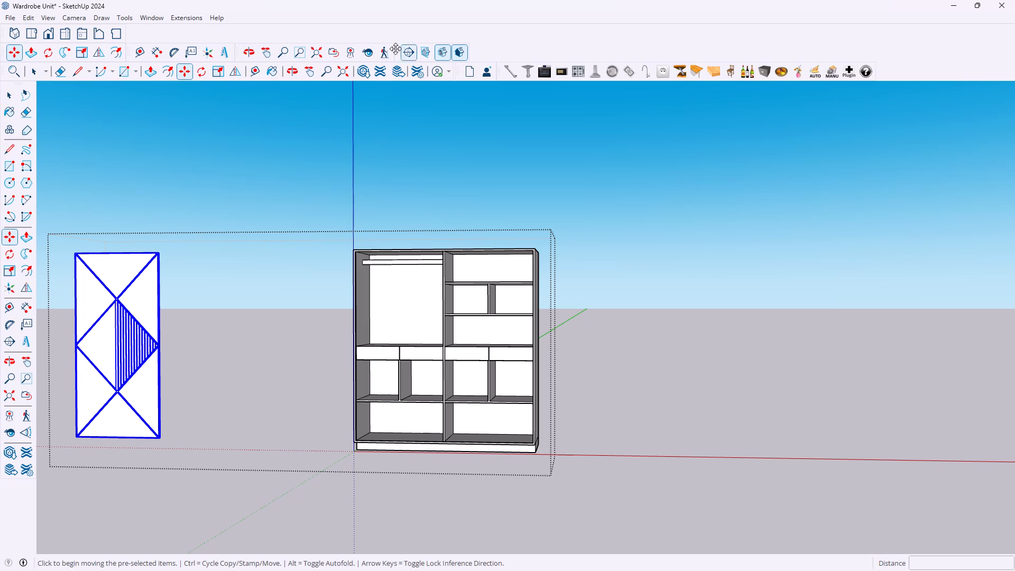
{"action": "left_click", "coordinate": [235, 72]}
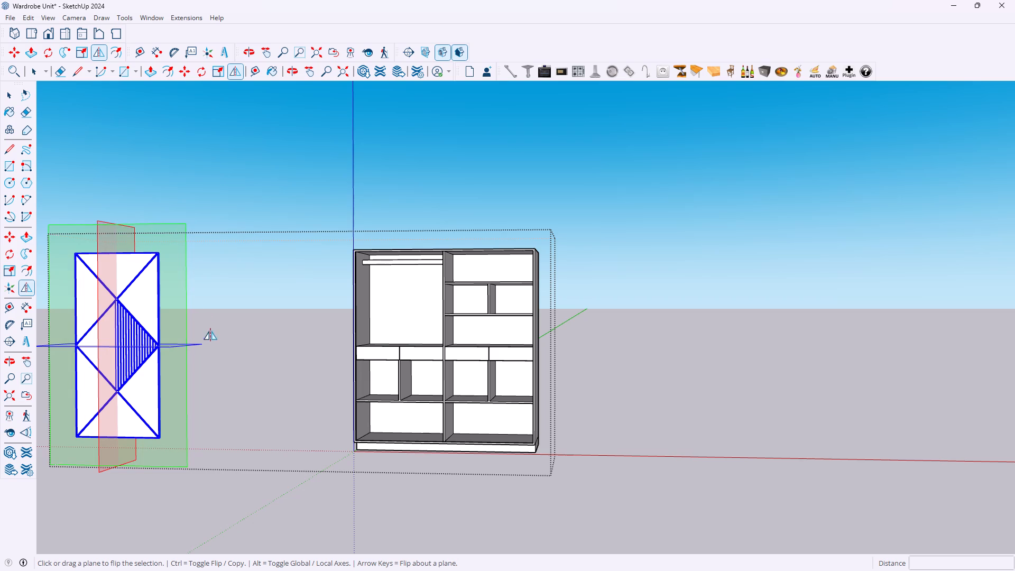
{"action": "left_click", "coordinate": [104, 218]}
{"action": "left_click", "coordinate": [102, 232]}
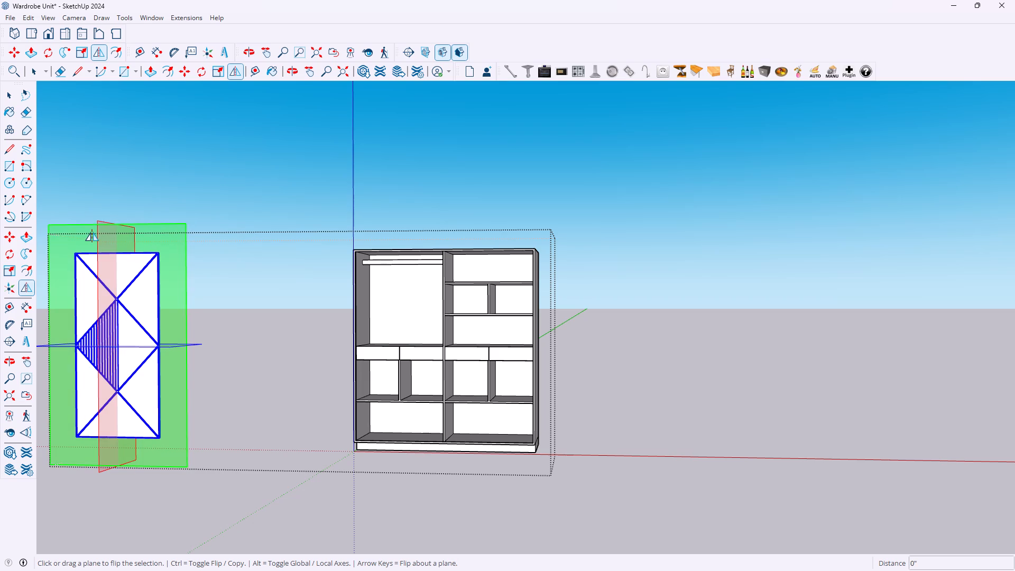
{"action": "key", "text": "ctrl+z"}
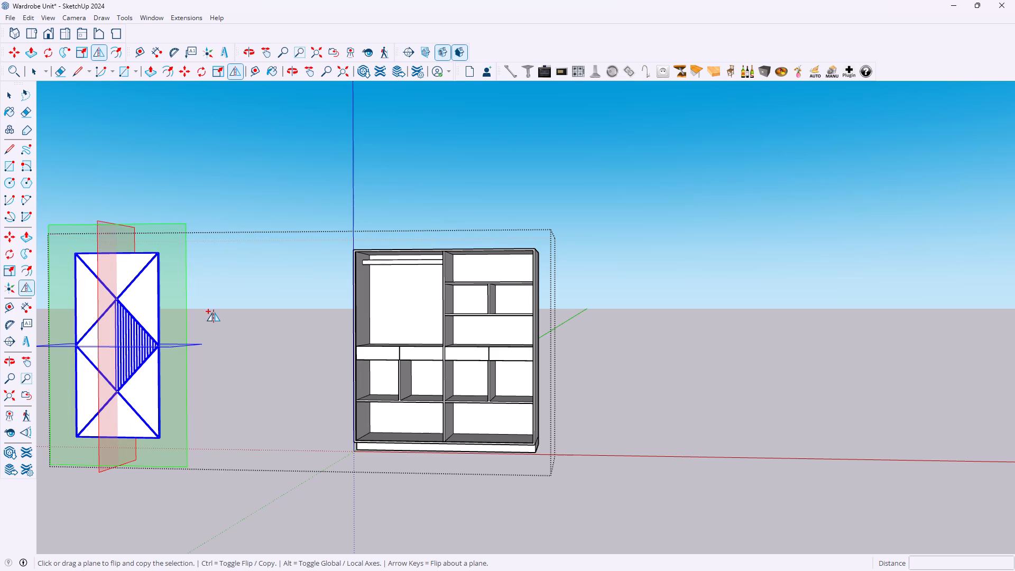
Copy the door panel along the red axis toward the wardrobe, leaving a gap between the original and the copy.
{"action": "key", "text": "space"}
{"action": "scroll", "coordinate": [66, 244], "scroll_direction": "down", "scroll_amount": 3}
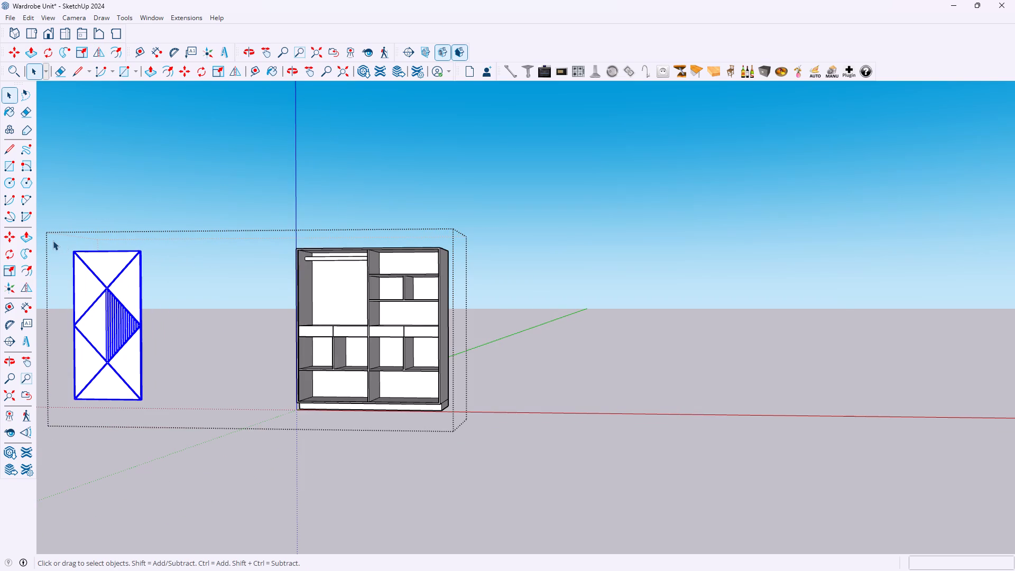
{"action": "left_click_drag", "start_coordinate": [47, 221], "coordinate": [185, 427]}
{"action": "key", "text": "m"}
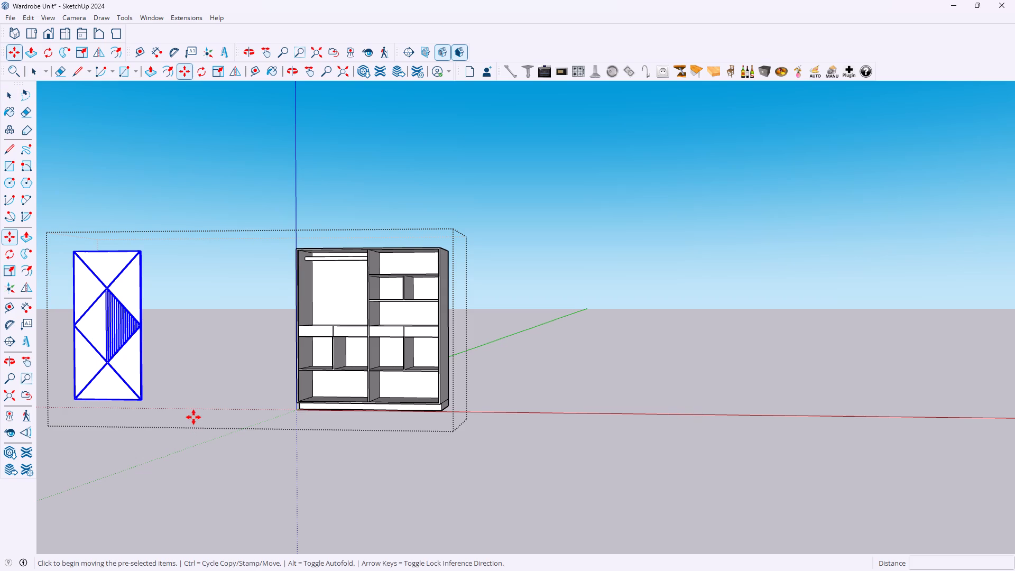
{"action": "scroll", "coordinate": [137, 406], "scroll_direction": "up", "scroll_amount": 6}
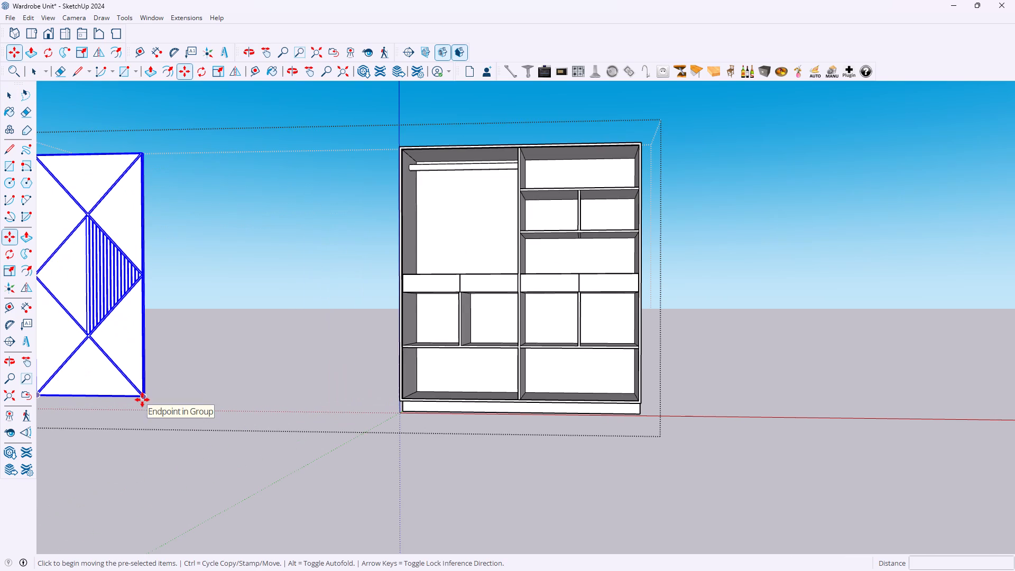
{"action": "scroll", "coordinate": [143, 400], "scroll_direction": "up", "scroll_amount": 20}
{"action": "scroll", "coordinate": [143, 400], "scroll_direction": "up", "scroll_amount": 1}
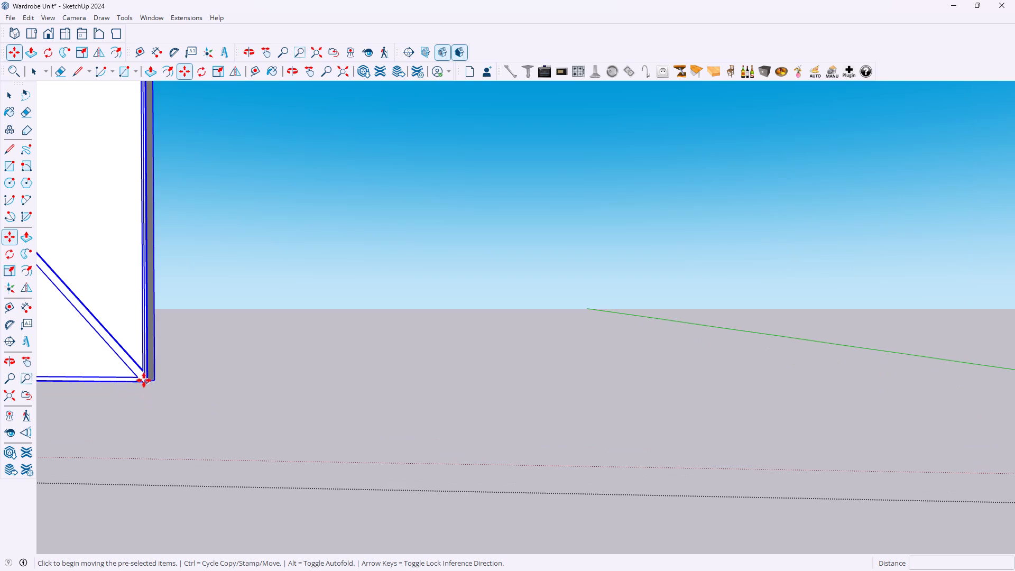
{"action": "left_click", "coordinate": [147, 383]}
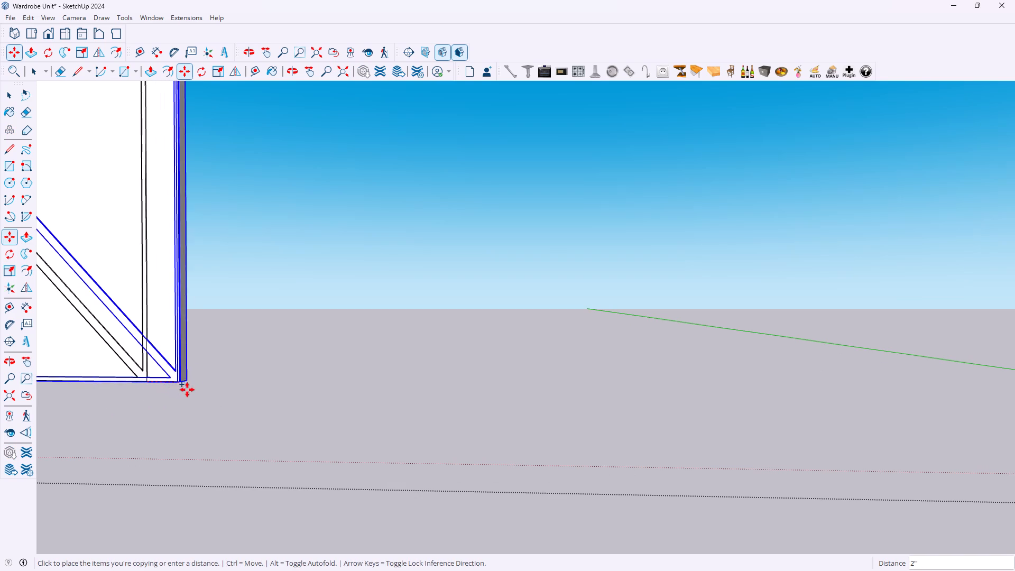
{"action": "scroll", "coordinate": [344, 399], "scroll_direction": "down", "scroll_amount": 7}
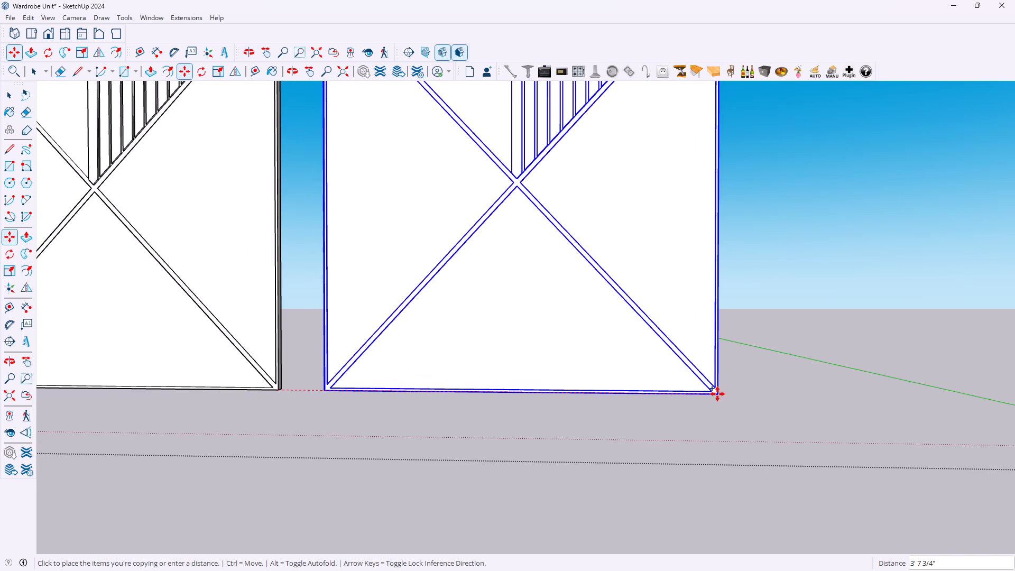
{"action": "left_click", "coordinate": [737, 394]}
{"action": "scroll", "coordinate": [737, 394], "scroll_direction": "down", "scroll_amount": 7}
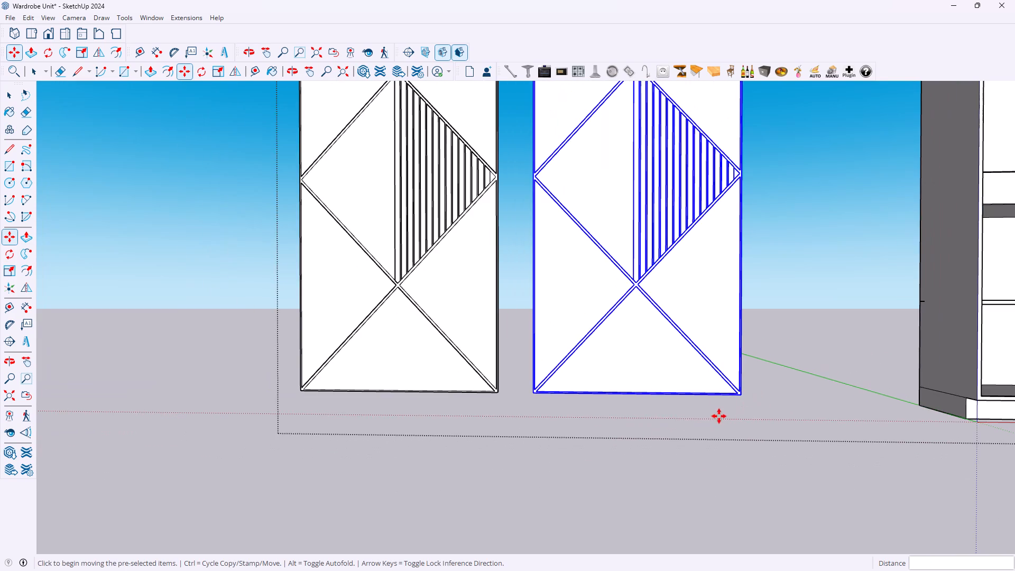
Flip the copied door panel side to side about its red-axis plane, undoing the extra front-to-back flip, and close the group.
{"action": "scroll", "coordinate": [717, 404], "scroll_direction": "down", "scroll_amount": 9}
{"action": "scroll", "coordinate": [670, 271], "scroll_direction": "up", "scroll_amount": 5}
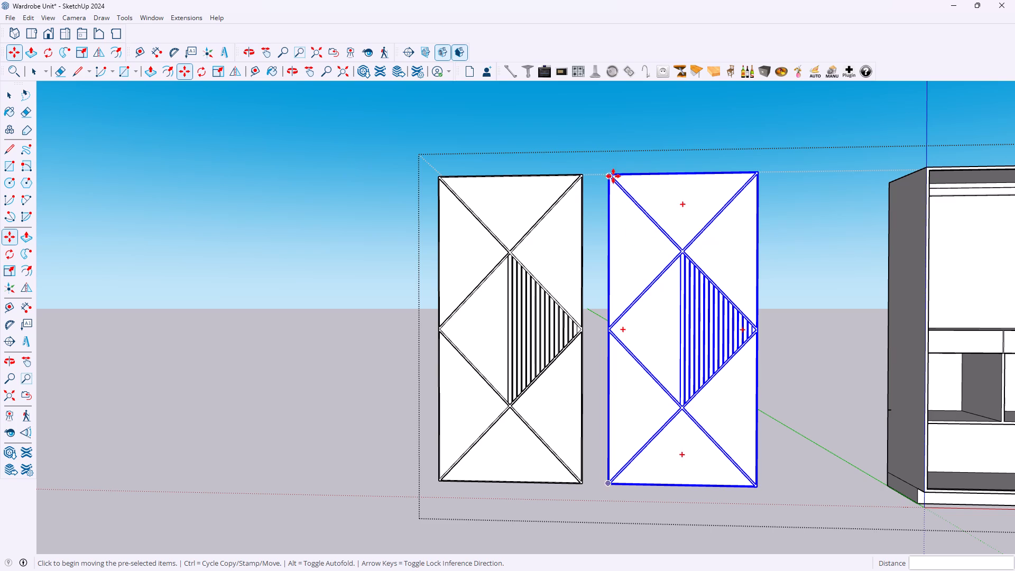
{"action": "left_click", "coordinate": [26, 291]}
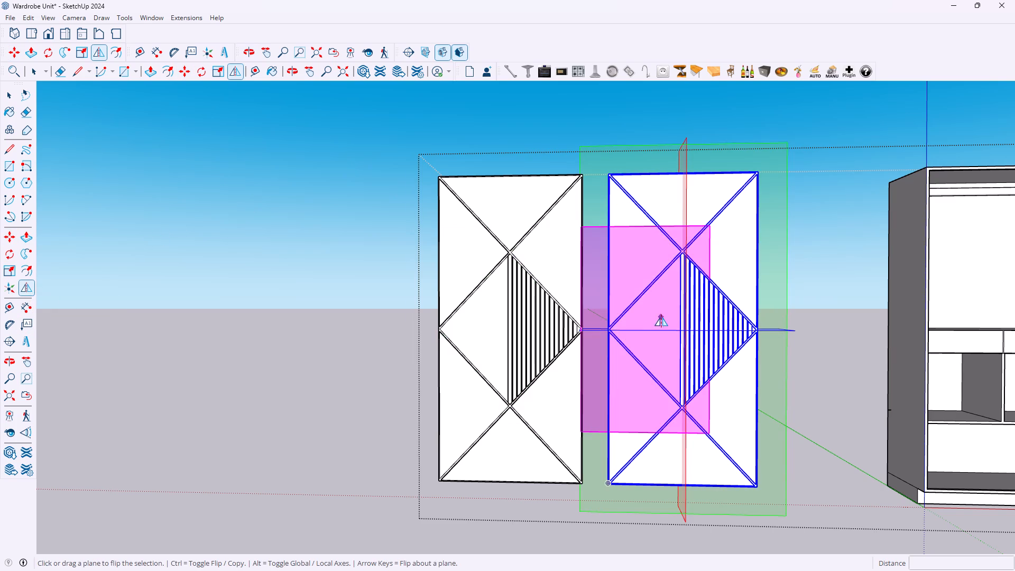
{"action": "left_click", "coordinate": [689, 343]}
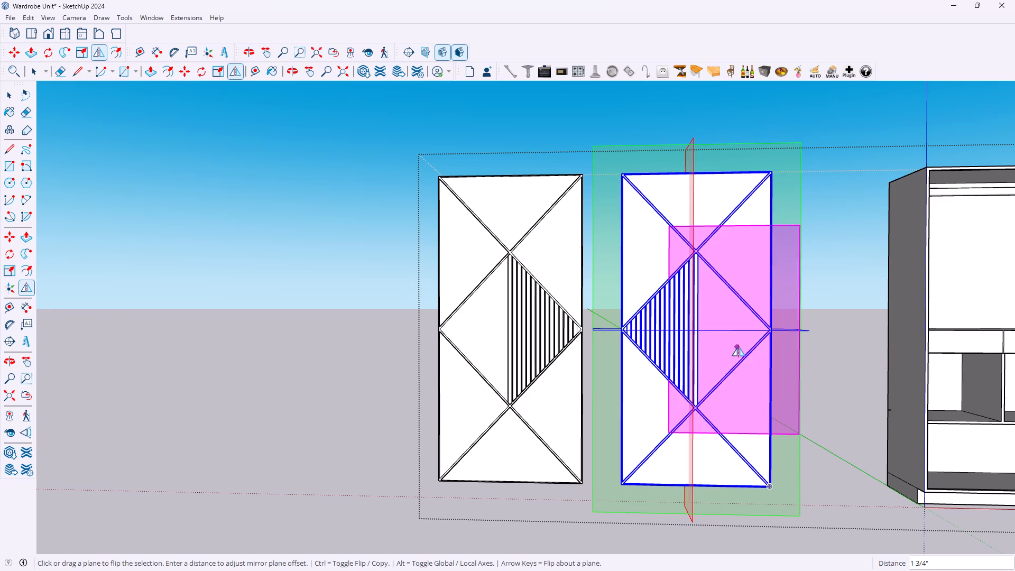
{"action": "left_click", "coordinate": [740, 347]}
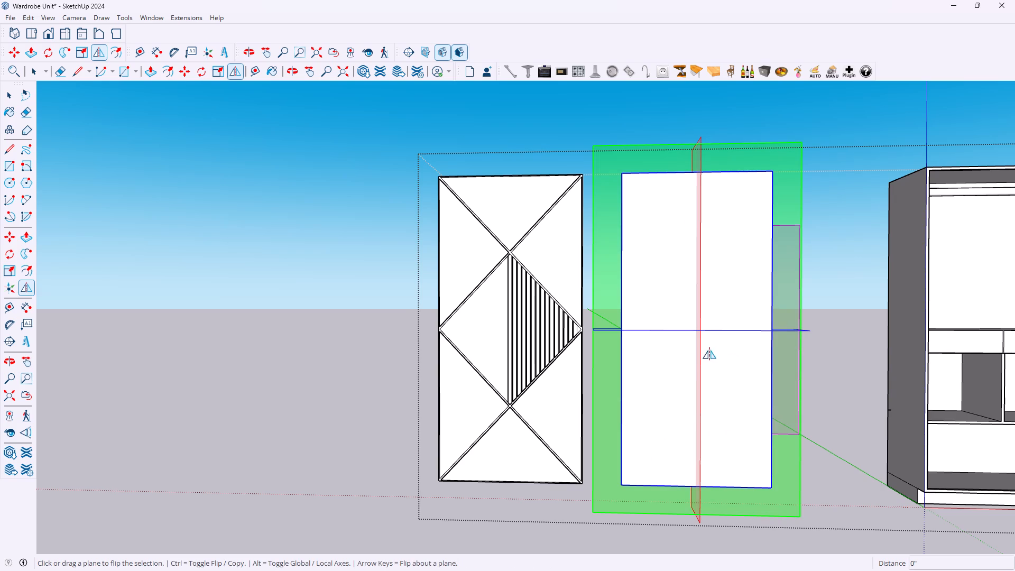
{"action": "key", "text": "ctrl+z"}
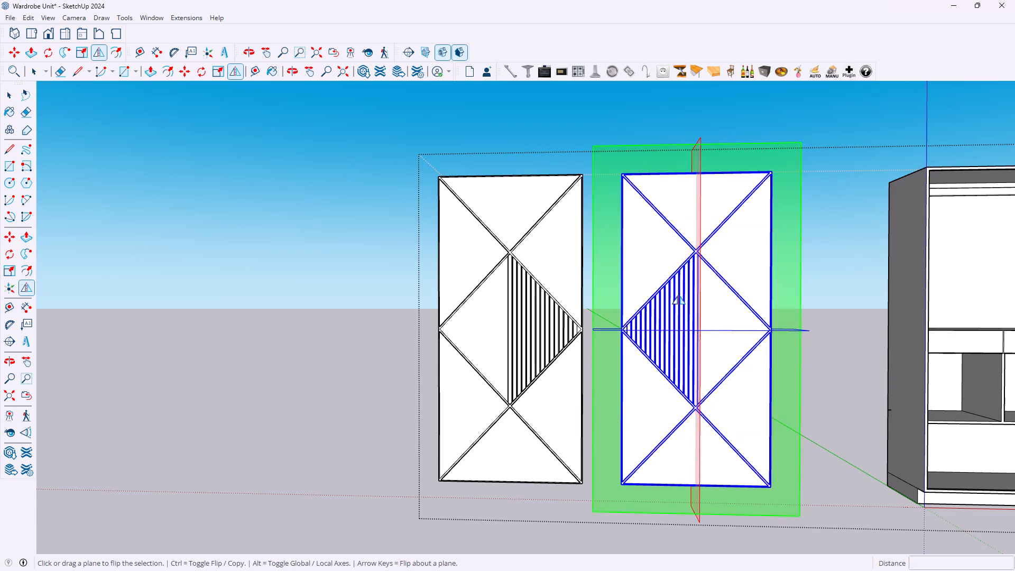
{"action": "key", "text": "space"}
{"action": "left_click", "coordinate": [549, 123]}
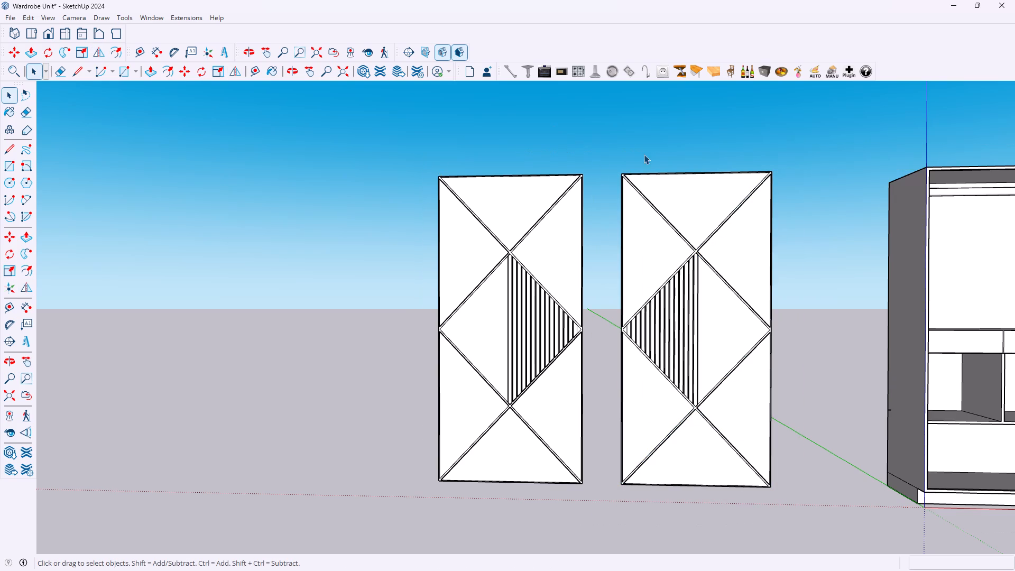
Move the unflipped door panel's full geometry inside its group onto the lower front corner of the wardrobe's hanging-rail side, and return to the outer group.
{"action": "scroll", "coordinate": [767, 336], "scroll_direction": "down", "scroll_amount": 2}
{"action": "scroll", "coordinate": [847, 379], "scroll_direction": "up", "scroll_amount": 1}
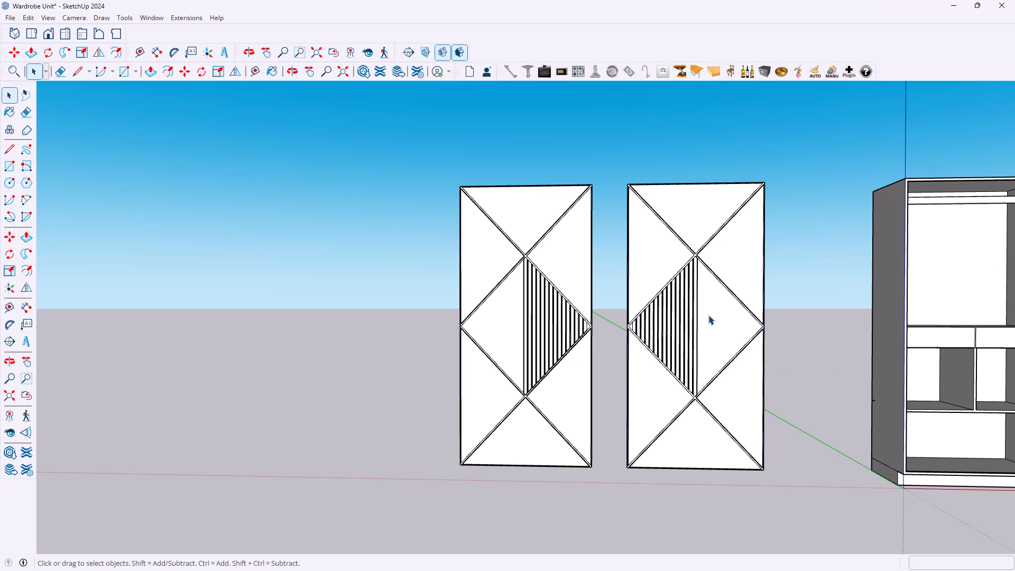
{"action": "scroll", "coordinate": [729, 319], "scroll_direction": "down", "scroll_amount": 6}
{"action": "scroll", "coordinate": [673, 381], "scroll_direction": "up", "scroll_amount": 4}
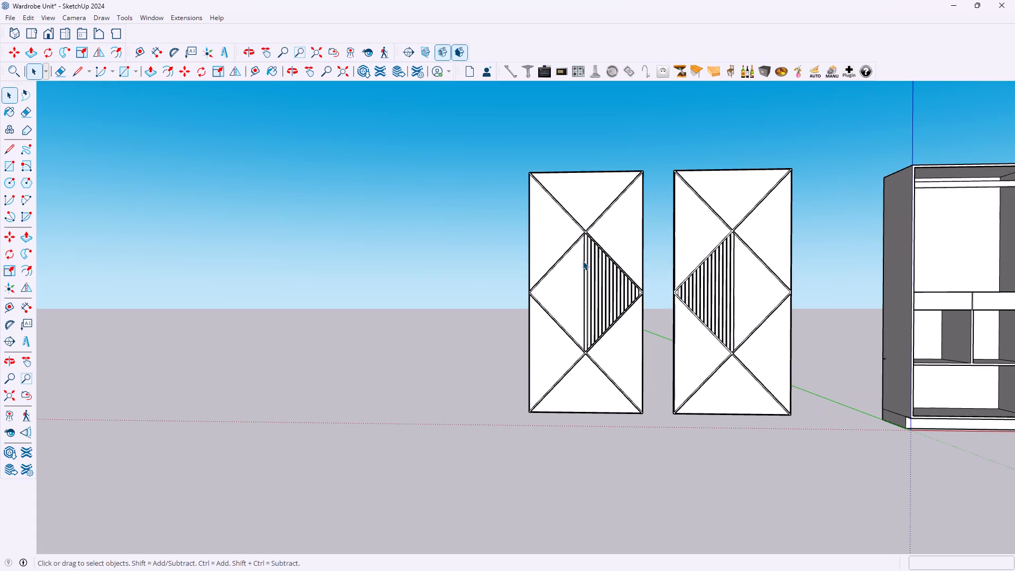
{"action": "left_click_drag", "start_coordinate": [490, 150], "coordinate": [673, 441]}
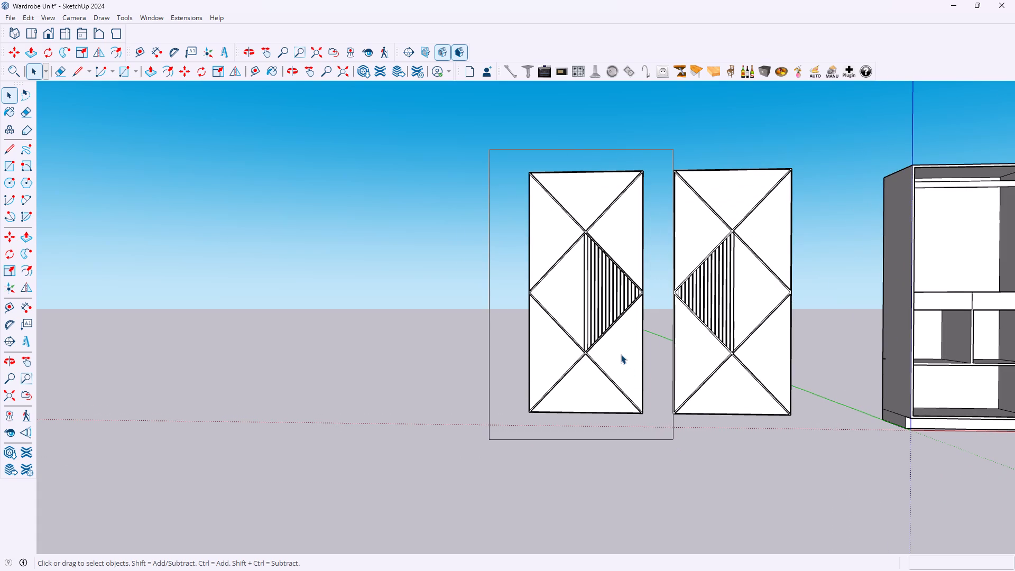
{"action": "triple_click", "coordinate": [618, 349]}
{"action": "left_click", "coordinate": [618, 349]}
{"action": "left_click", "coordinate": [618, 349]}
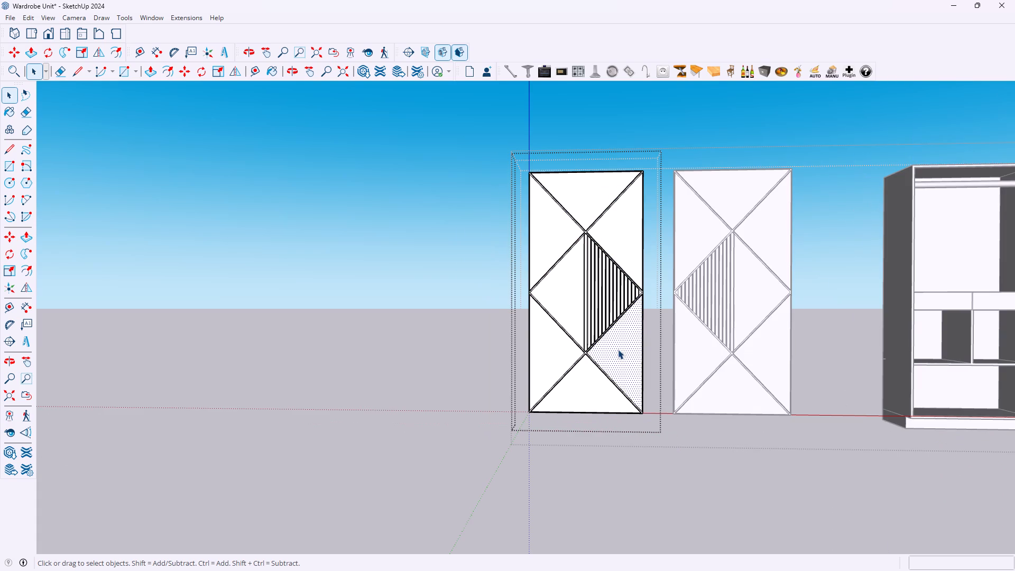
{"action": "left_click_drag", "start_coordinate": [514, 158], "coordinate": [679, 432]}
{"action": "left_click_drag", "start_coordinate": [677, 432], "coordinate": [667, 432]}
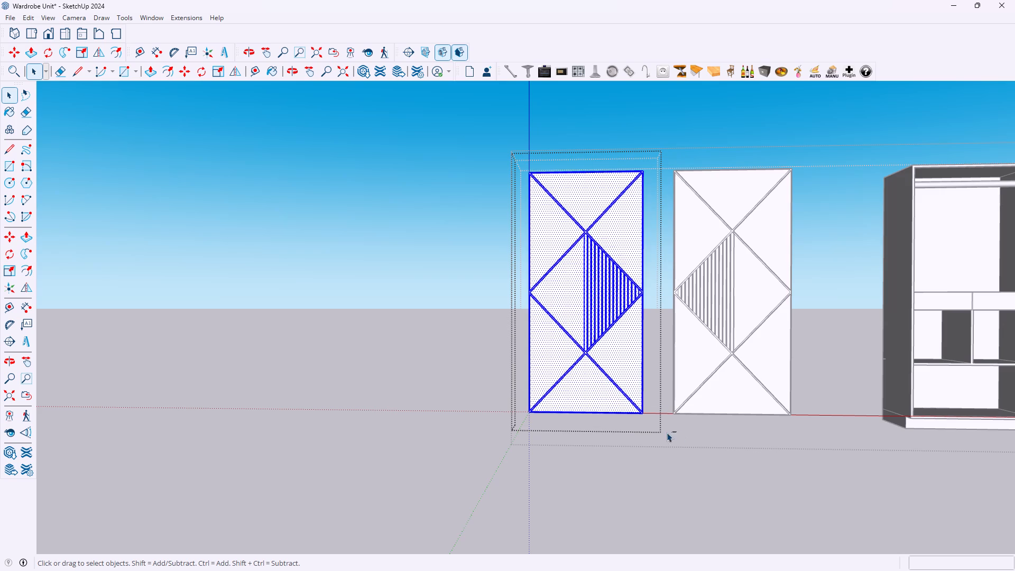
{"action": "left_click_drag", "start_coordinate": [667, 432], "coordinate": [663, 432]}
{"action": "left_click_drag", "start_coordinate": [512, 161], "coordinate": [625, 379]}
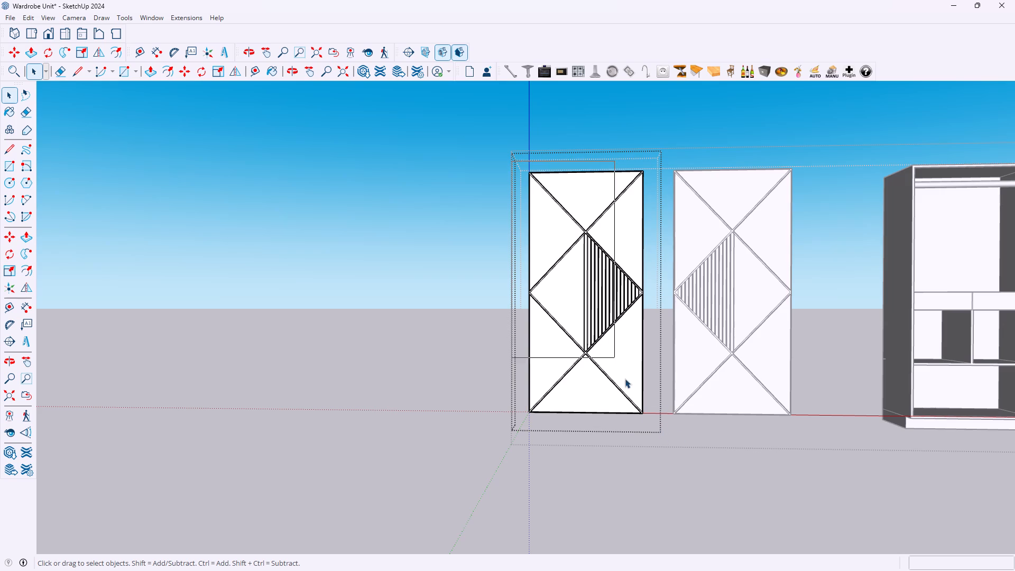
{"action": "left_click_drag", "start_coordinate": [625, 379], "coordinate": [649, 419]}
{"action": "key", "text": "m"}
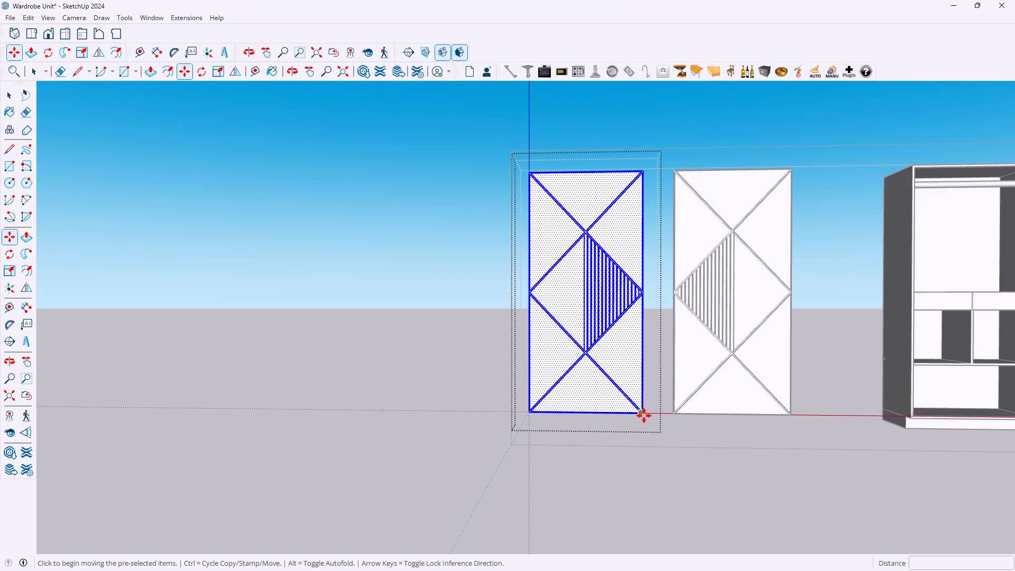
{"action": "scroll", "coordinate": [556, 412], "scroll_direction": "up", "scroll_amount": 20}
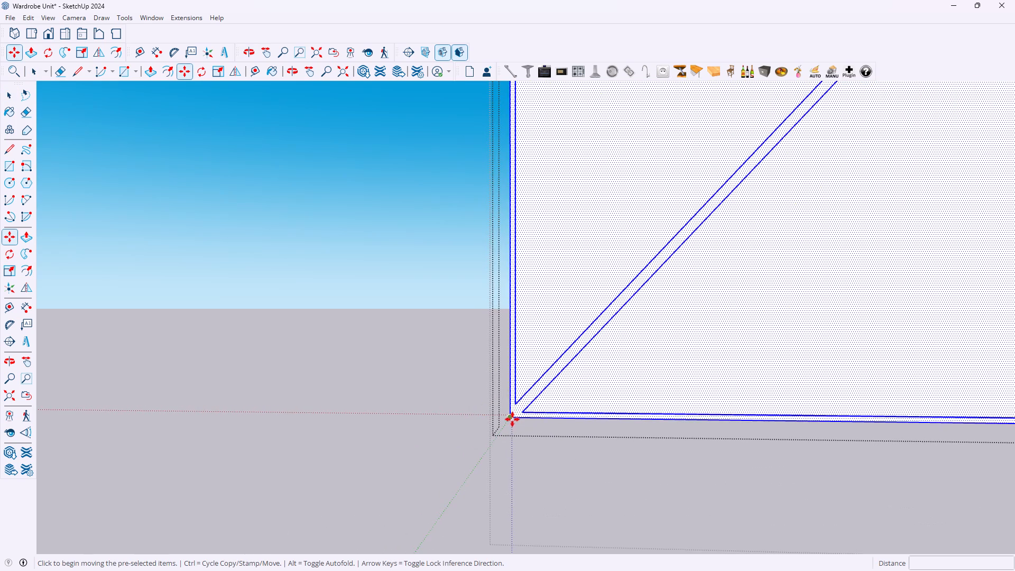
{"action": "scroll", "coordinate": [512, 420], "scroll_direction": "up", "scroll_amount": 1}
{"action": "left_click", "coordinate": [509, 417]}
{"action": "scroll", "coordinate": [657, 368], "scroll_direction": "down", "scroll_amount": 13}
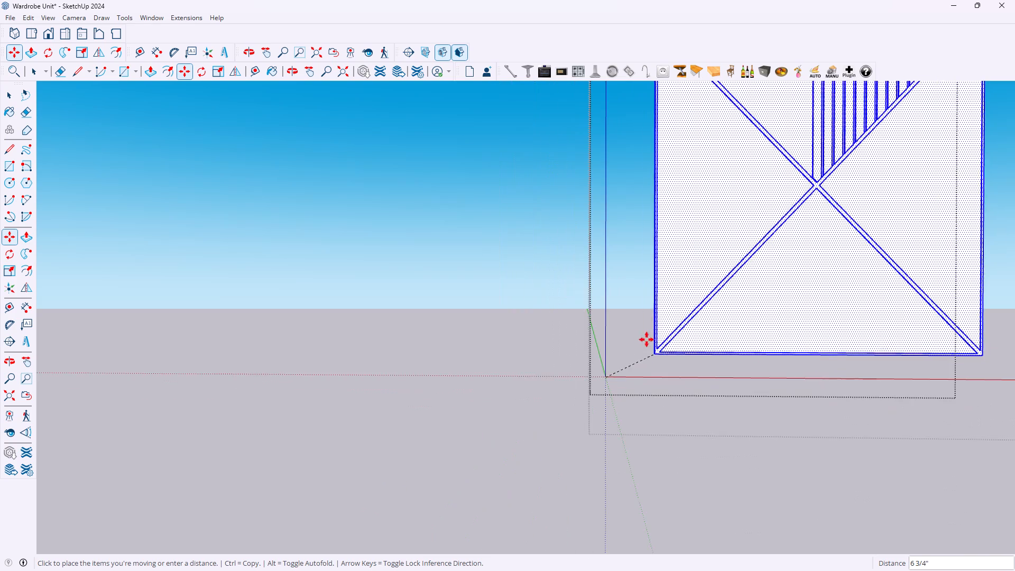
{"action": "scroll", "coordinate": [647, 339], "scroll_direction": "down", "scroll_amount": 20}
{"action": "scroll", "coordinate": [647, 339], "scroll_direction": "down", "scroll_amount": 1}
{"action": "scroll", "coordinate": [739, 329], "scroll_direction": "up", "scroll_amount": 1}
{"action": "scroll", "coordinate": [739, 329], "scroll_direction": "down", "scroll_amount": 4}
{"action": "scroll", "coordinate": [953, 359], "scroll_direction": "up", "scroll_amount": 9}
{"action": "middle_click_drag", "start_coordinate": [872, 315], "coordinate": [835, 308]}
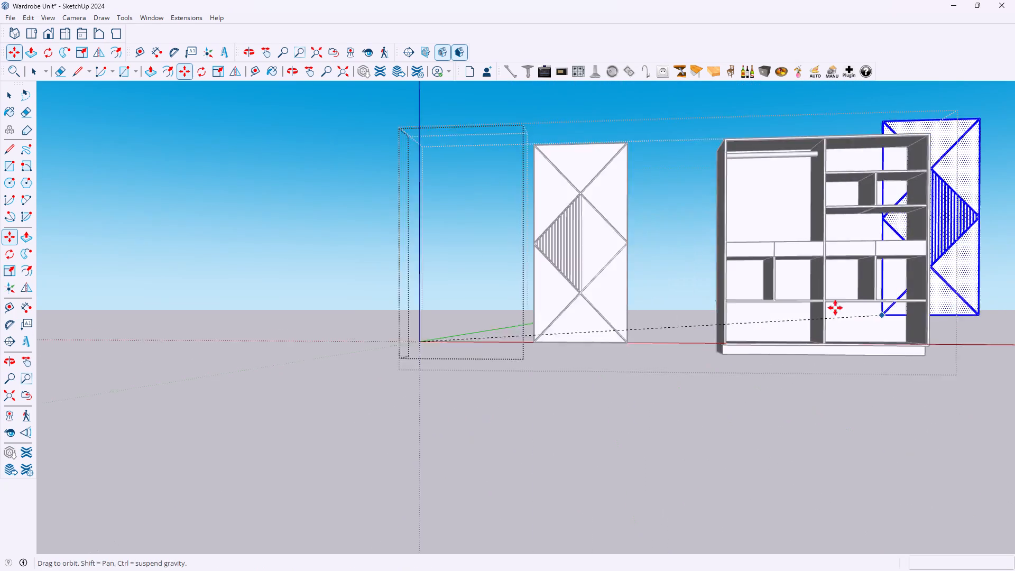
{"action": "middle_click_drag", "start_coordinate": [835, 308], "coordinate": [848, 311]}
{"action": "scroll", "coordinate": [835, 308], "scroll_direction": "up", "scroll_amount": 11}
{"action": "middle_click_drag", "start_coordinate": [752, 355], "coordinate": [553, 409]}
{"action": "scroll", "coordinate": [546, 408], "scroll_direction": "up", "scroll_amount": 1}
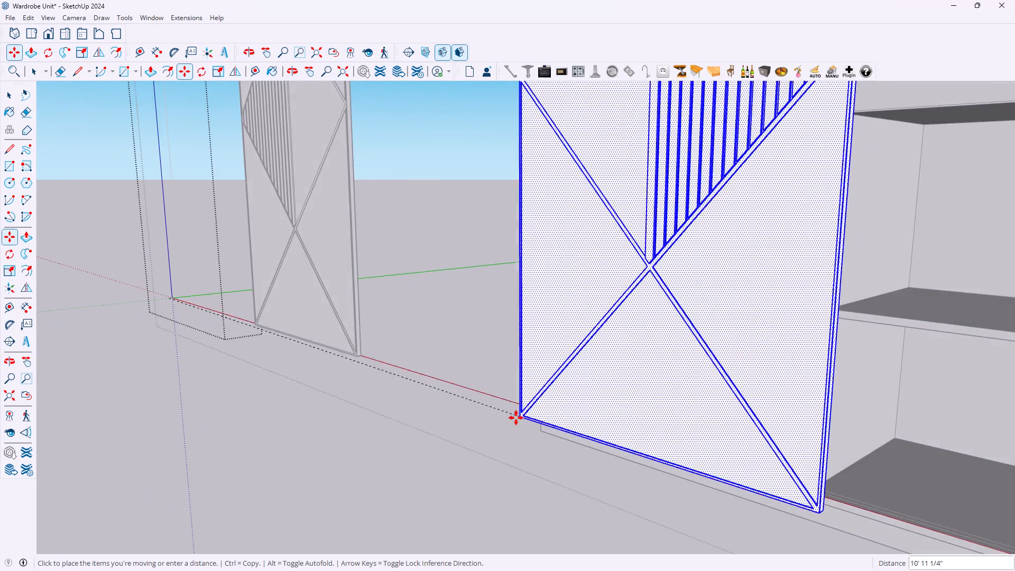
{"action": "scroll", "coordinate": [516, 418], "scroll_direction": "up", "scroll_amount": 15}
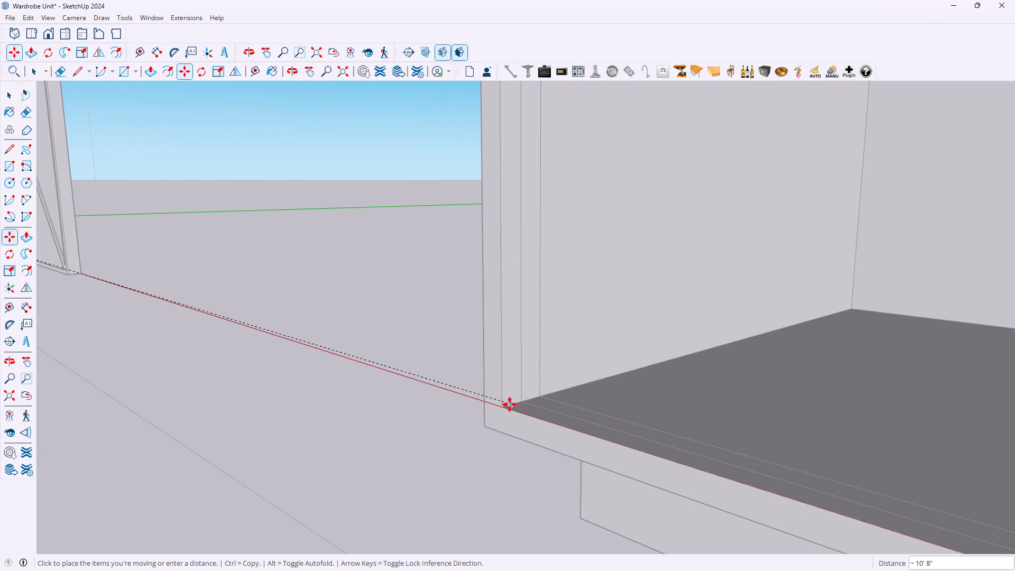
{"action": "left_click", "coordinate": [504, 406]}
{"action": "scroll", "coordinate": [573, 379], "scroll_direction": "down", "scroll_amount": 11}
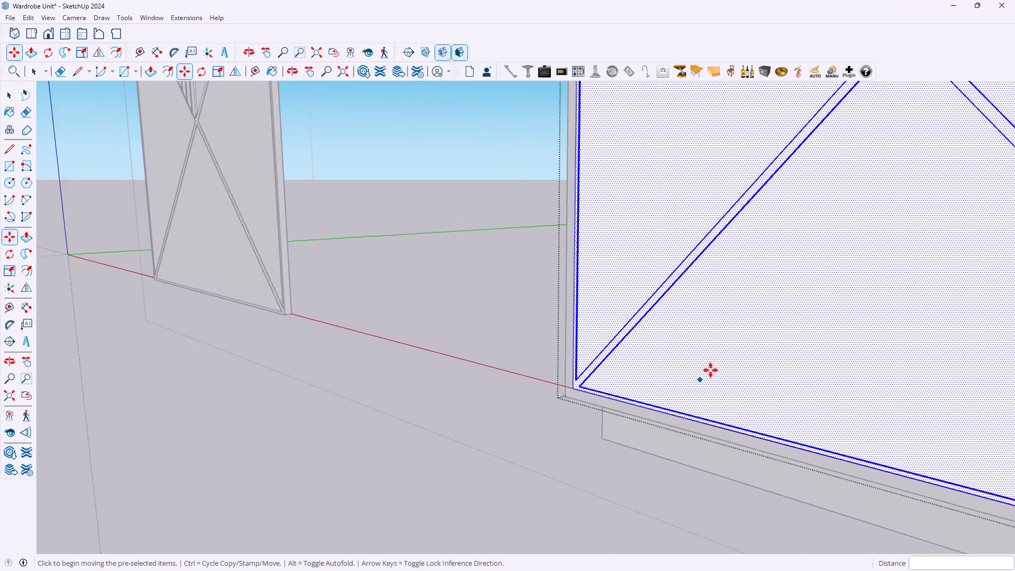
{"action": "scroll", "coordinate": [712, 370], "scroll_direction": "down", "scroll_amount": 18}
{"action": "scroll", "coordinate": [722, 347], "scroll_direction": "down", "scroll_amount": 4}
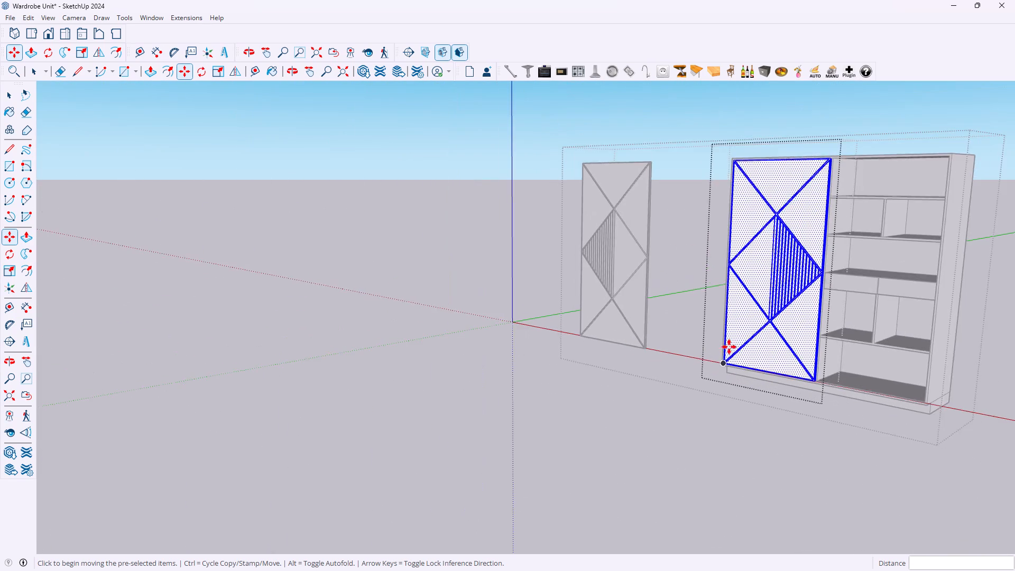
{"action": "scroll", "coordinate": [729, 347], "scroll_direction": "down", "scroll_amount": 6}
{"action": "scroll", "coordinate": [676, 360], "scroll_direction": "up", "scroll_amount": 1}
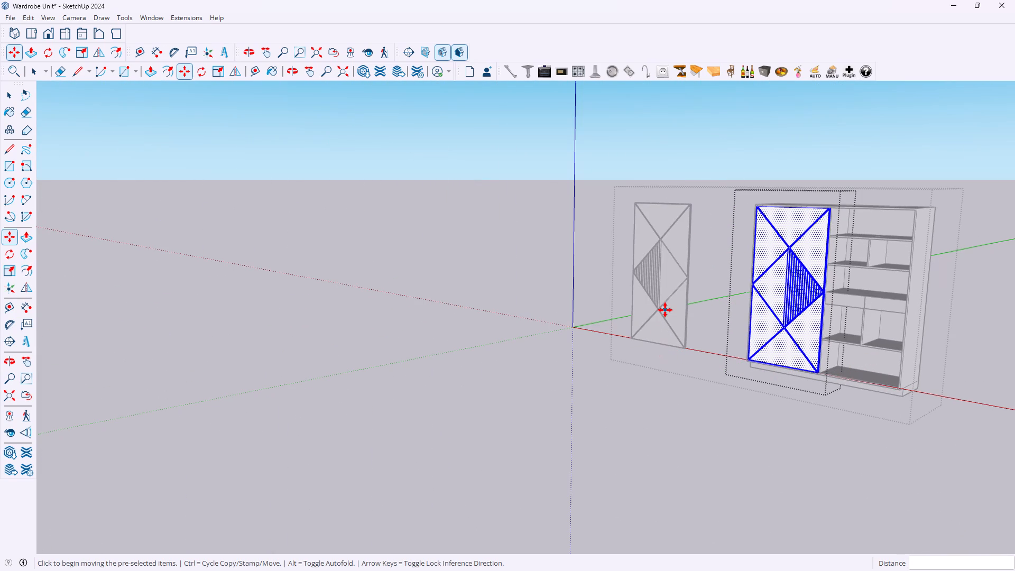
{"action": "key", "text": "space"}
{"action": "left_click", "coordinate": [656, 296]}
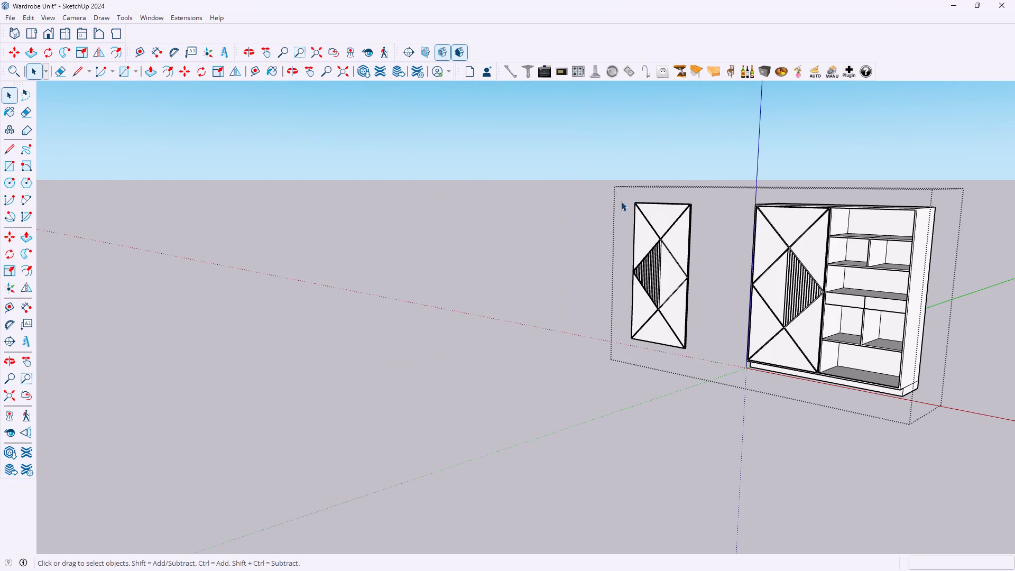
Move the remaining mirrored door panel by its lower back corner into the lower outer front corner of the wardrobe's open-shelf side.
{"action": "left_click_drag", "start_coordinate": [623, 187], "coordinate": [700, 364]}
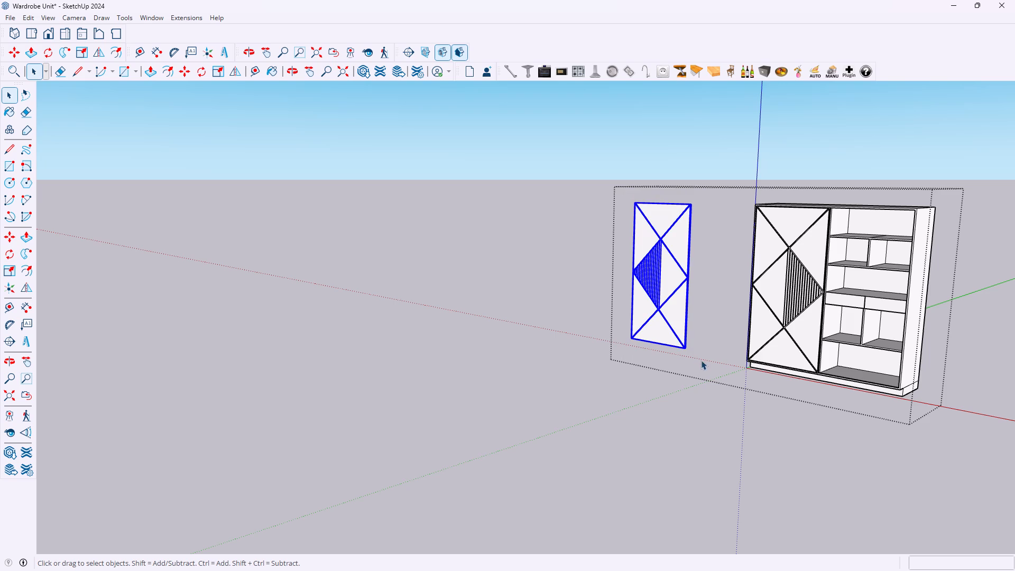
{"action": "key", "text": "m"}
{"action": "scroll", "coordinate": [688, 340], "scroll_direction": "up", "scroll_amount": 19}
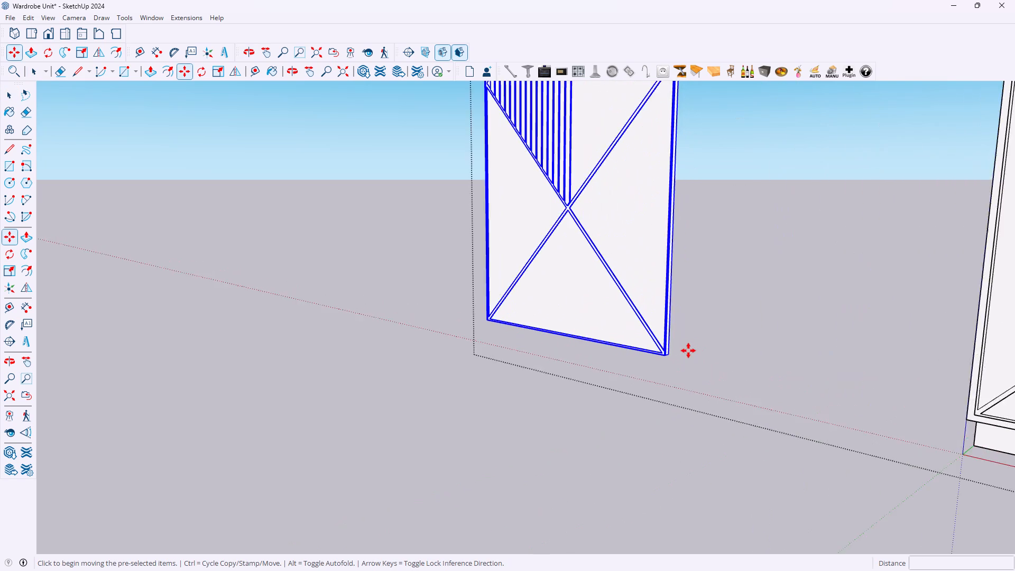
{"action": "scroll", "coordinate": [688, 351], "scroll_direction": "up", "scroll_amount": 20}
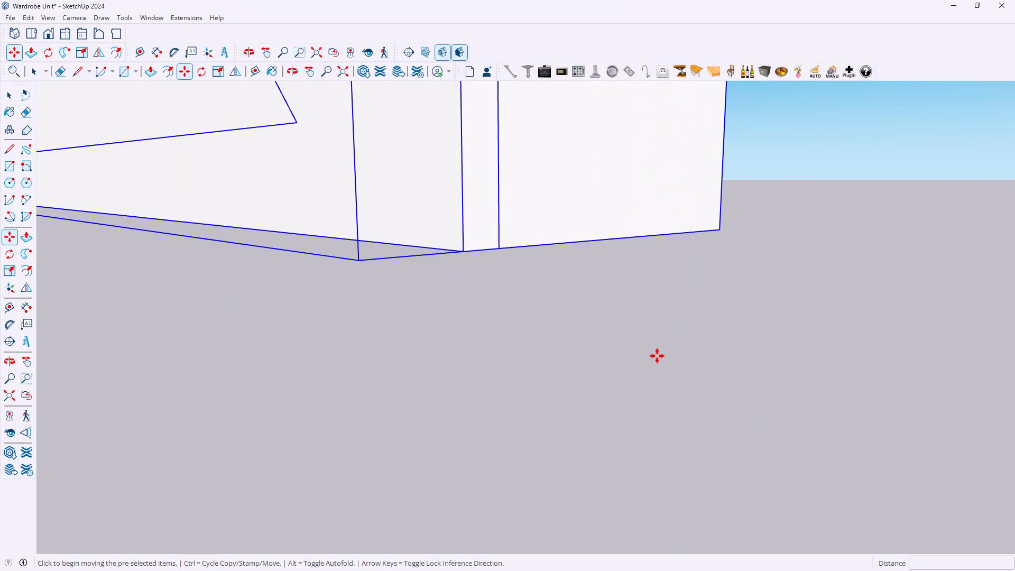
{"action": "scroll", "coordinate": [678, 290], "scroll_direction": "down", "scroll_amount": 6}
{"action": "scroll", "coordinate": [678, 290], "scroll_direction": "up", "scroll_amount": 3}
{"action": "middle_click_drag", "start_coordinate": [748, 284], "coordinate": [733, 285]}
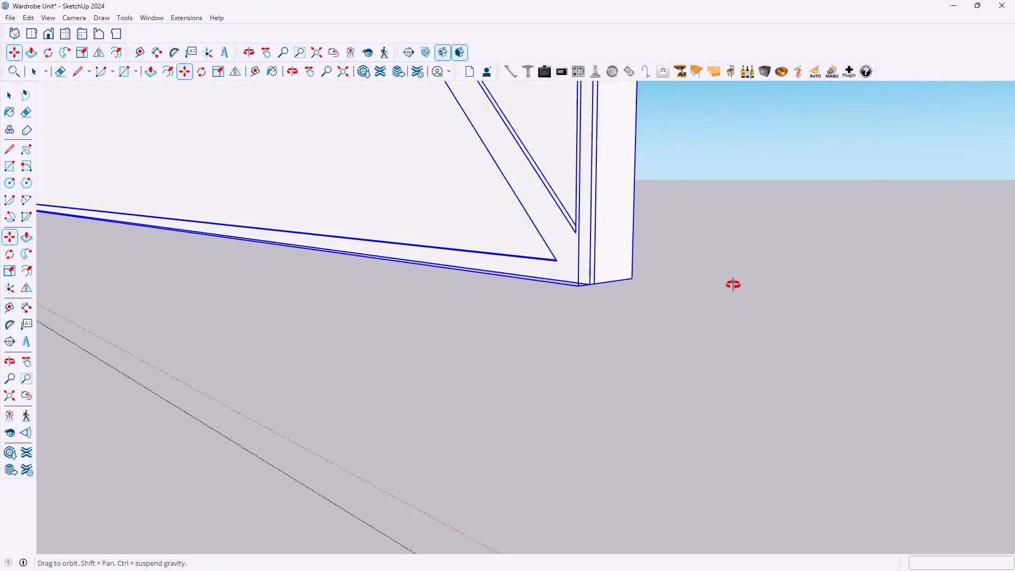
{"action": "middle_click_drag", "start_coordinate": [733, 285], "coordinate": [710, 286]}
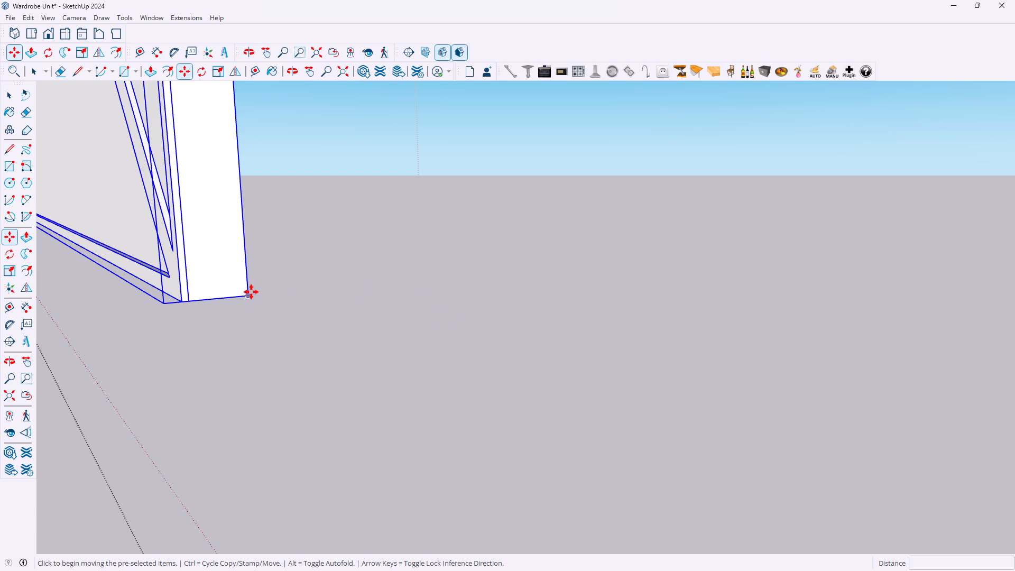
{"action": "scroll", "coordinate": [250, 296], "scroll_direction": "down", "scroll_amount": 11}
{"action": "middle_click_drag", "start_coordinate": [124, 301], "coordinate": [488, 335]}
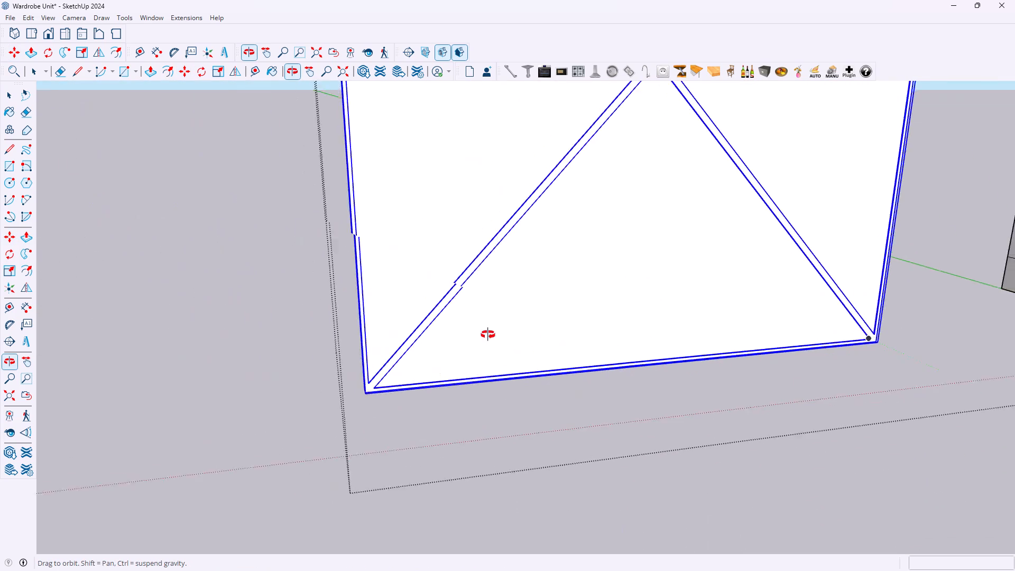
{"action": "middle_click_drag", "start_coordinate": [488, 335], "coordinate": [588, 327]}
{"action": "middle_click_drag", "start_coordinate": [874, 346], "coordinate": [584, 346]}
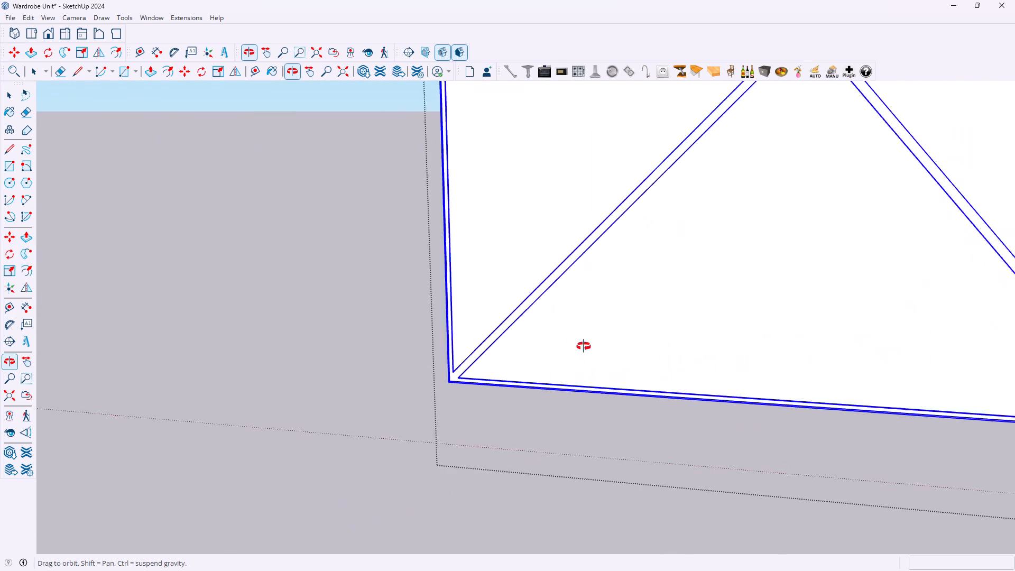
{"action": "middle_click_drag", "start_coordinate": [584, 346], "coordinate": [307, 268]}
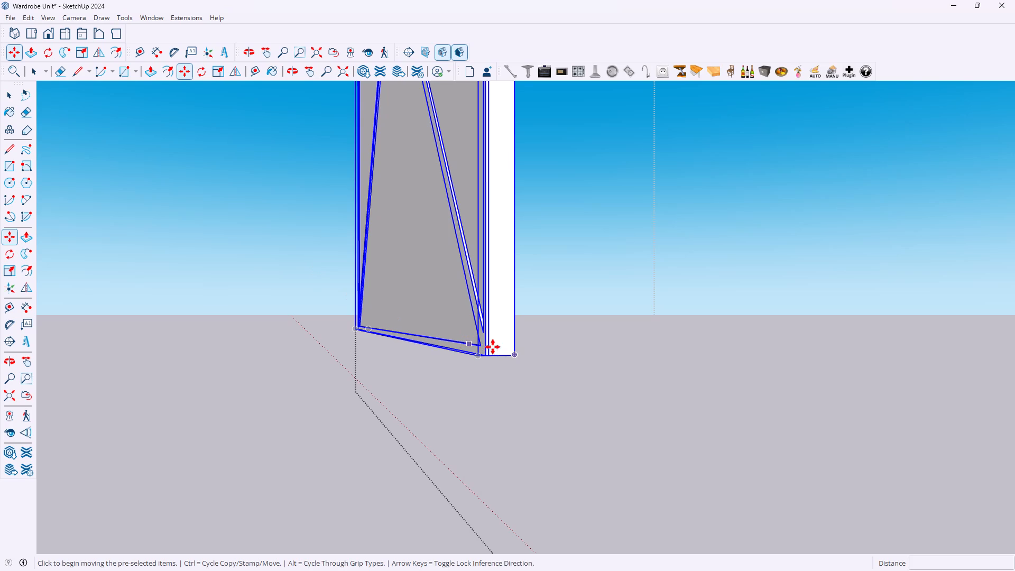
{"action": "left_click", "coordinate": [516, 355]}
{"action": "scroll", "coordinate": [608, 340], "scroll_direction": "down", "scroll_amount": 4}
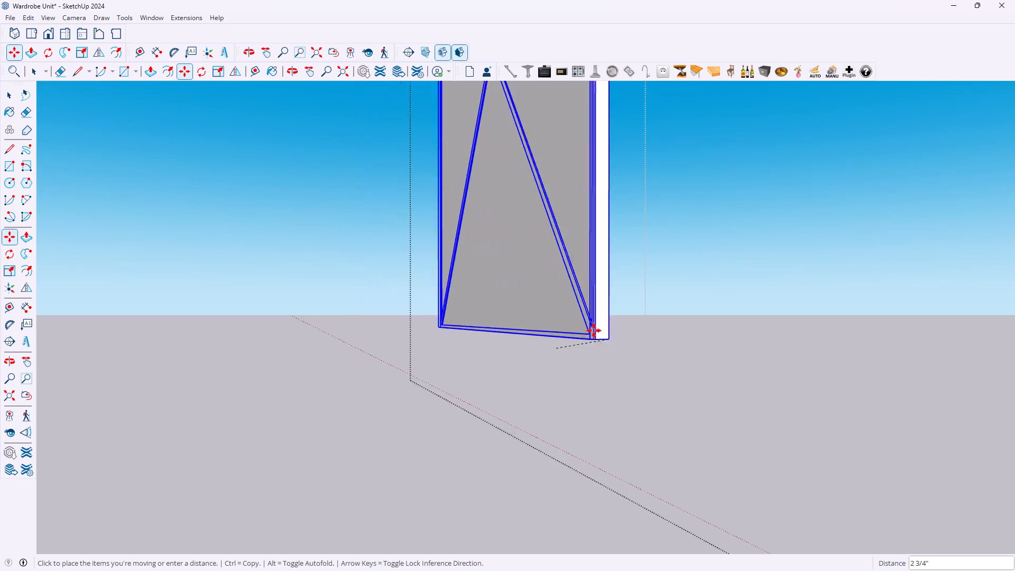
{"action": "scroll", "coordinate": [594, 330], "scroll_direction": "down", "scroll_amount": 20}
{"action": "scroll", "coordinate": [594, 330], "scroll_direction": "down", "scroll_amount": 4}
{"action": "middle_click_drag", "start_coordinate": [917, 334], "coordinate": [979, 353]}
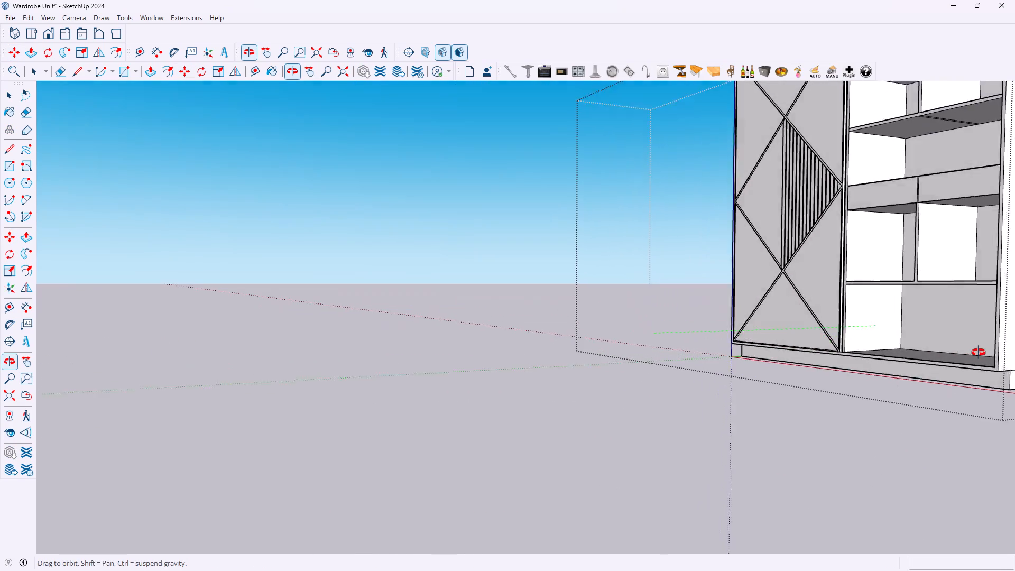
{"action": "middle_click_drag", "start_coordinate": [979, 353], "coordinate": [980, 325]}
{"action": "scroll", "coordinate": [542, 270], "scroll_direction": "down", "scroll_amount": 6}
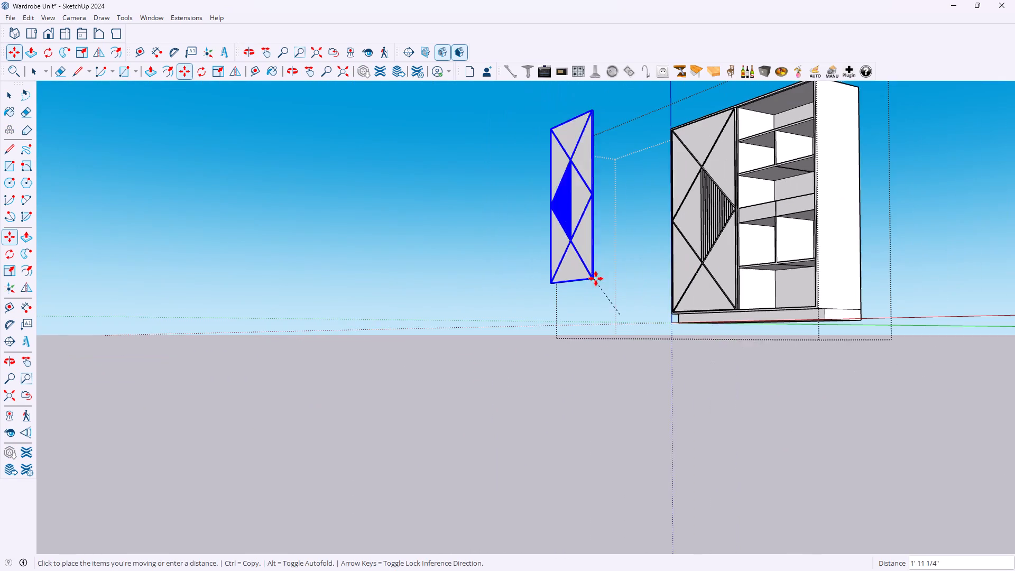
{"action": "scroll", "coordinate": [515, 264], "scroll_direction": "down", "scroll_amount": 5}
{"action": "middle_click_drag", "start_coordinate": [565, 283], "coordinate": [890, 345]}
{"action": "scroll", "coordinate": [890, 346], "scroll_direction": "up", "scroll_amount": 1}
{"action": "scroll", "coordinate": [609, 263], "scroll_direction": "up", "scroll_amount": 4}
{"action": "middle_click", "coordinate": [609, 263]}
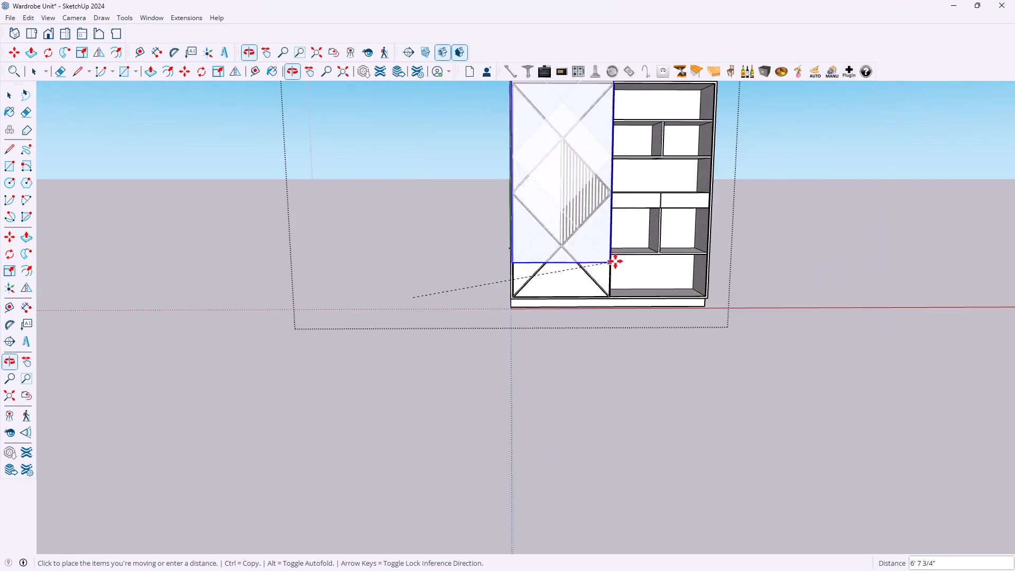
{"action": "scroll", "coordinate": [615, 261], "scroll_direction": "up", "scroll_amount": 20}
{"action": "scroll", "coordinate": [615, 261], "scroll_direction": "up", "scroll_amount": 2}
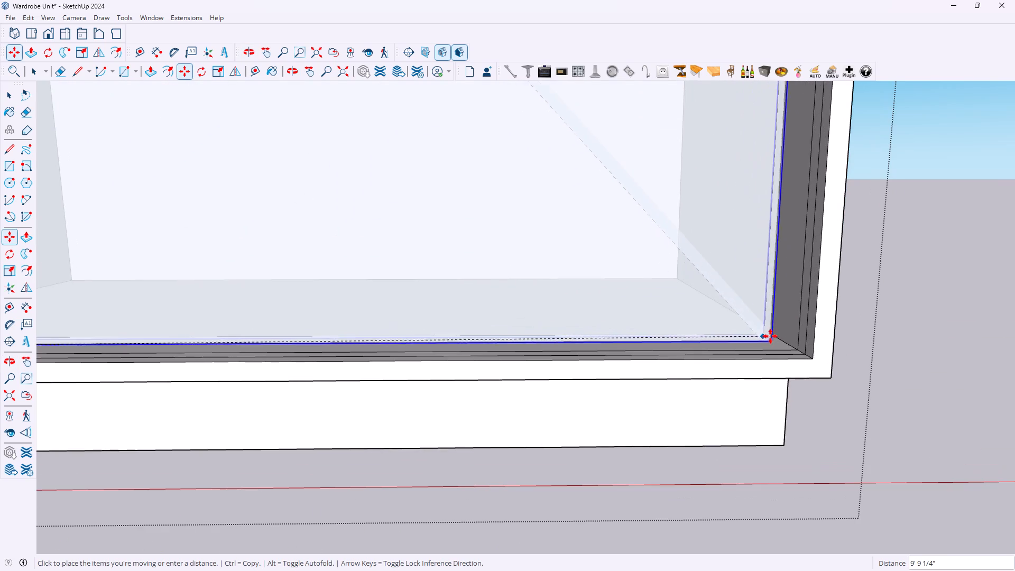
{"action": "scroll", "coordinate": [795, 351], "scroll_direction": "up", "scroll_amount": 4}
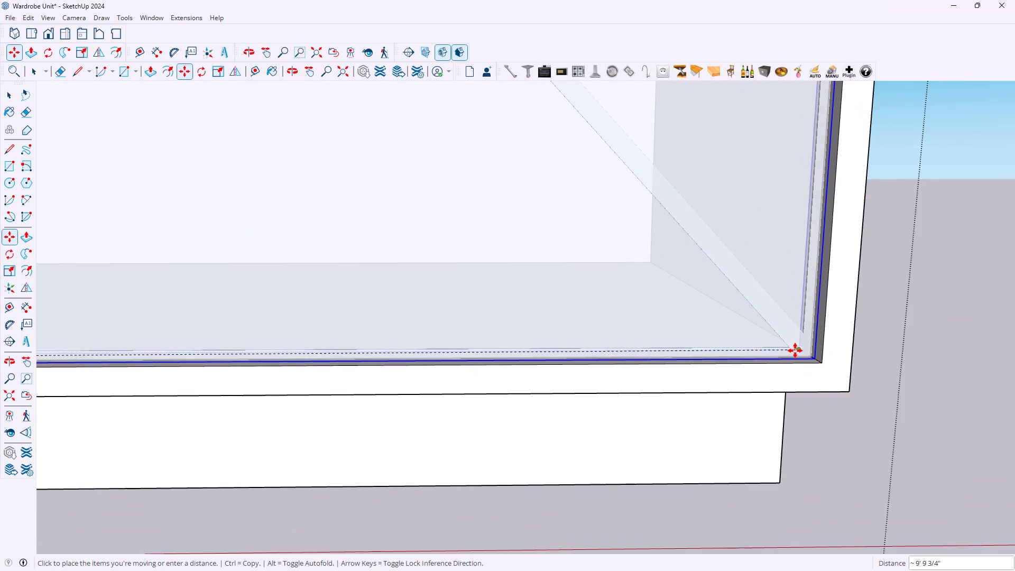
{"action": "scroll", "coordinate": [795, 351], "scroll_direction": "up", "scroll_amount": 16}
{"action": "scroll", "coordinate": [795, 350], "scroll_direction": "up", "scroll_amount": 6}
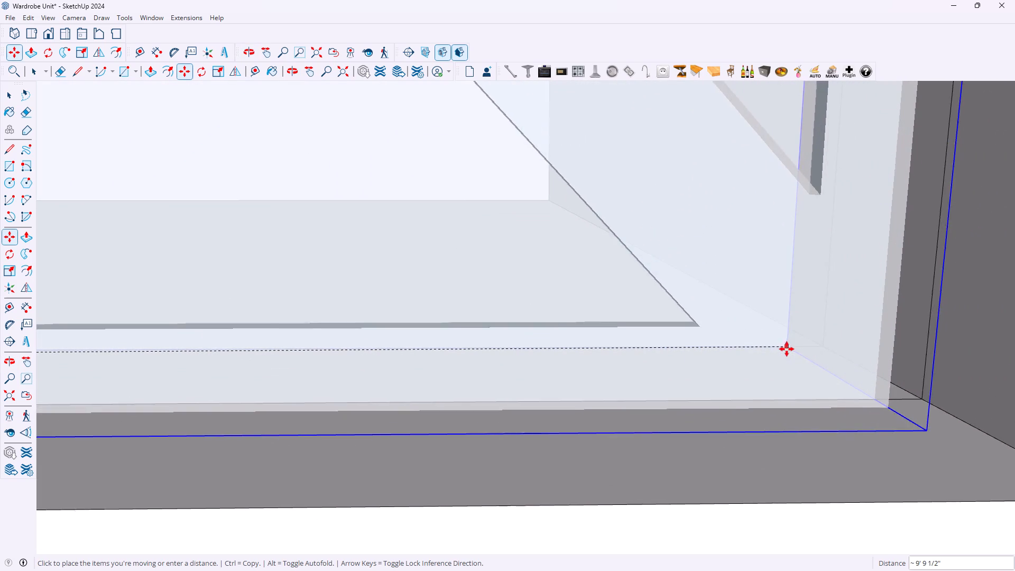
{"action": "scroll", "coordinate": [787, 349], "scroll_direction": "up", "scroll_amount": 5}
{"action": "scroll", "coordinate": [773, 342], "scroll_direction": "down", "scroll_amount": 2}
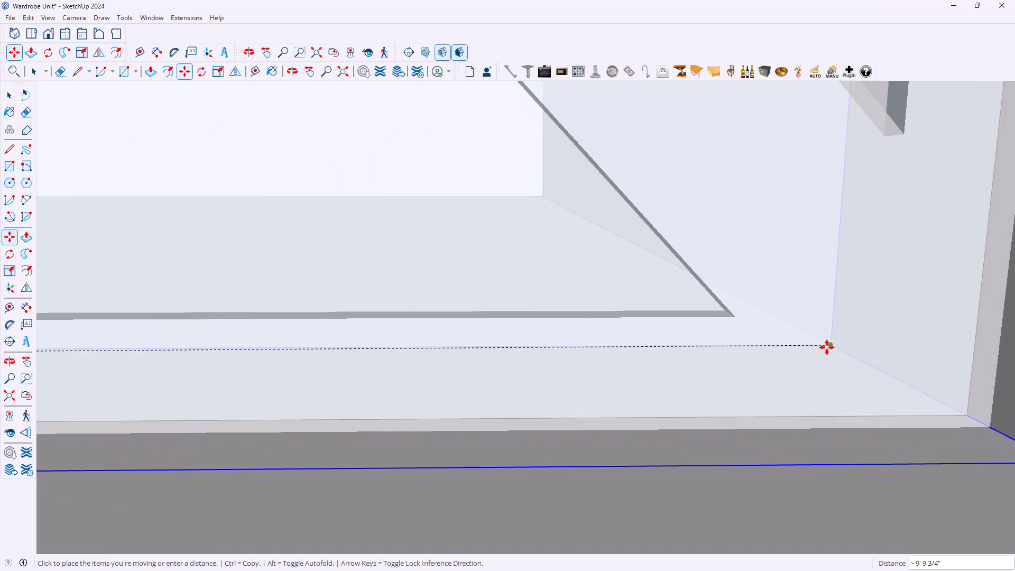
{"action": "left_click", "coordinate": [831, 348]}
Examine how the shelf-side door fits against the wardrobe frame and the neighbouring door along its lower edge and corners.
{"action": "scroll", "coordinate": [798, 337], "scroll_direction": "down", "scroll_amount": 5}
{"action": "scroll", "coordinate": [877, 341], "scroll_direction": "down", "scroll_amount": 10}
{"action": "scroll", "coordinate": [530, 343], "scroll_direction": "down", "scroll_amount": 5}
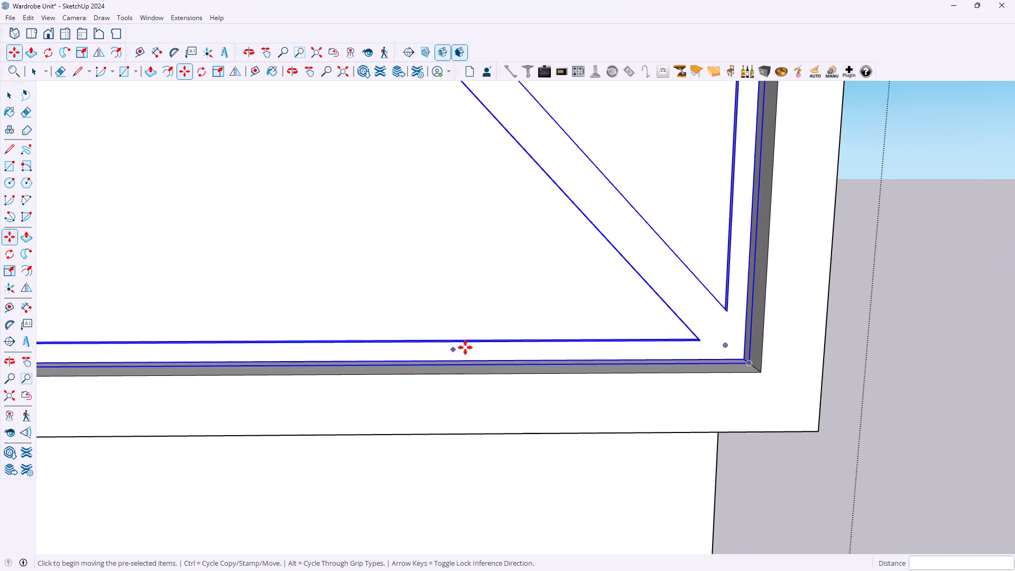
{"action": "scroll", "coordinate": [465, 347], "scroll_direction": "up", "scroll_amount": 1}
{"action": "middle_click_drag", "start_coordinate": [465, 346], "coordinate": [114, 351]}
{"action": "scroll", "coordinate": [213, 184], "scroll_direction": "up", "scroll_amount": 3}
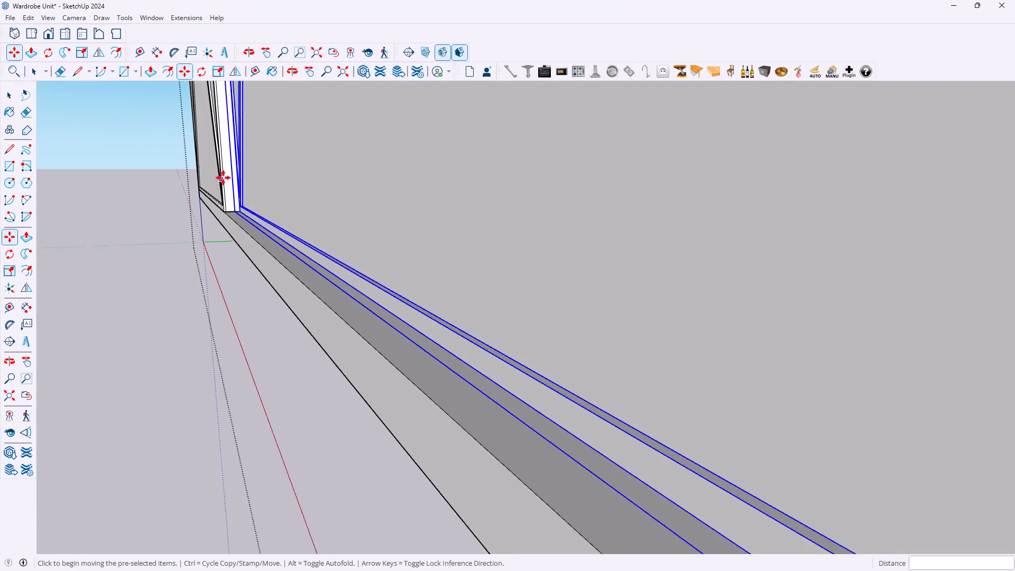
{"action": "scroll", "coordinate": [223, 178], "scroll_direction": "up", "scroll_amount": 13}
{"action": "scroll", "coordinate": [262, 218], "scroll_direction": "up", "scroll_amount": 15}
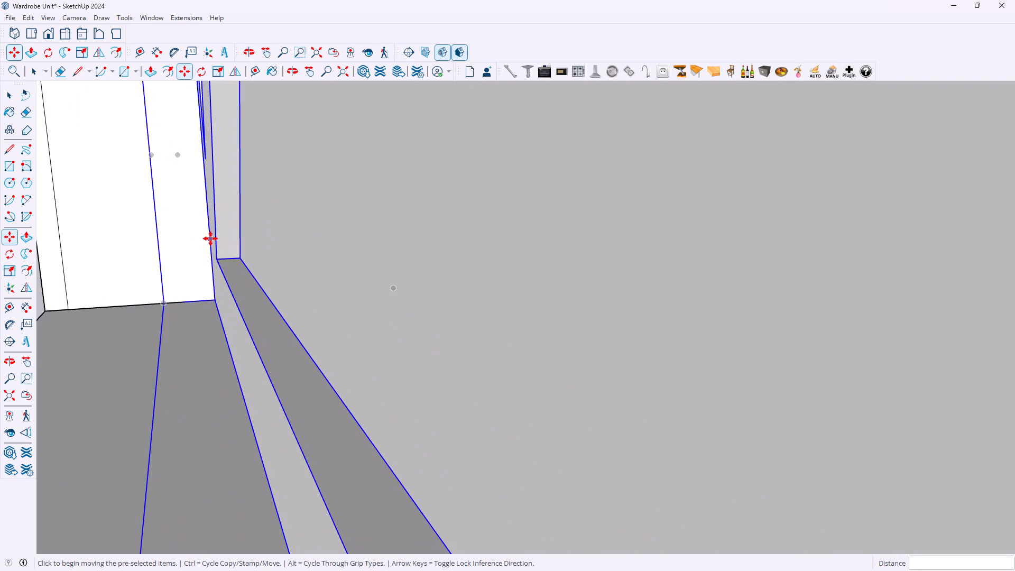
{"action": "scroll", "coordinate": [210, 238], "scroll_direction": "up", "scroll_amount": 11}
{"action": "scroll", "coordinate": [237, 236], "scroll_direction": "down", "scroll_amount": 14}
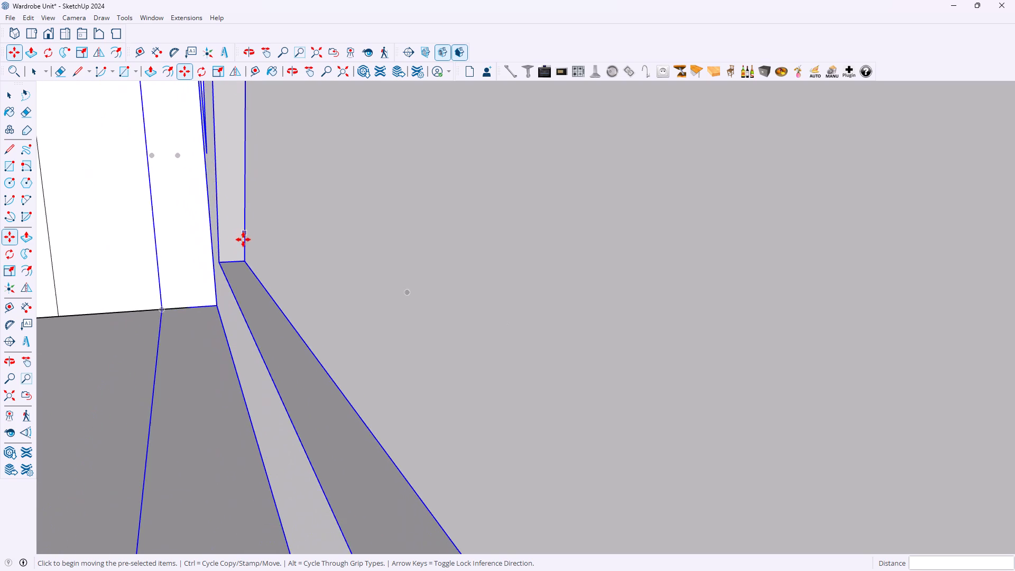
{"action": "scroll", "coordinate": [243, 240], "scroll_direction": "down", "scroll_amount": 20}
{"action": "scroll", "coordinate": [243, 240], "scroll_direction": "down", "scroll_amount": 9}
{"action": "middle_click_drag", "start_coordinate": [184, 225], "coordinate": [318, 217]}
{"action": "scroll", "coordinate": [124, 211], "scroll_direction": "down", "scroll_amount": 18}
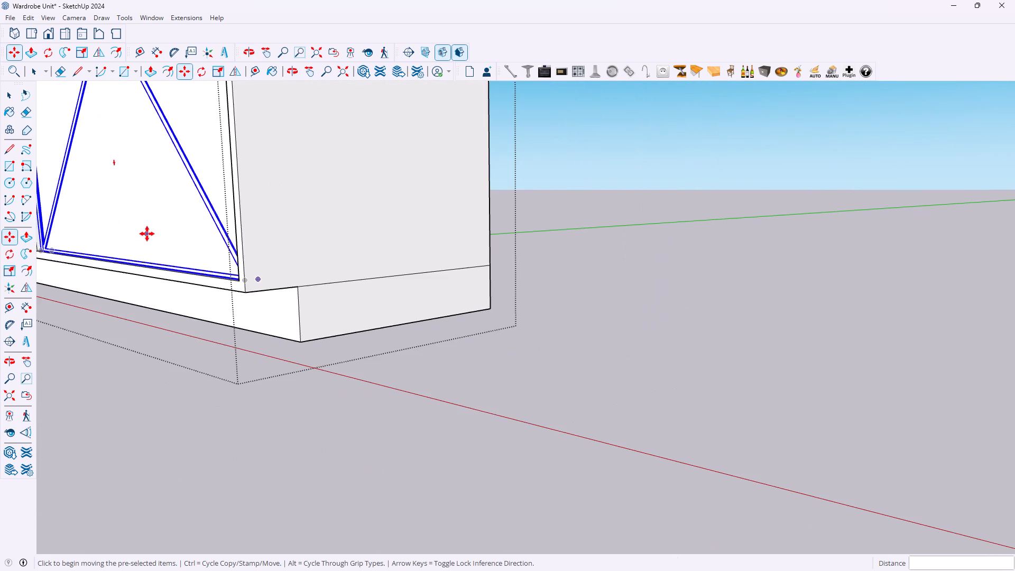
{"action": "scroll", "coordinate": [73, 224], "scroll_direction": "down", "scroll_amount": 5}
{"action": "scroll", "coordinate": [48, 243], "scroll_direction": "up", "scroll_amount": 16}
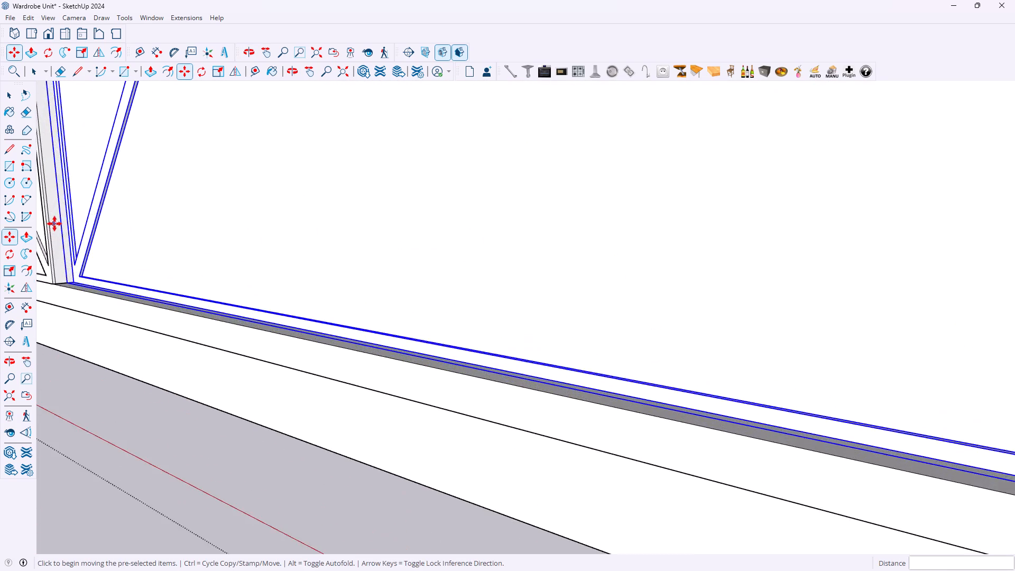
{"action": "scroll", "coordinate": [54, 224], "scroll_direction": "up", "scroll_amount": 18}
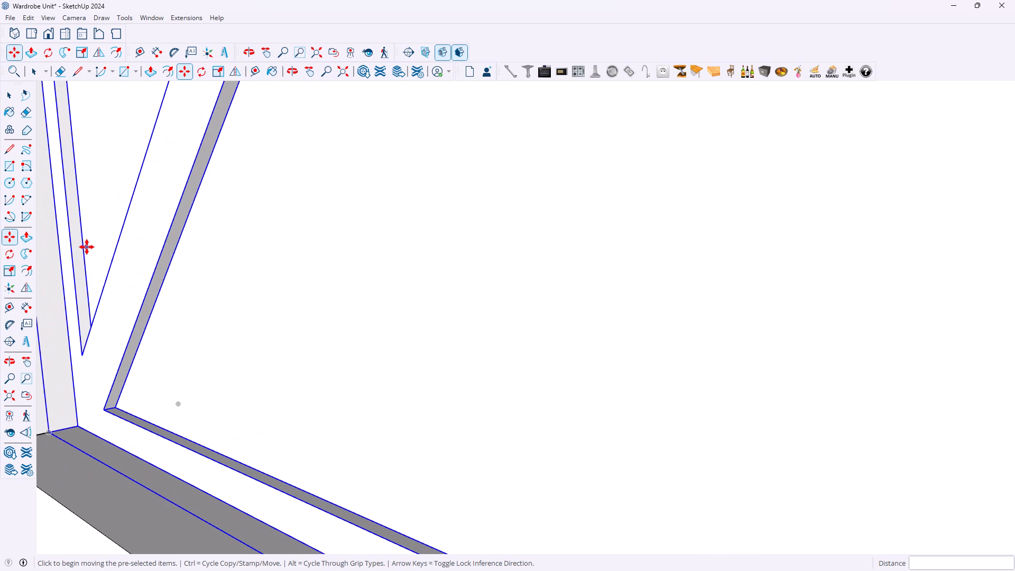
{"action": "scroll", "coordinate": [150, 364], "scroll_direction": "down", "scroll_amount": 5}
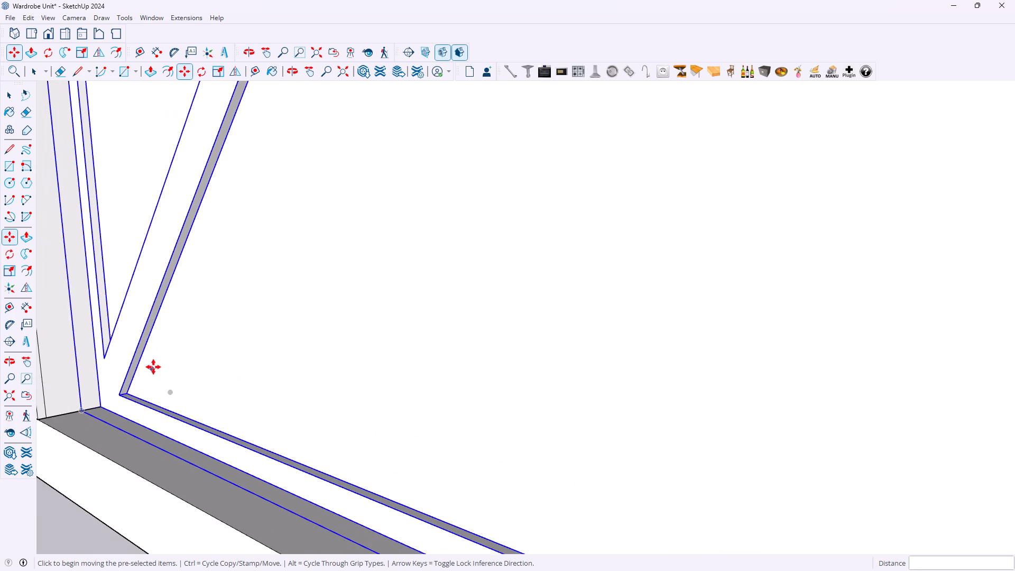
{"action": "scroll", "coordinate": [145, 358], "scroll_direction": "down", "scroll_amount": 4}
{"action": "scroll", "coordinate": [122, 384], "scroll_direction": "up", "scroll_amount": 2}
{"action": "middle_click_drag", "start_coordinate": [117, 383], "coordinate": [280, 369]}
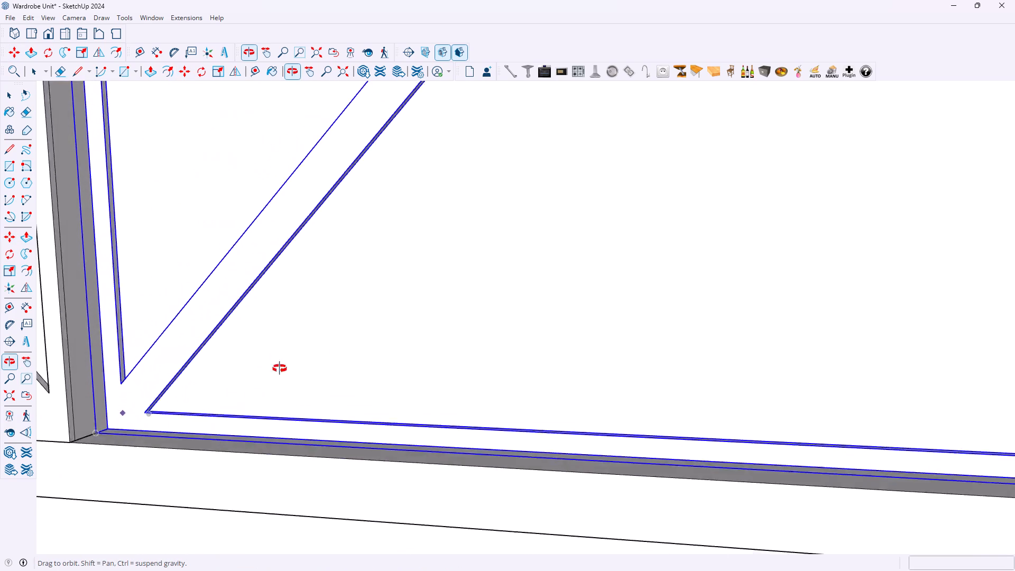
{"action": "middle_click_drag", "start_coordinate": [280, 369], "coordinate": [431, 367]}
{"action": "scroll", "coordinate": [431, 367], "scroll_direction": "up", "scroll_amount": 1}
{"action": "scroll", "coordinate": [189, 366], "scroll_direction": "down", "scroll_amount": 5}
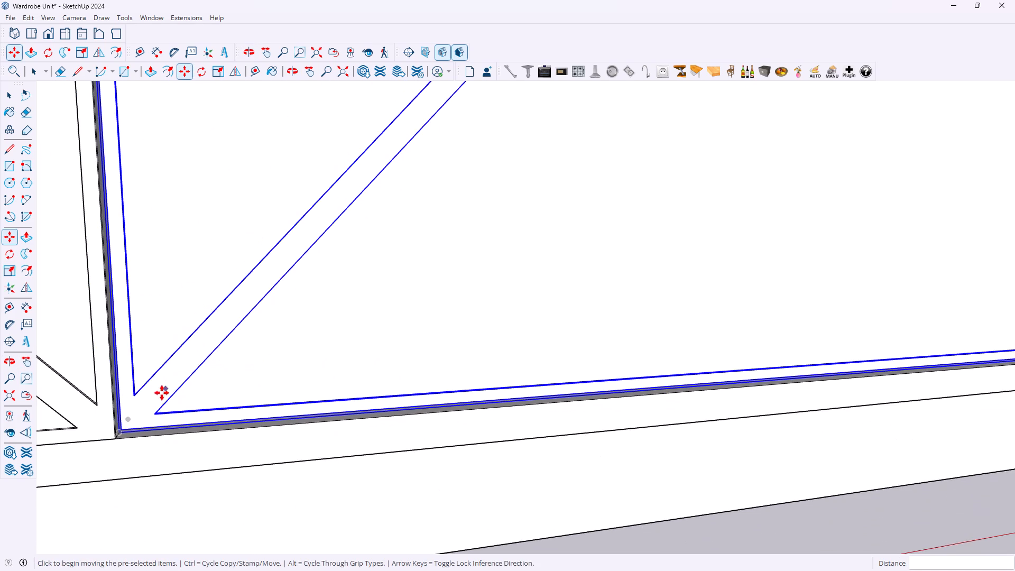
{"action": "scroll", "coordinate": [160, 395], "scroll_direction": "up", "scroll_amount": 3}
Draw two short lines extending the diagonal strip's edges to the door's outer edges at its lower corner beside the neighbouring door.
{"action": "key", "text": "space"}
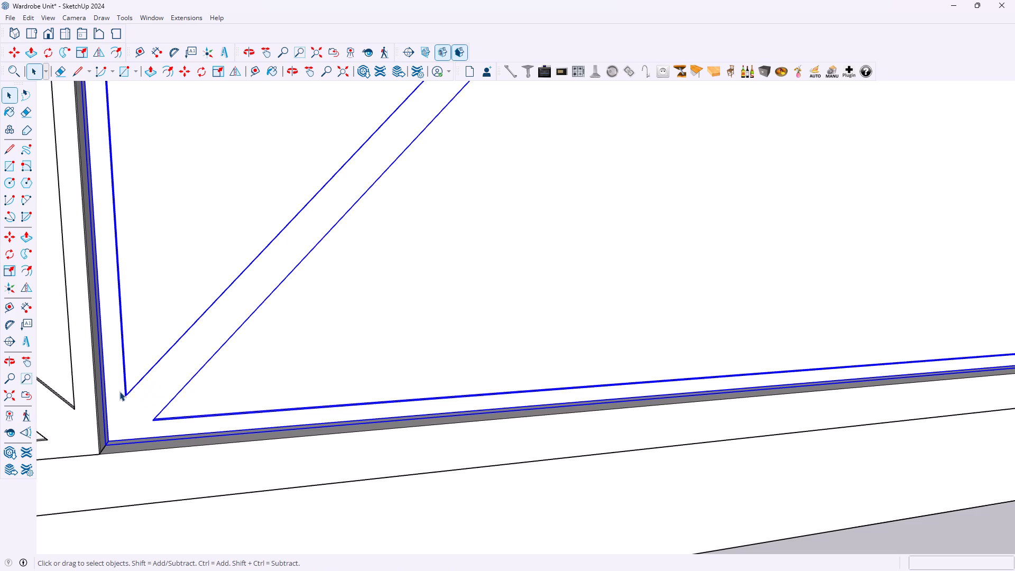
{"action": "key", "text": "t"}
{"action": "key", "text": "l"}
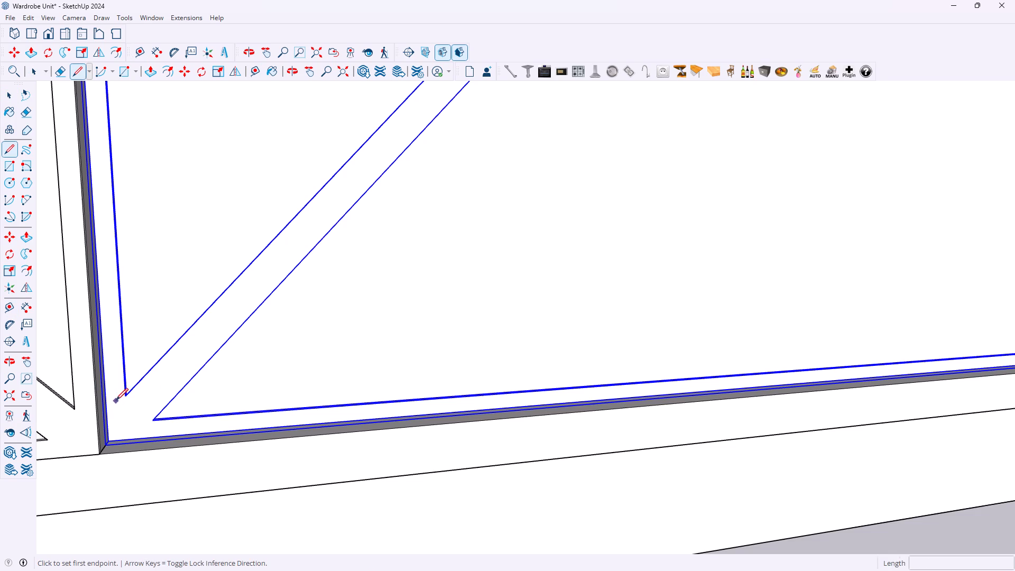
{"action": "left_click", "coordinate": [125, 398]}
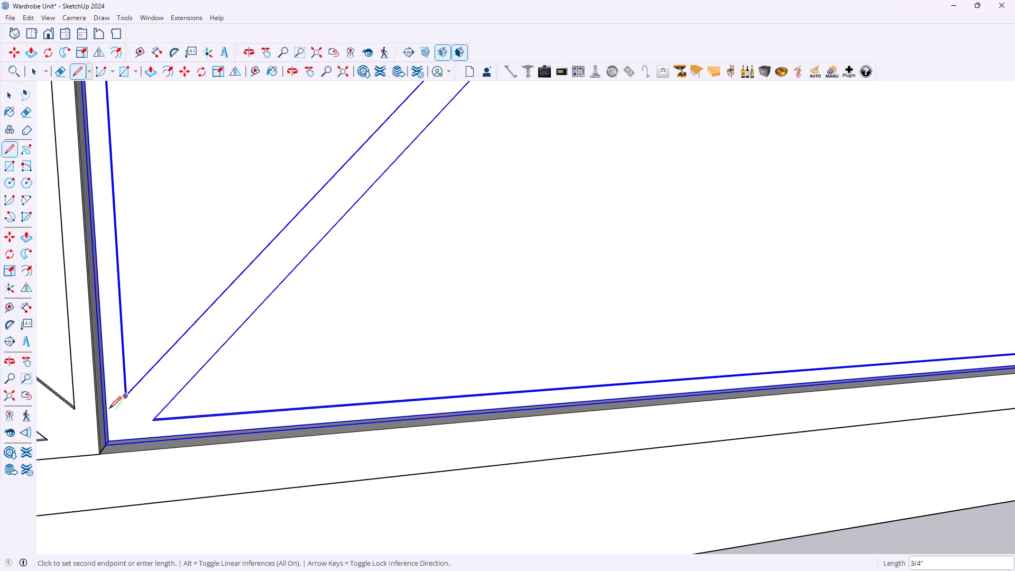
{"action": "left_click", "coordinate": [105, 415]}
{"action": "key", "text": "space"}
{"action": "key", "text": "l"}
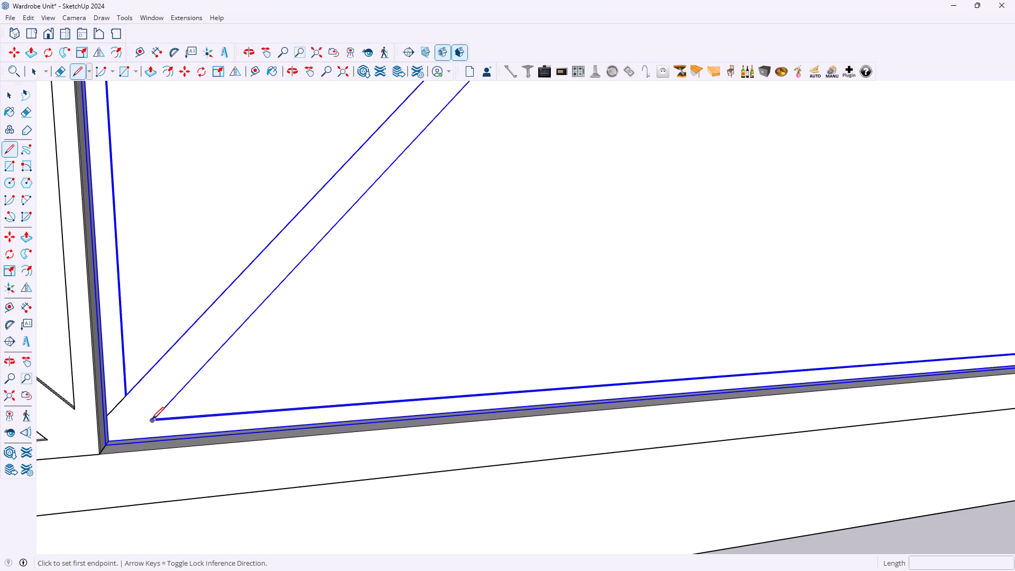
{"action": "left_click", "coordinate": [150, 422]}
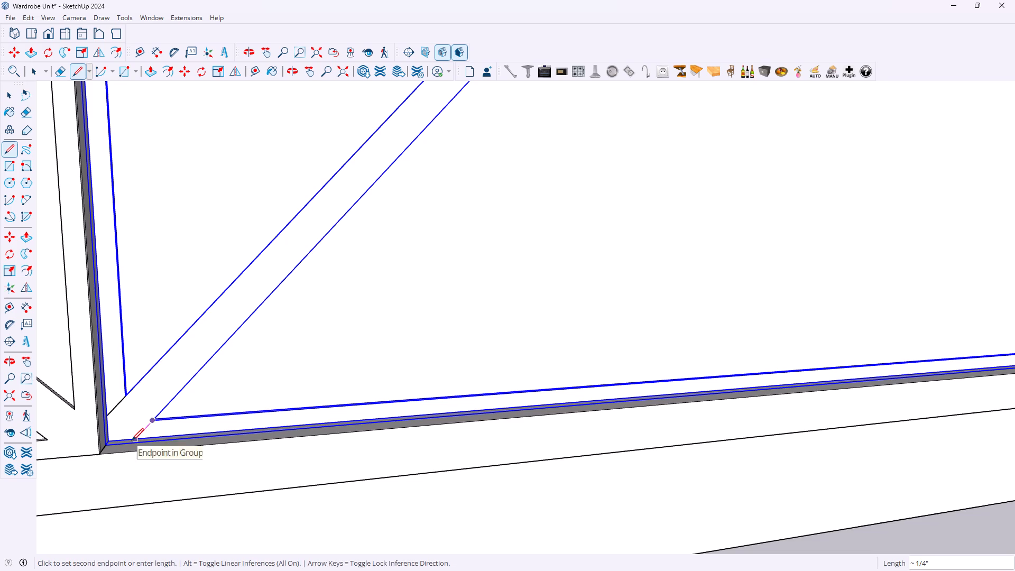
{"action": "left_click", "coordinate": [131, 440]}
{"action": "key", "text": "space"}
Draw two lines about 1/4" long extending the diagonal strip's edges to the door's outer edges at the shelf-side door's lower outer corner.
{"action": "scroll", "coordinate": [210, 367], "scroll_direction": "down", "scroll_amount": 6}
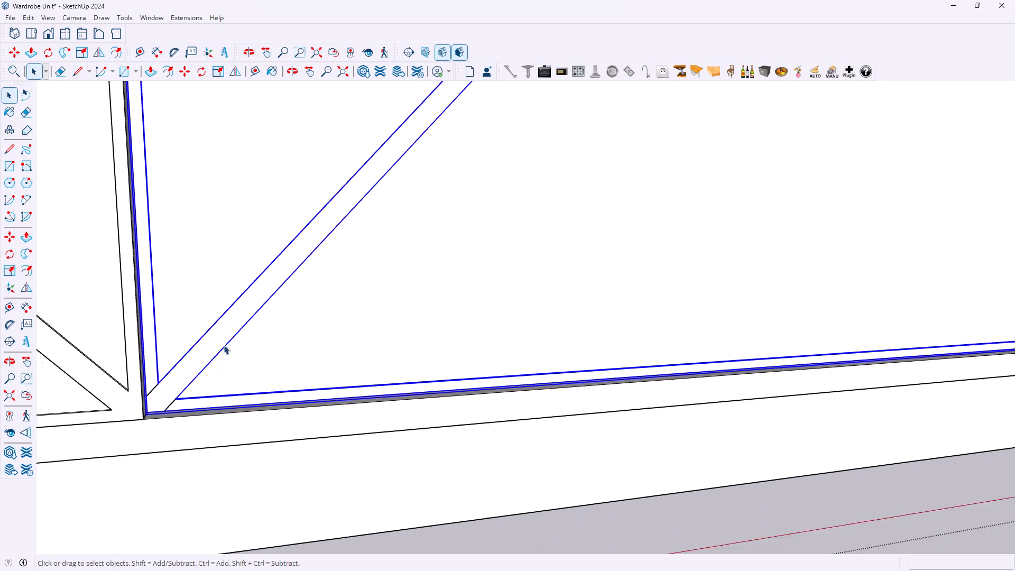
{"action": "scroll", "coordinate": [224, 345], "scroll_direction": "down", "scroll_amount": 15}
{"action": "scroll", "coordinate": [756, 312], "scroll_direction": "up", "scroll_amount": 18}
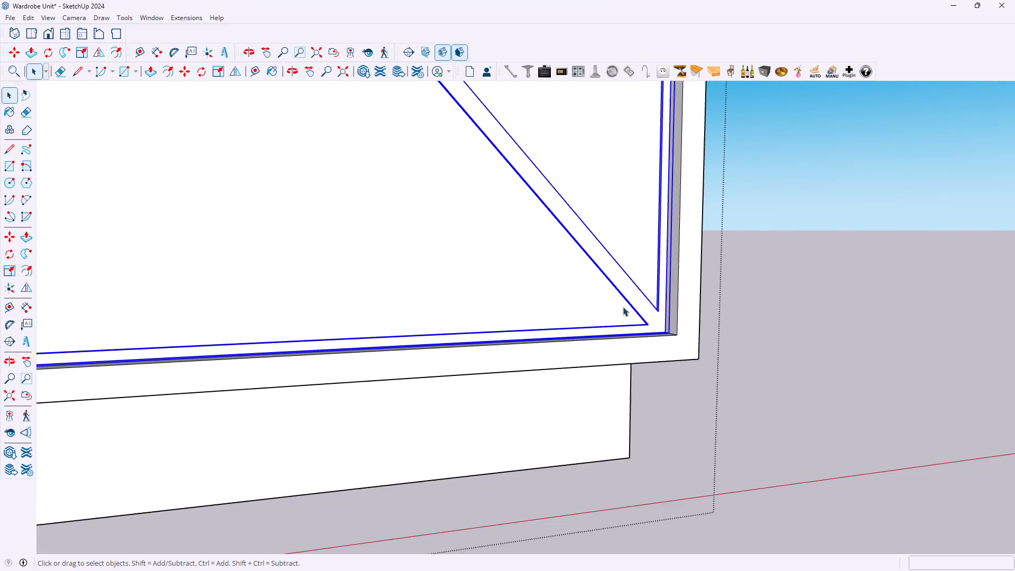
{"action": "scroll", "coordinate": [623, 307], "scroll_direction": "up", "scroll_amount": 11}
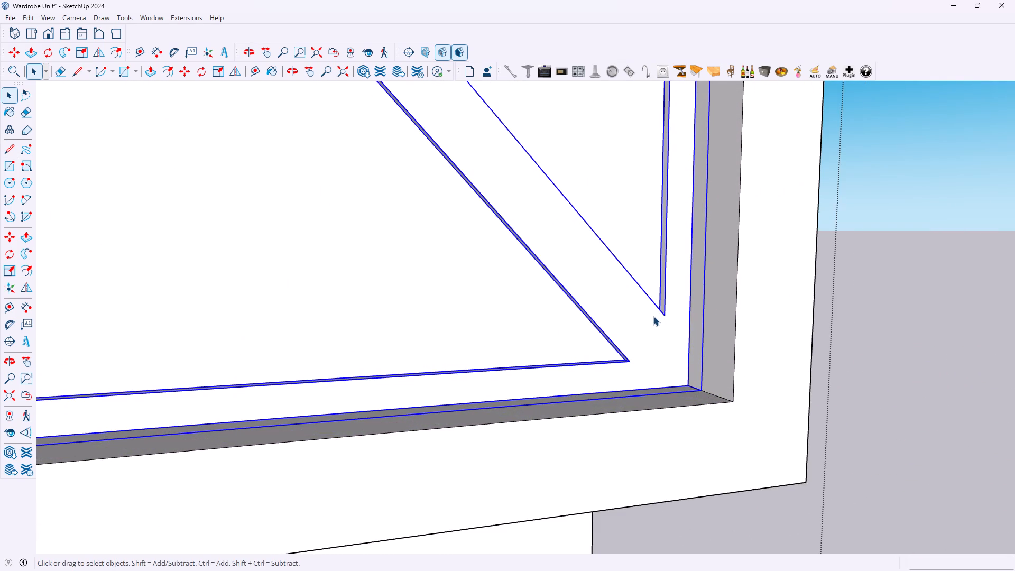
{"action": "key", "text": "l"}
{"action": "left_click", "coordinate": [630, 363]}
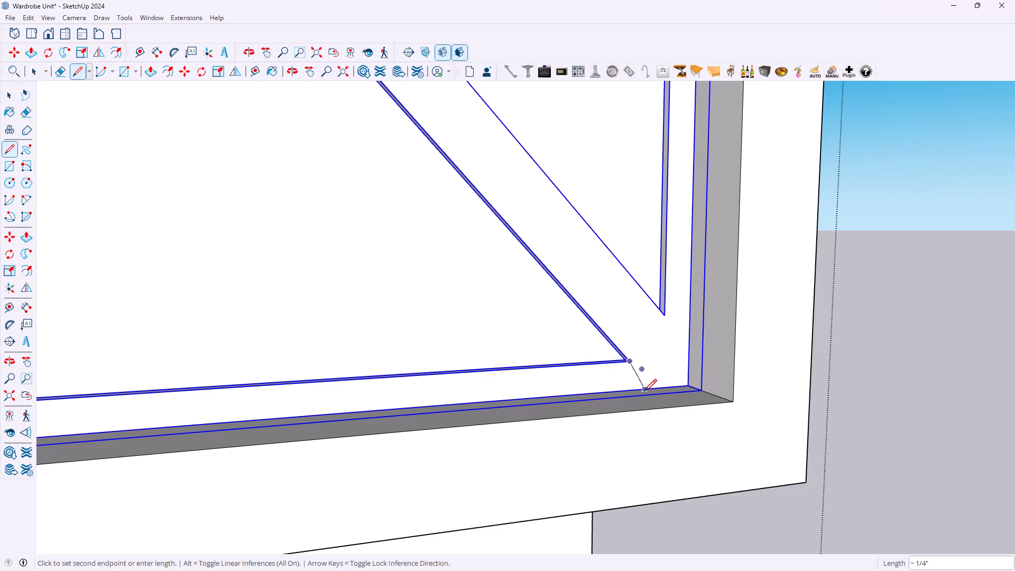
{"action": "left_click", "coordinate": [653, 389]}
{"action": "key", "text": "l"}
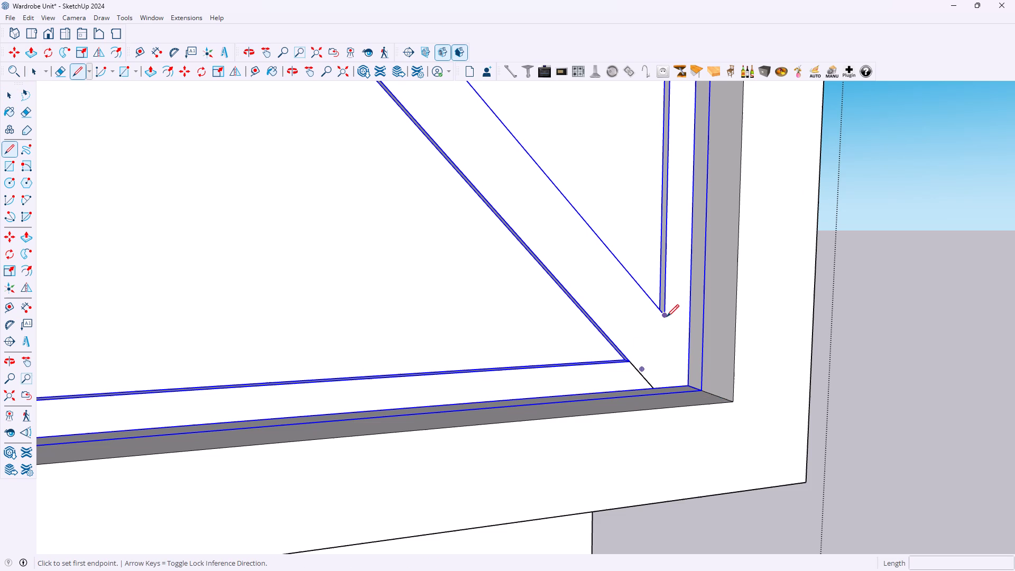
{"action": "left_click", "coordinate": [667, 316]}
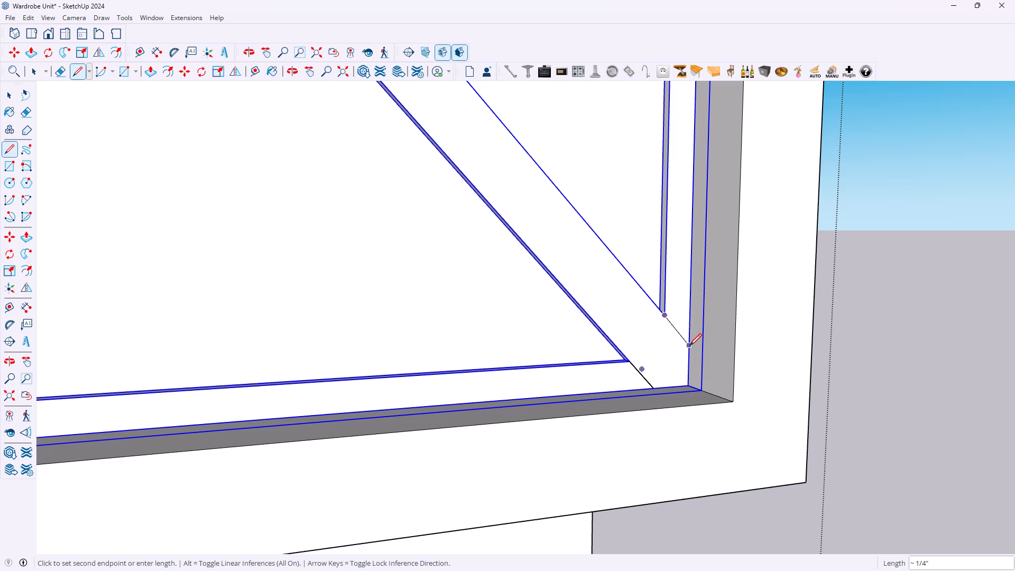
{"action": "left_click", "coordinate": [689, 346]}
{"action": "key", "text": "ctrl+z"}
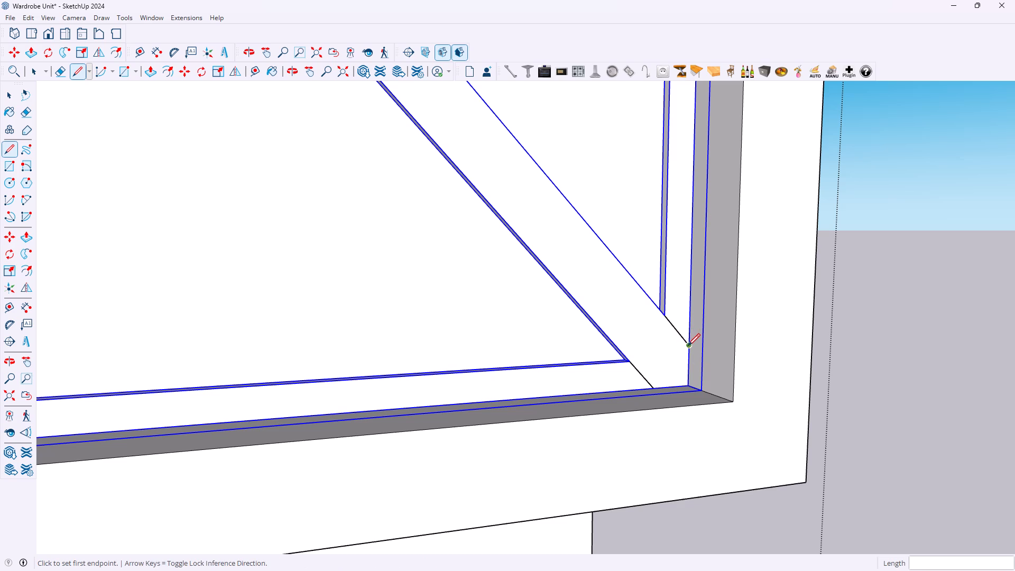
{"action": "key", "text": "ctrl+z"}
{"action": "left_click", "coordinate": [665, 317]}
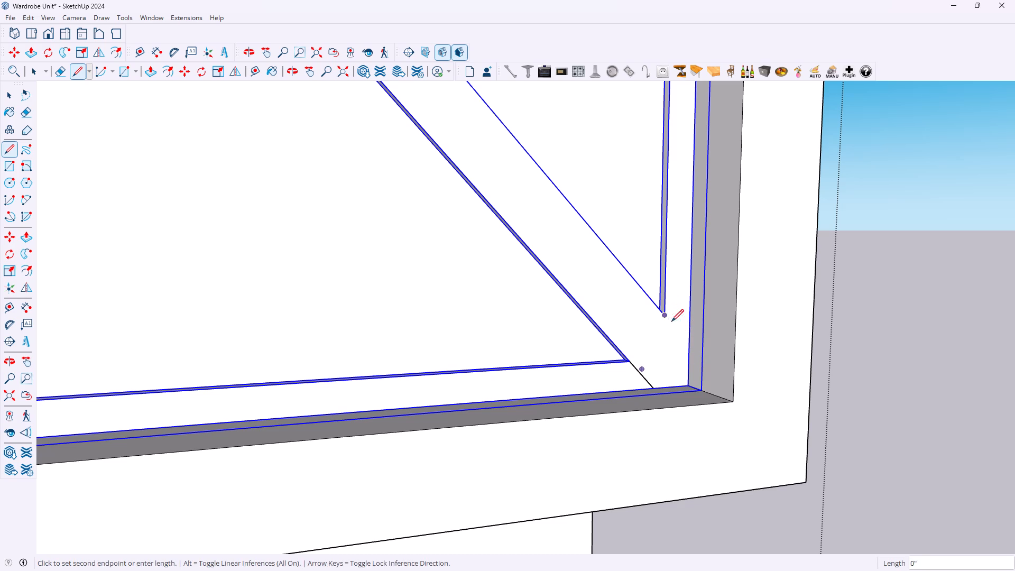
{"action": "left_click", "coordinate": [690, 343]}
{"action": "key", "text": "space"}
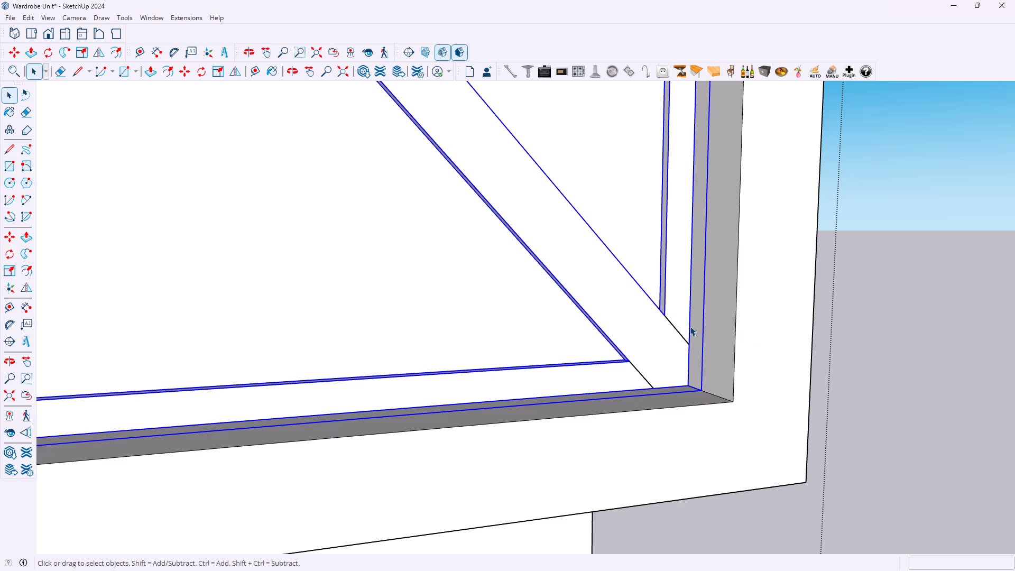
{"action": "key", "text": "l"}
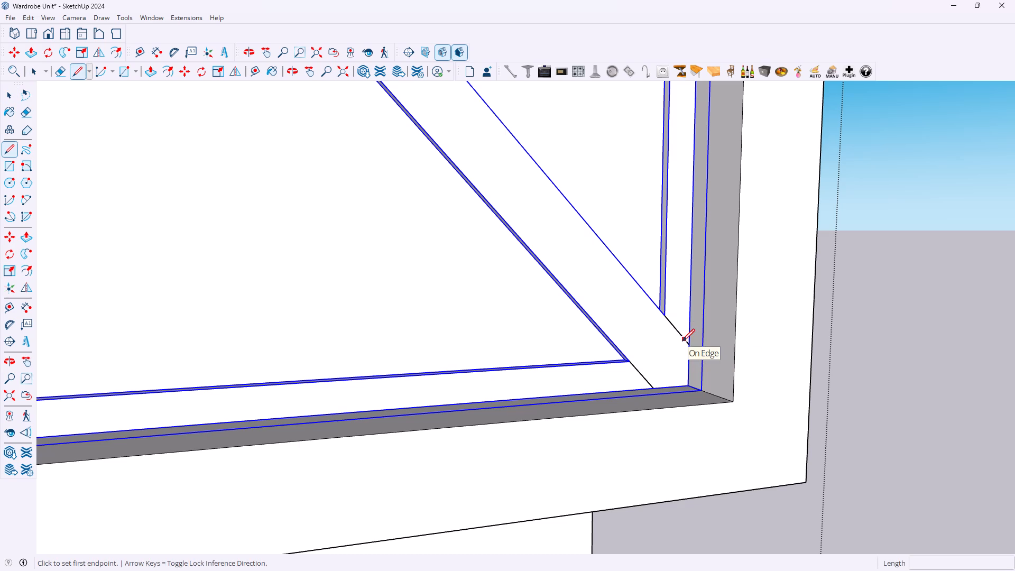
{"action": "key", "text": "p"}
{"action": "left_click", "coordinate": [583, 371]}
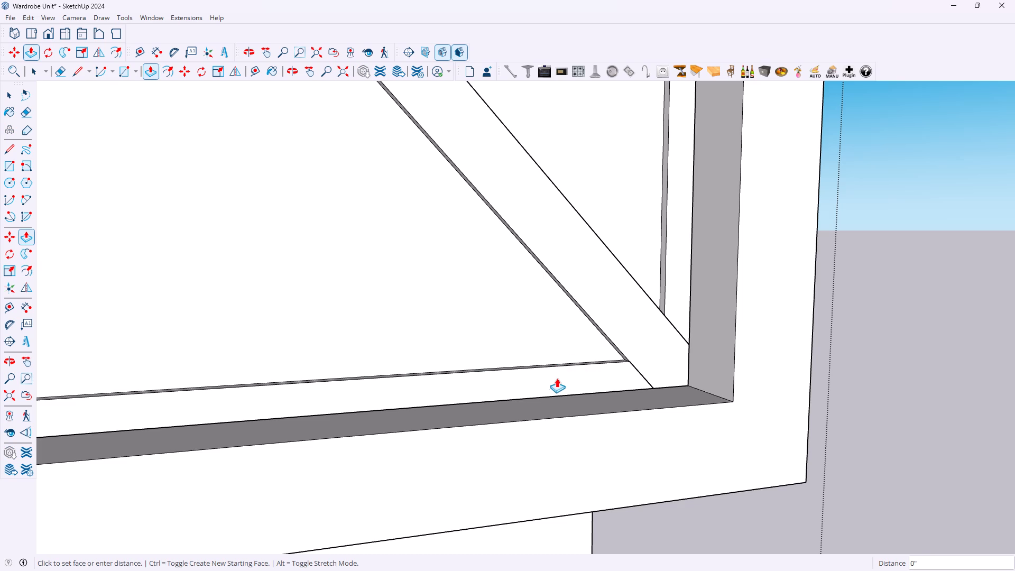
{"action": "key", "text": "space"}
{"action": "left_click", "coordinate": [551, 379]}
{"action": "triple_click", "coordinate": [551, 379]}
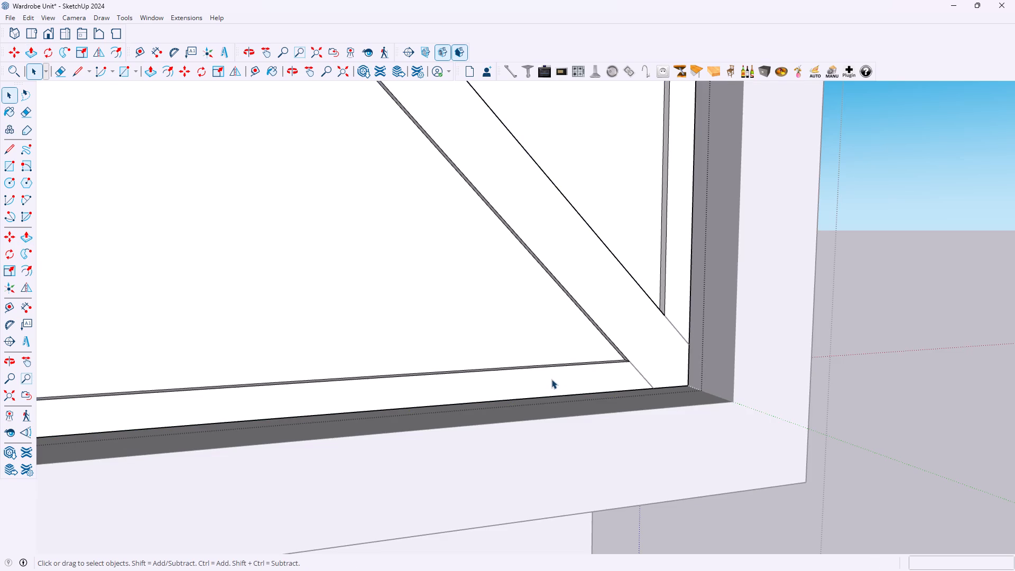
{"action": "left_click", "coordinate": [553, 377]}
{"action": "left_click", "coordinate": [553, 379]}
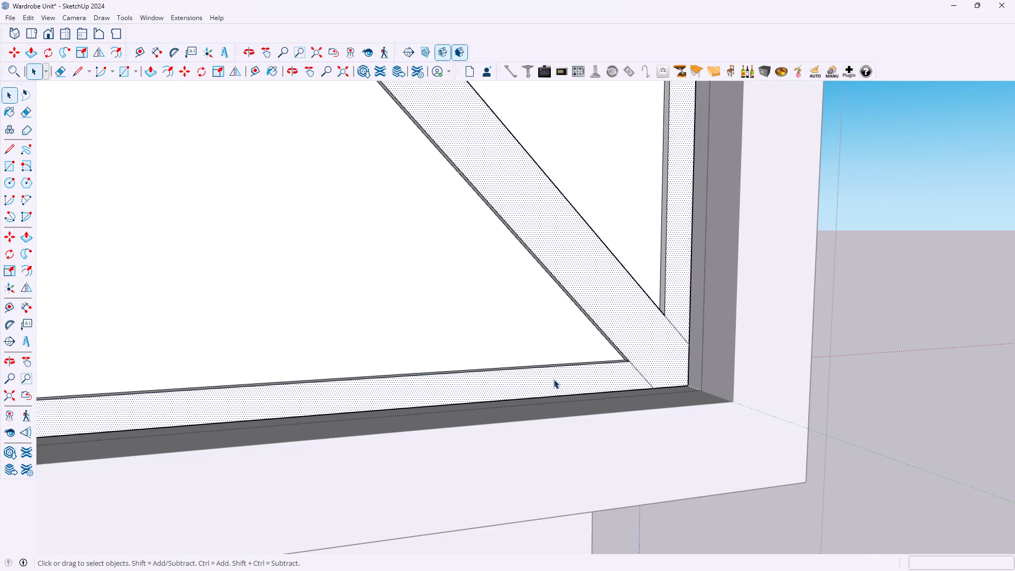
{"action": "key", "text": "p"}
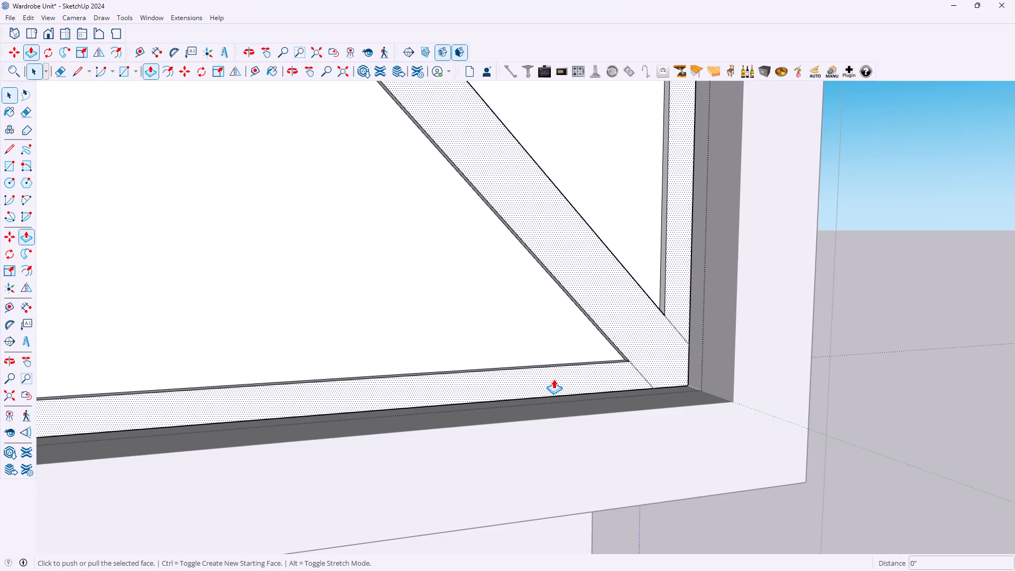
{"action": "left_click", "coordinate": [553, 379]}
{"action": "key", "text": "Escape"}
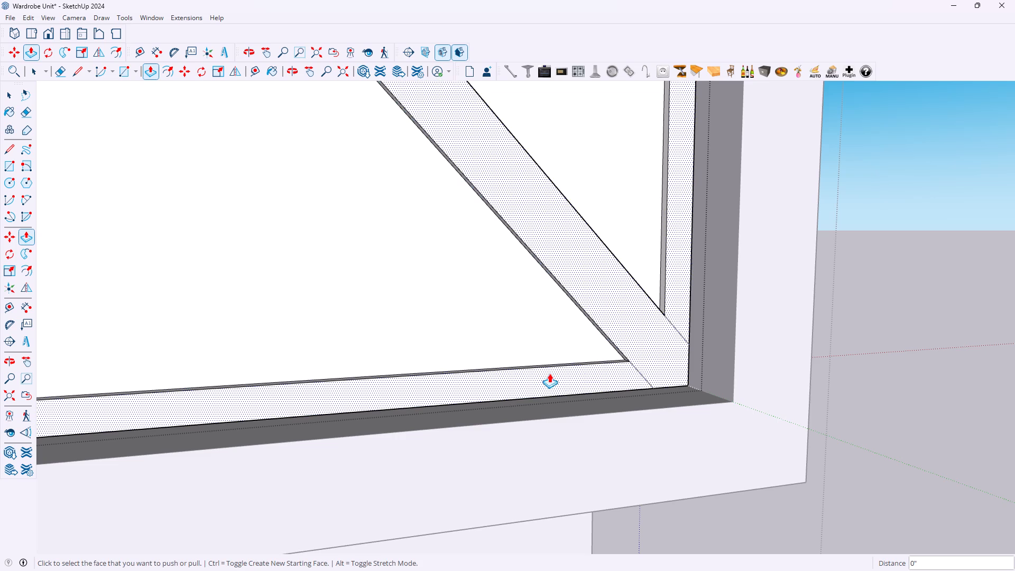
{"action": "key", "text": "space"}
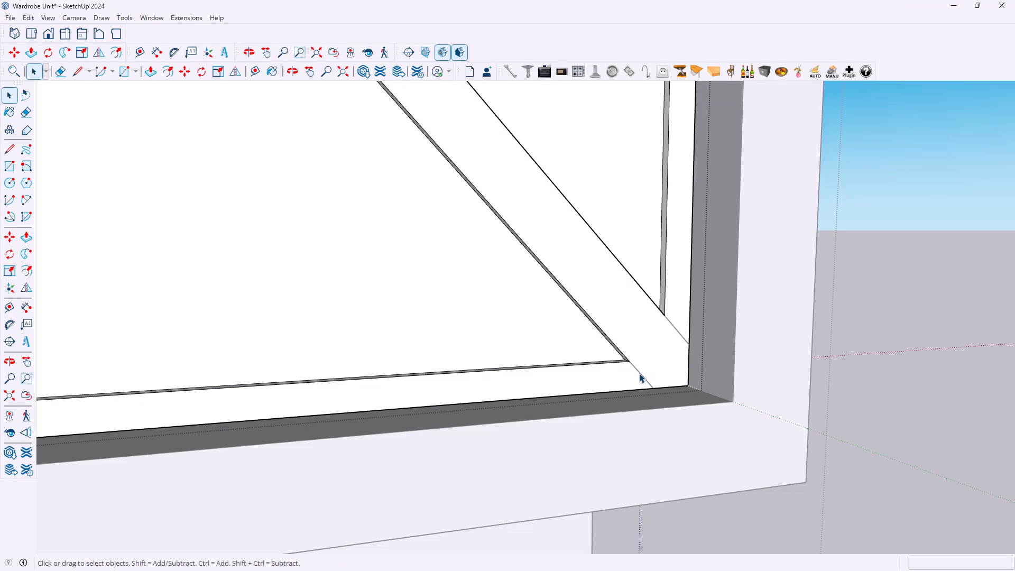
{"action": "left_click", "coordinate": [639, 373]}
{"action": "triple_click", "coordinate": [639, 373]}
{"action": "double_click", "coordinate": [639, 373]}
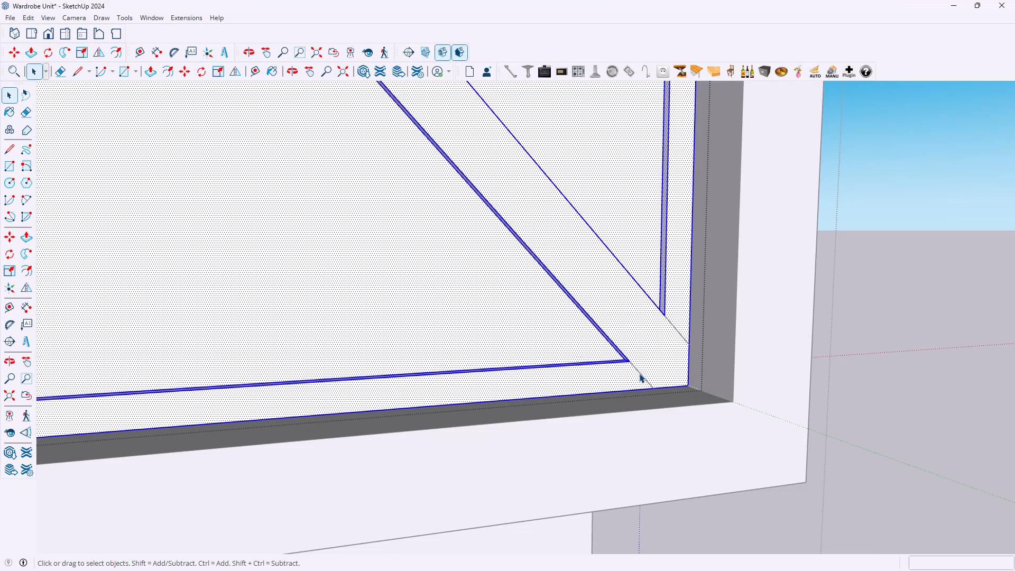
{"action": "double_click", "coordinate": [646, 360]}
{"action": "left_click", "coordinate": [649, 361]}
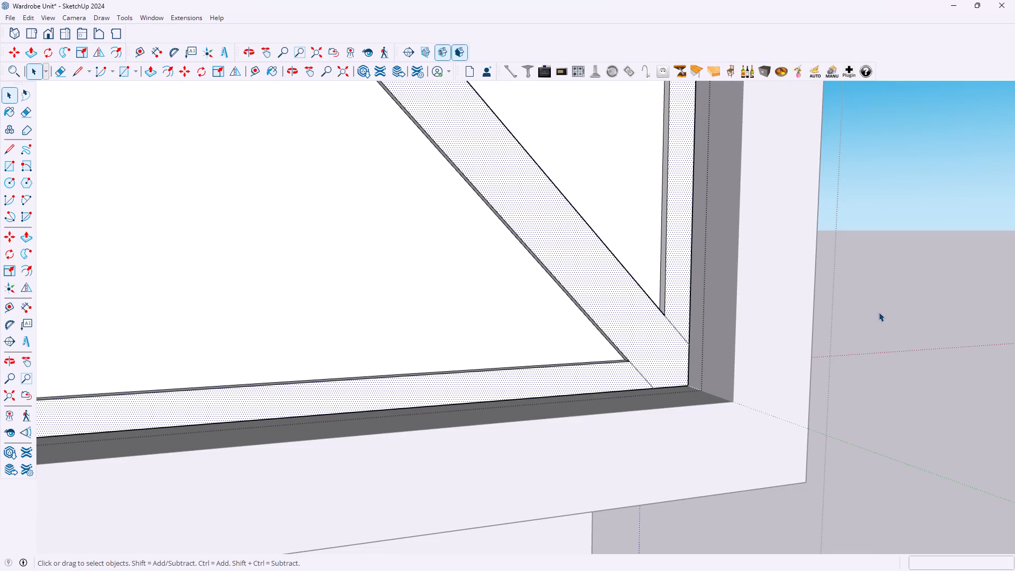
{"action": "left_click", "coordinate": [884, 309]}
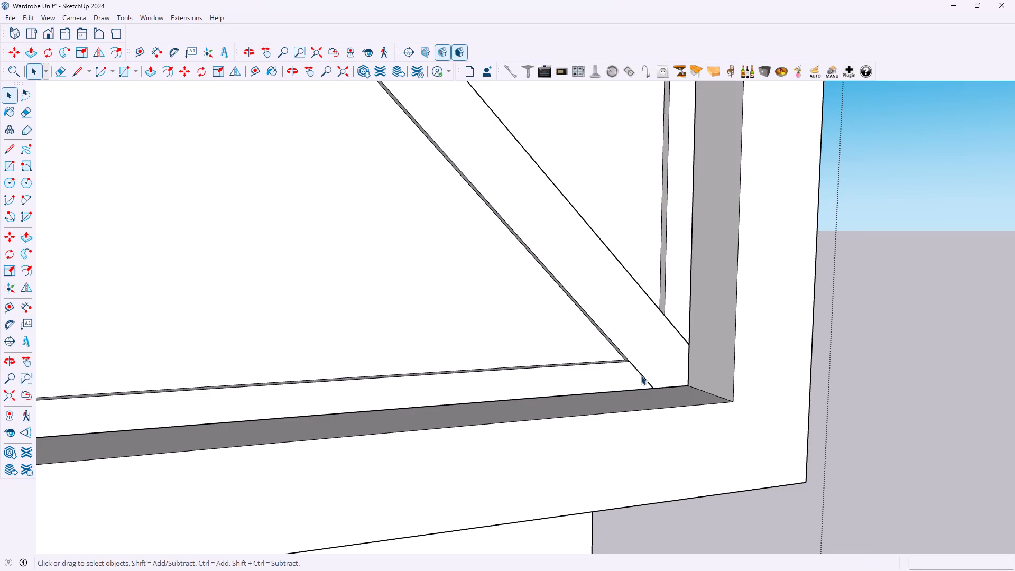
Delete the four short strip-extension lines at both lower corners of the shelf-side door.
{"action": "left_click", "coordinate": [641, 375]}
{"action": "left_click", "coordinate": [679, 334], "text": "ctrl"}
{"action": "scroll", "coordinate": [617, 342], "scroll_direction": "down", "scroll_amount": 11}
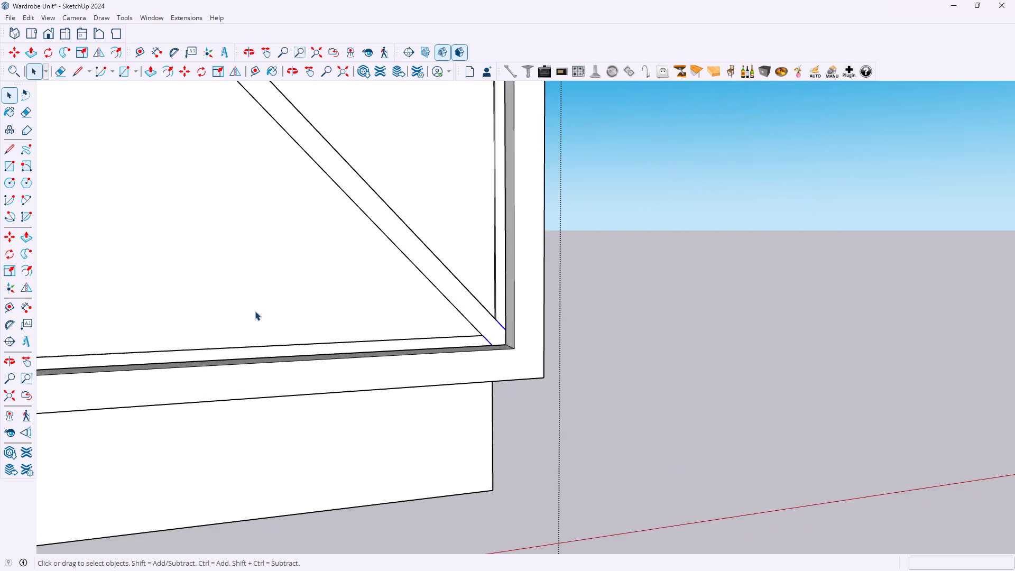
{"action": "scroll", "coordinate": [255, 311], "scroll_direction": "down", "scroll_amount": 5}
{"action": "scroll", "coordinate": [354, 297], "scroll_direction": "down", "scroll_amount": 18}
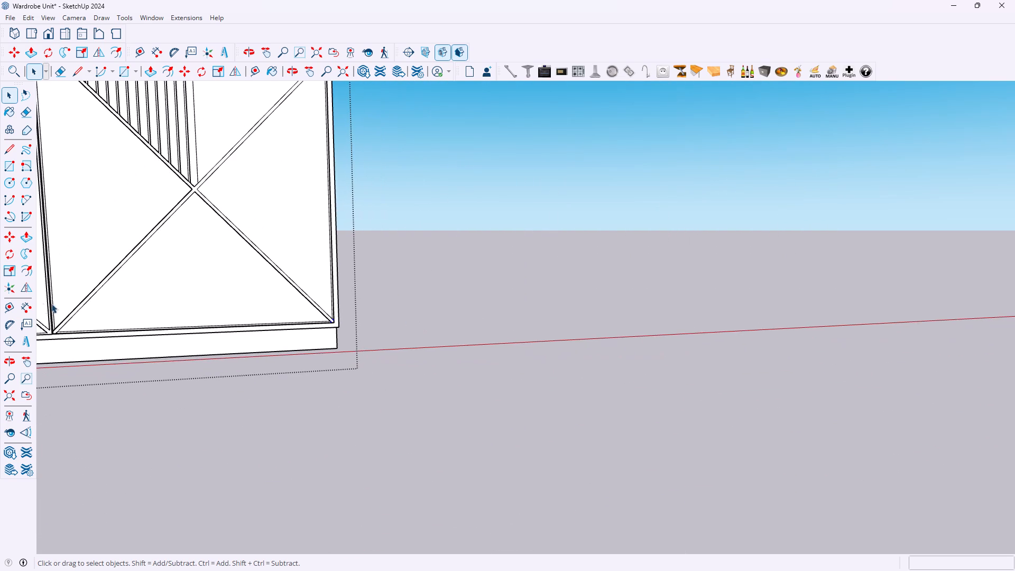
{"action": "scroll", "coordinate": [43, 303], "scroll_direction": "up", "scroll_amount": 20}
{"action": "scroll", "coordinate": [43, 303], "scroll_direction": "up", "scroll_amount": 7}
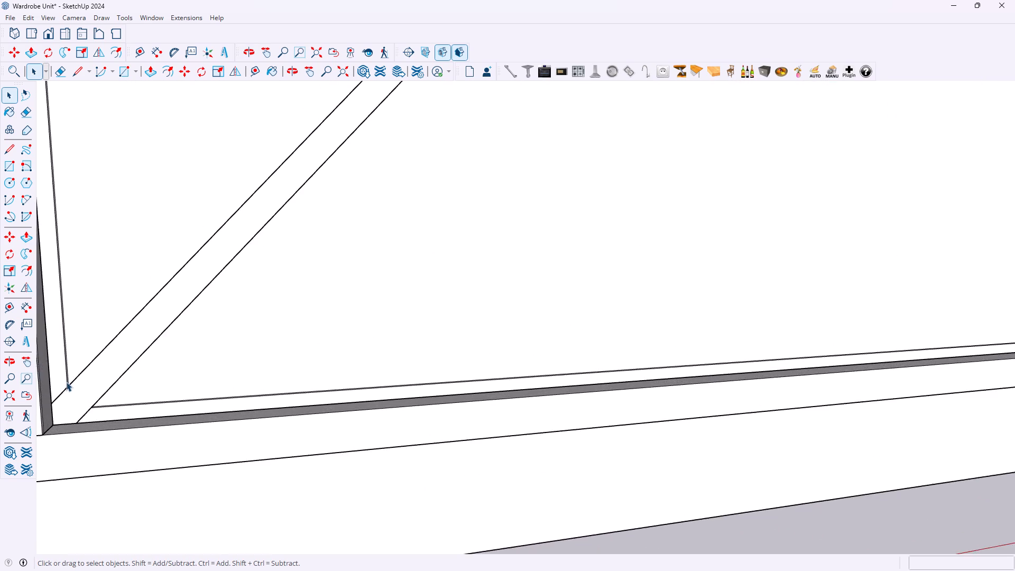
{"action": "scroll", "coordinate": [66, 382], "scroll_direction": "up", "scroll_amount": 6}
{"action": "left_click", "coordinate": [57, 394], "text": "ctrl"}
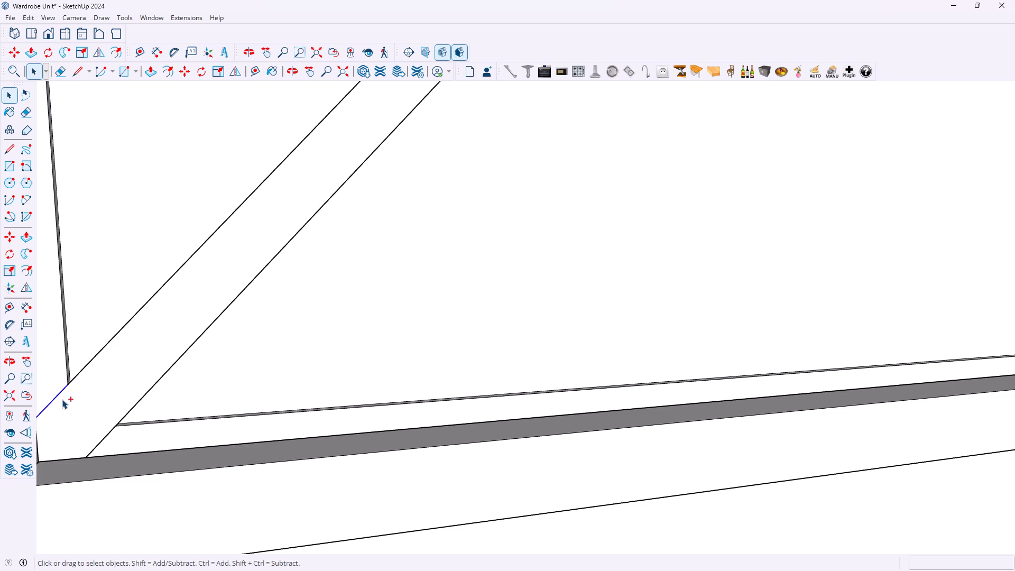
{"action": "left_click", "coordinate": [95, 446], "text": "ctrl"}
{"action": "key", "text": "Delete"}
Push the continuous crossed-strip and border face inside the shelf-side door's group back toward the surface of the infill panels.
{"action": "scroll", "coordinate": [200, 385], "scroll_direction": "down", "scroll_amount": 10}
{"action": "scroll", "coordinate": [201, 369], "scroll_direction": "down", "scroll_amount": 13}
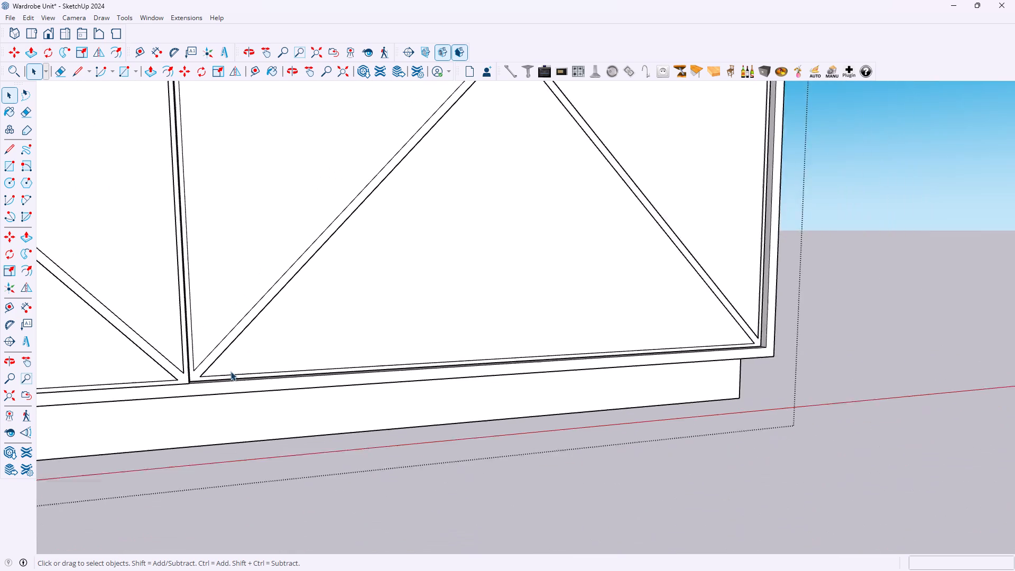
{"action": "scroll", "coordinate": [230, 371], "scroll_direction": "down", "scroll_amount": 8}
{"action": "scroll", "coordinate": [247, 313], "scroll_direction": "up", "scroll_amount": 7}
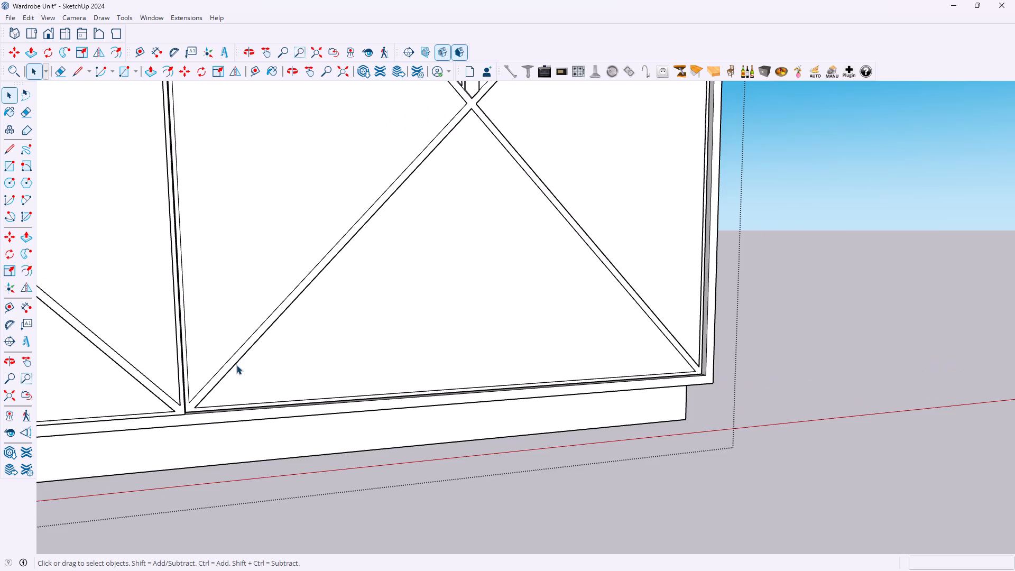
{"action": "scroll", "coordinate": [236, 365], "scroll_direction": "up", "scroll_amount": 3}
{"action": "triple_click", "coordinate": [222, 370]}
{"action": "left_click", "coordinate": [224, 369]}
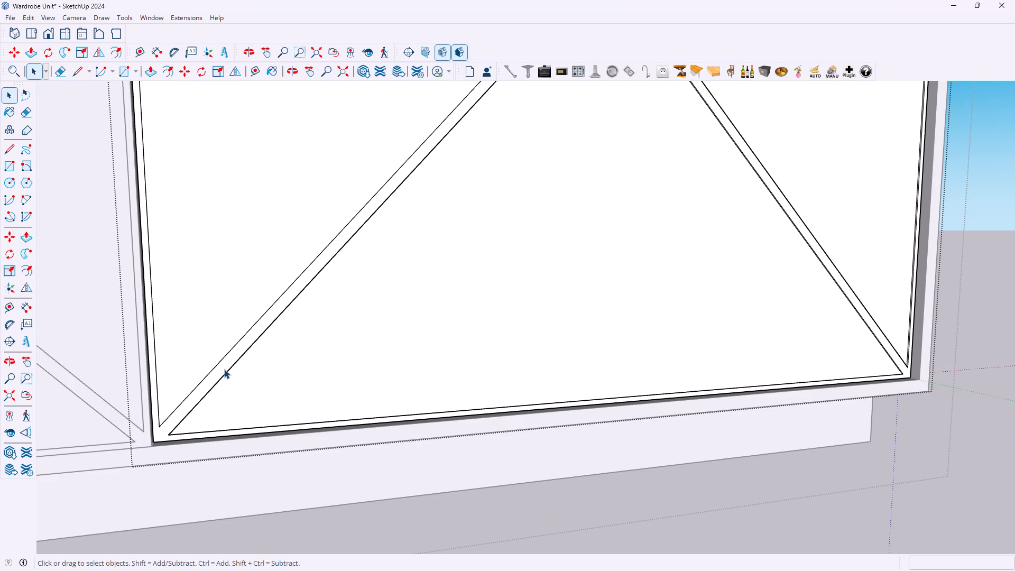
{"action": "left_click", "coordinate": [223, 369]}
{"action": "key", "text": "p"}
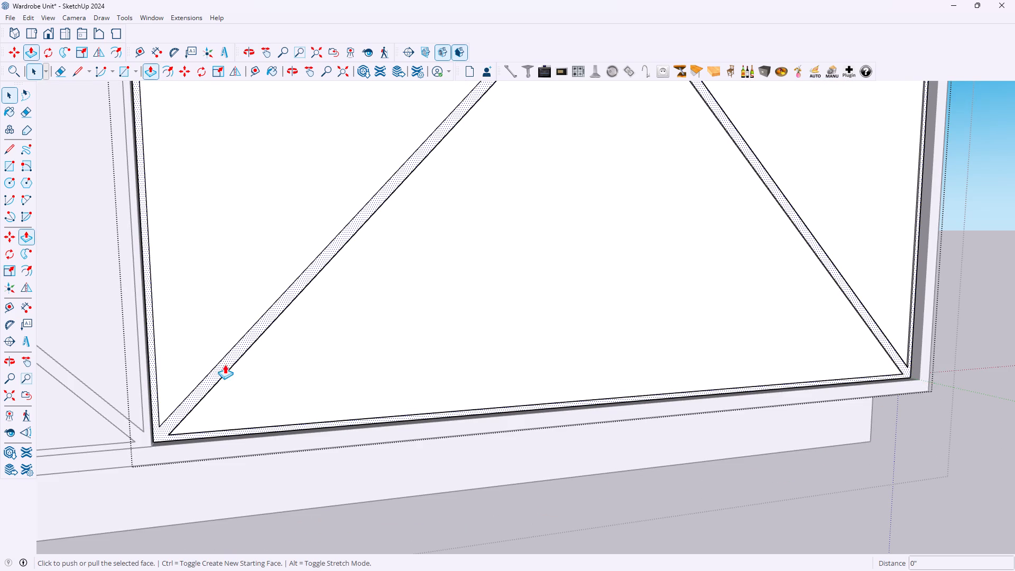
{"action": "left_click", "coordinate": [207, 383]}
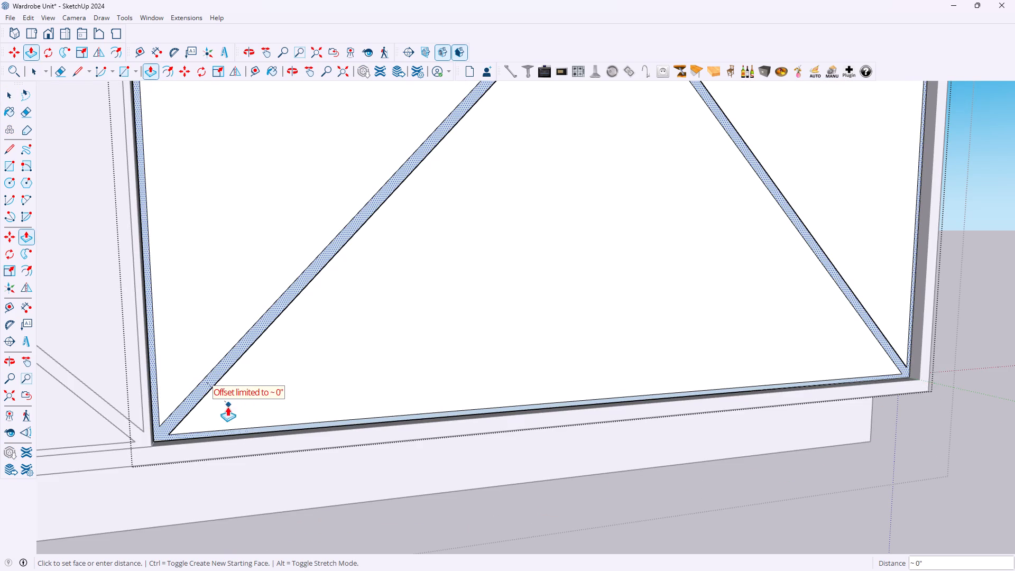
{"action": "scroll", "coordinate": [153, 432], "scroll_direction": "up", "scroll_amount": 12}
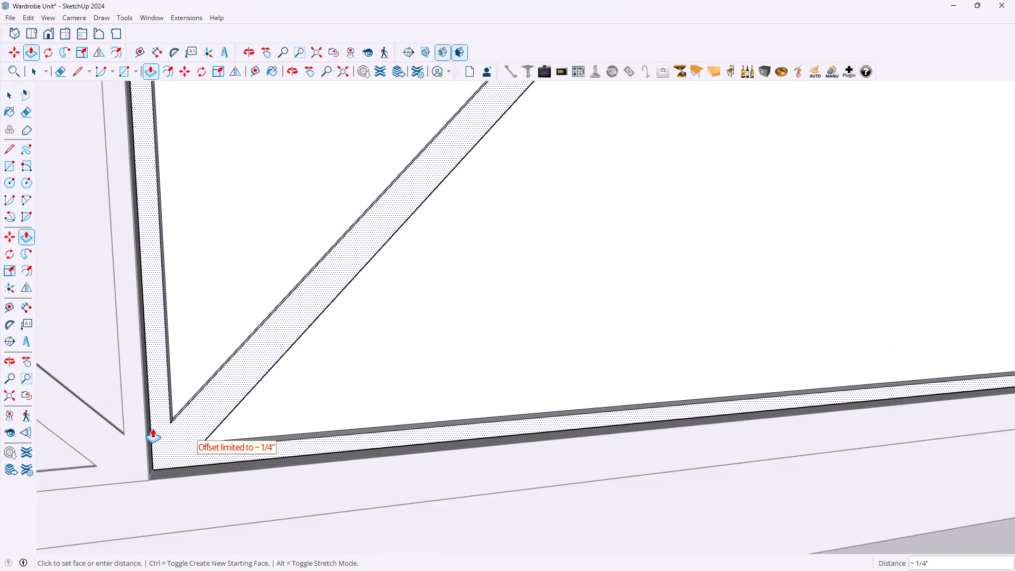
{"action": "scroll", "coordinate": [152, 428], "scroll_direction": "up", "scroll_amount": 6}
{"action": "left_click", "coordinate": [278, 421]}
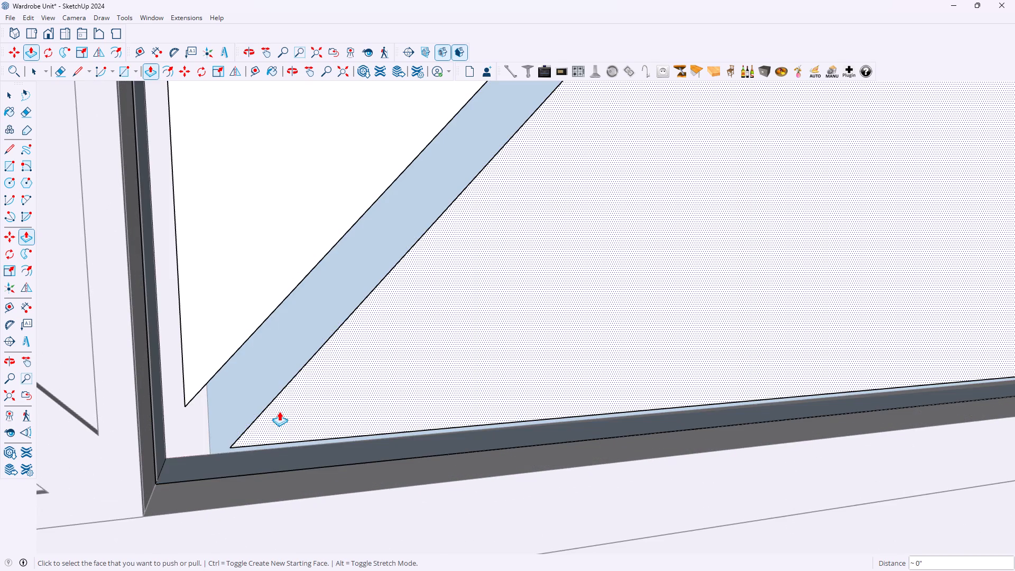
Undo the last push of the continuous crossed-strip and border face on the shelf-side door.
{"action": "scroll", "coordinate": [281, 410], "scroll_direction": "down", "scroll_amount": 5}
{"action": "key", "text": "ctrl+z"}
Draw two lines about 1/4" long extending the diagonal strip's edges to the shelf-side door's outer edges at its lower corner beside the neighbouring door.
{"action": "scroll", "coordinate": [278, 408], "scroll_direction": "up", "scroll_amount": 4}
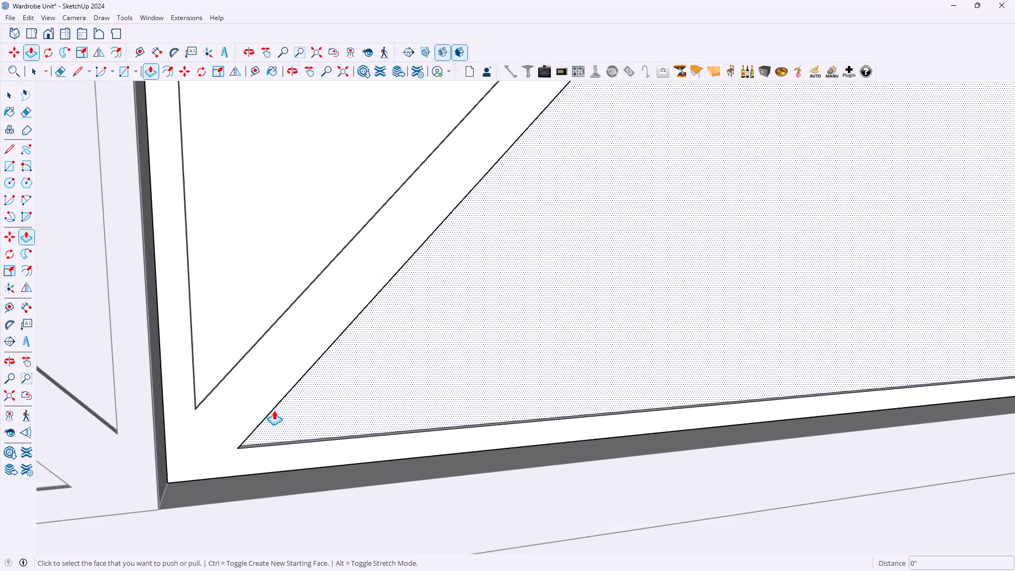
{"action": "scroll", "coordinate": [274, 410], "scroll_direction": "up", "scroll_amount": 4}
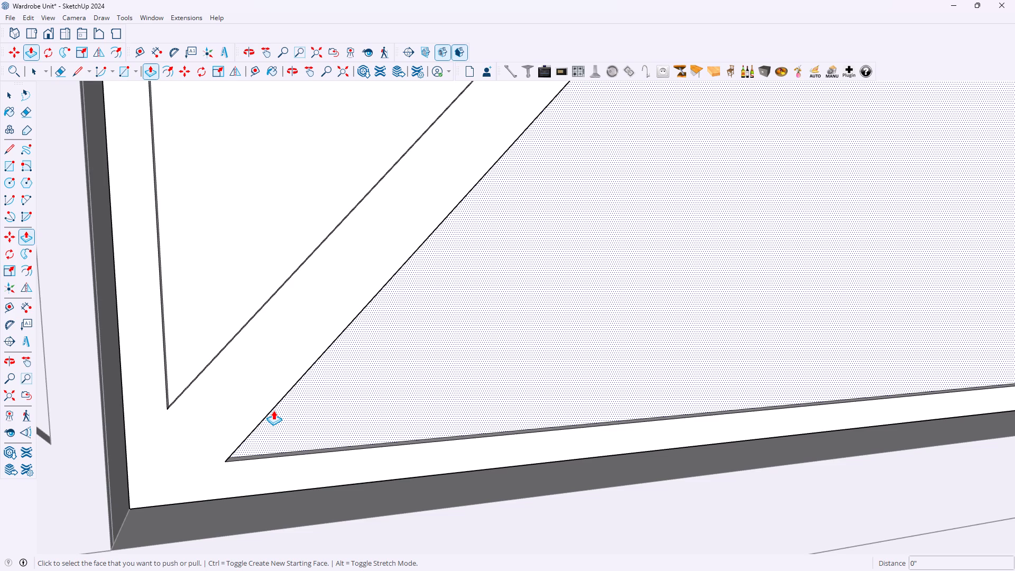
{"action": "key", "text": "l"}
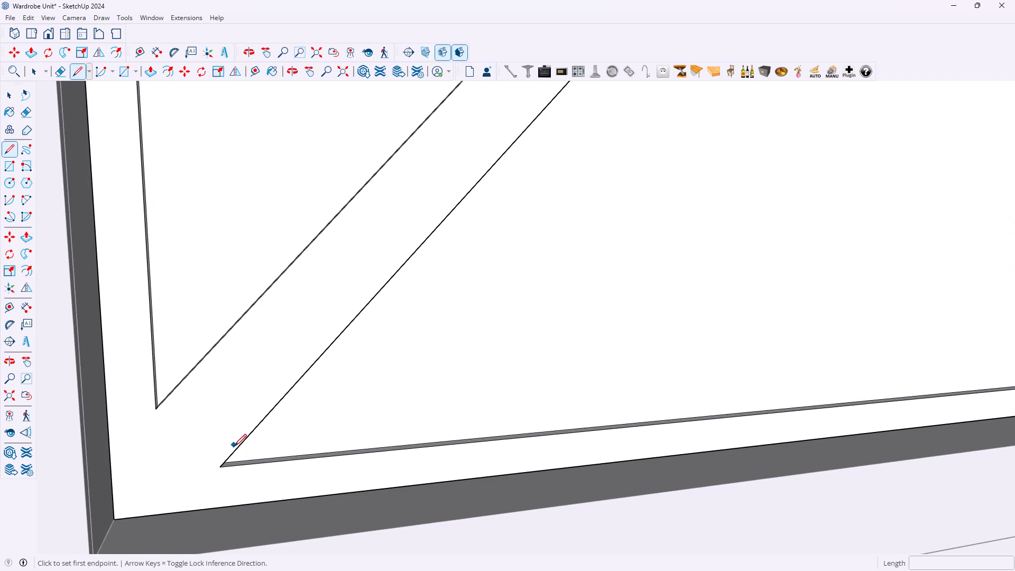
{"action": "key", "text": "space"}
{"action": "scroll", "coordinate": [349, 395], "scroll_direction": "down", "scroll_amount": 8}
{"action": "scroll", "coordinate": [418, 379], "scroll_direction": "up", "scroll_amount": 1}
{"action": "scroll", "coordinate": [418, 378], "scroll_direction": "down", "scroll_amount": 18}
{"action": "scroll", "coordinate": [608, 376], "scroll_direction": "up", "scroll_amount": 1}
{"action": "scroll", "coordinate": [608, 376], "scroll_direction": "down", "scroll_amount": 3}
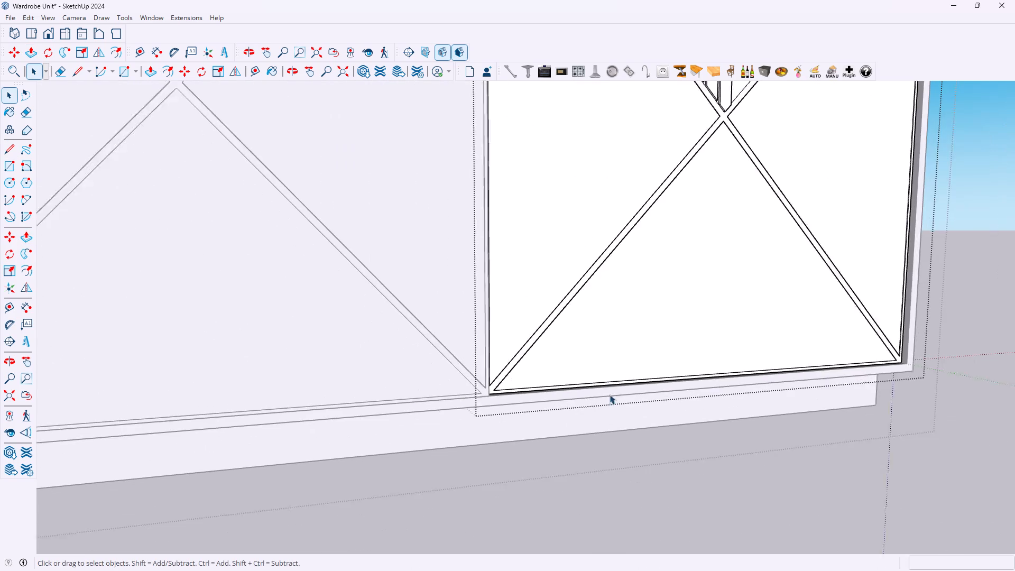
{"action": "scroll", "coordinate": [610, 394], "scroll_direction": "down", "scroll_amount": 1}
{"action": "scroll", "coordinate": [611, 376], "scroll_direction": "up", "scroll_amount": 16}
{"action": "scroll", "coordinate": [370, 428], "scroll_direction": "up", "scroll_amount": 7}
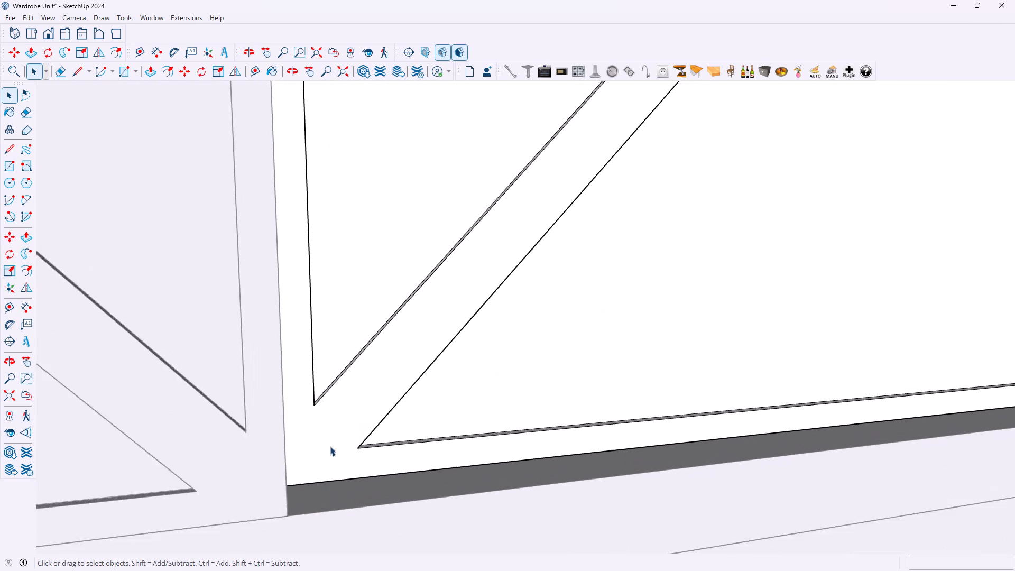
{"action": "scroll", "coordinate": [330, 446], "scroll_direction": "up", "scroll_amount": 8}
{"action": "key", "text": "l"}
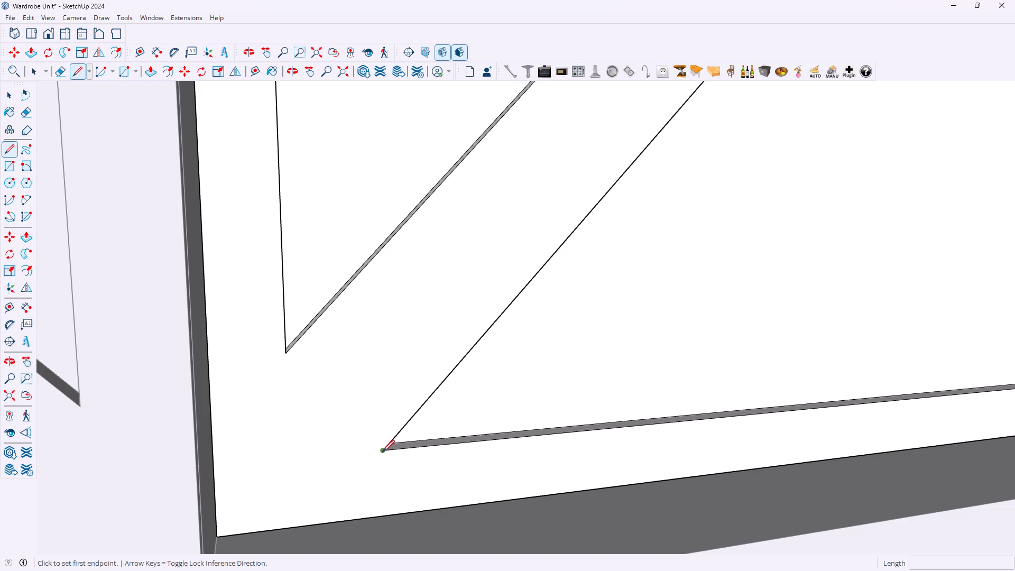
{"action": "left_click", "coordinate": [380, 455]}
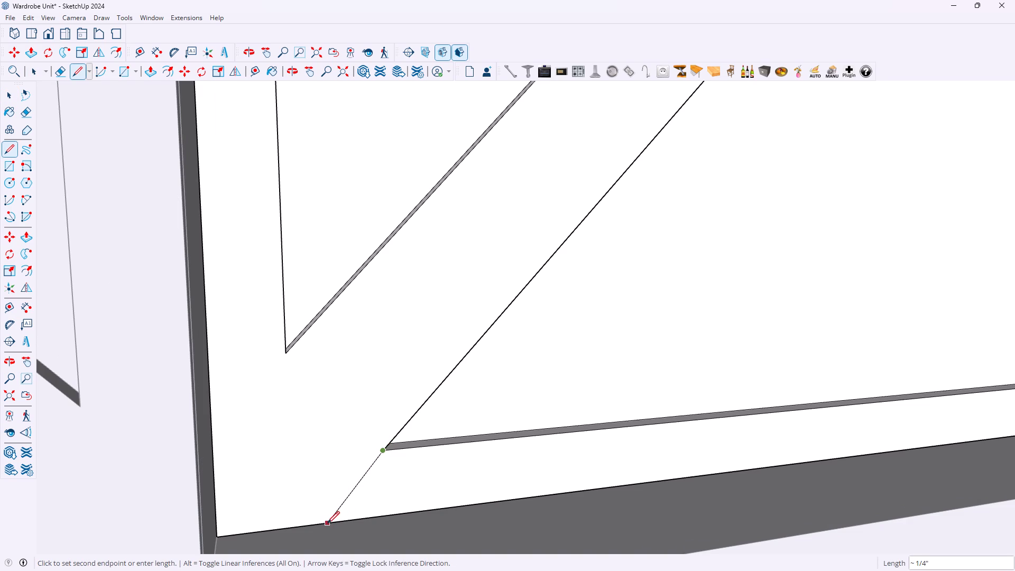
{"action": "left_click", "coordinate": [321, 523]}
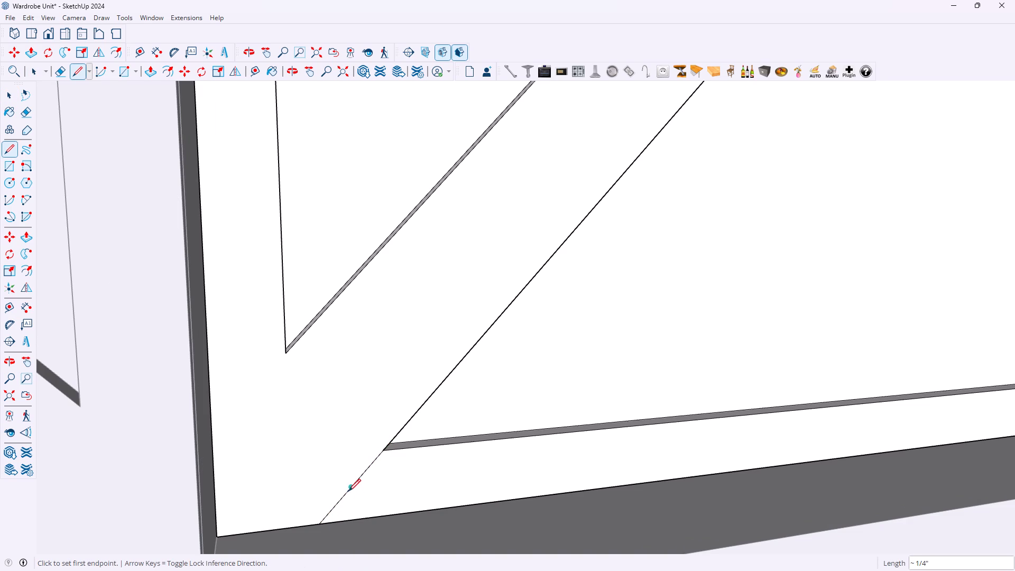
{"action": "key", "text": "l"}
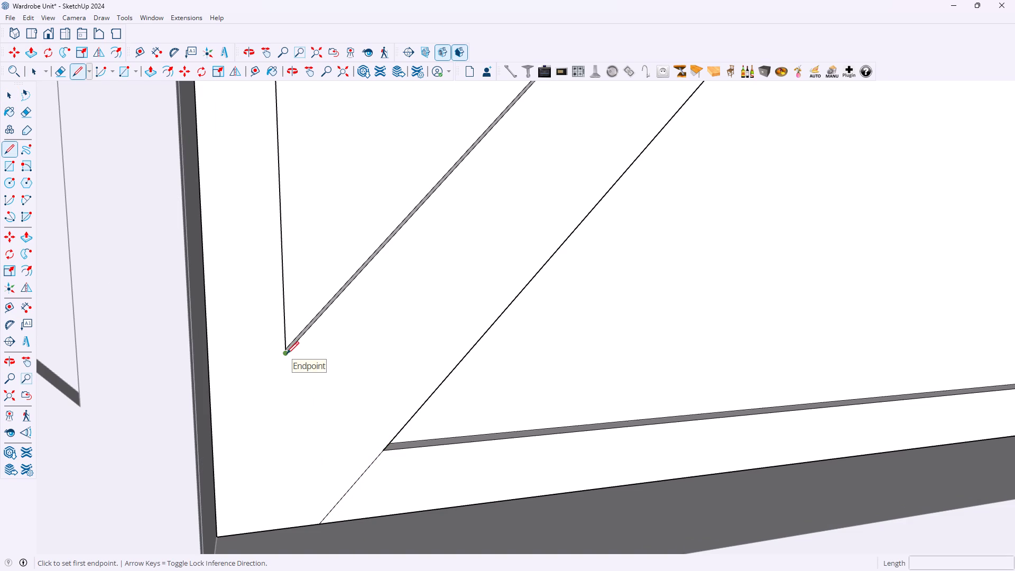
{"action": "left_click", "coordinate": [287, 354]}
{"action": "left_click", "coordinate": [213, 432]}
Draw two lines about 1/4" long extending the other diagonal strip's edges to the door's outer edges at the shelf-side door's lower outer corner.
{"action": "scroll", "coordinate": [256, 403], "scroll_direction": "down", "scroll_amount": 20}
{"action": "scroll", "coordinate": [256, 403], "scroll_direction": "down", "scroll_amount": 13}
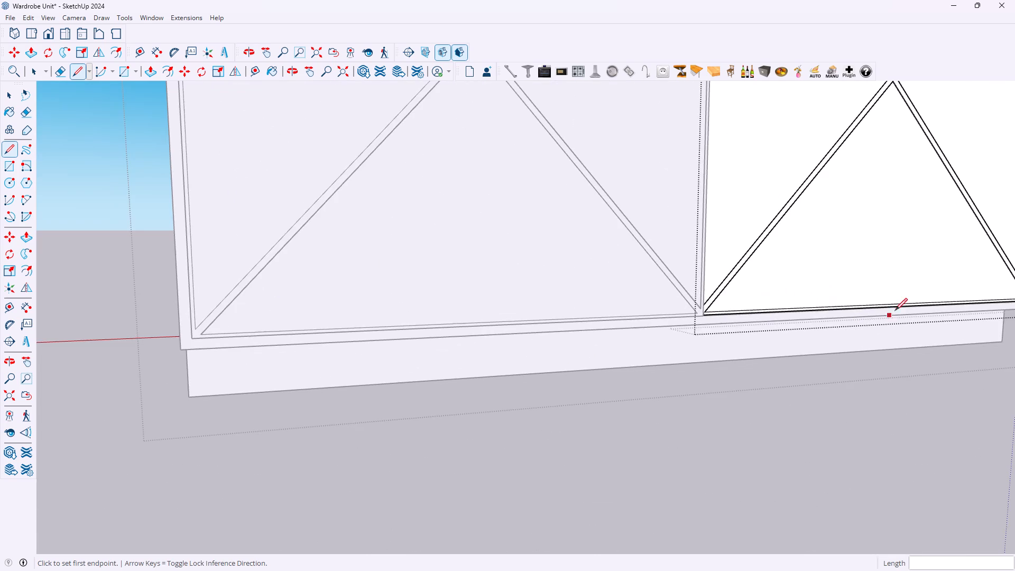
{"action": "middle_click_drag", "start_coordinate": [964, 284], "coordinate": [733, 255]}
{"action": "scroll", "coordinate": [964, 284], "scroll_direction": "down", "scroll_amount": 1}
{"action": "scroll", "coordinate": [808, 254], "scroll_direction": "up", "scroll_amount": 1}
{"action": "scroll", "coordinate": [808, 254], "scroll_direction": "down", "scroll_amount": 11}
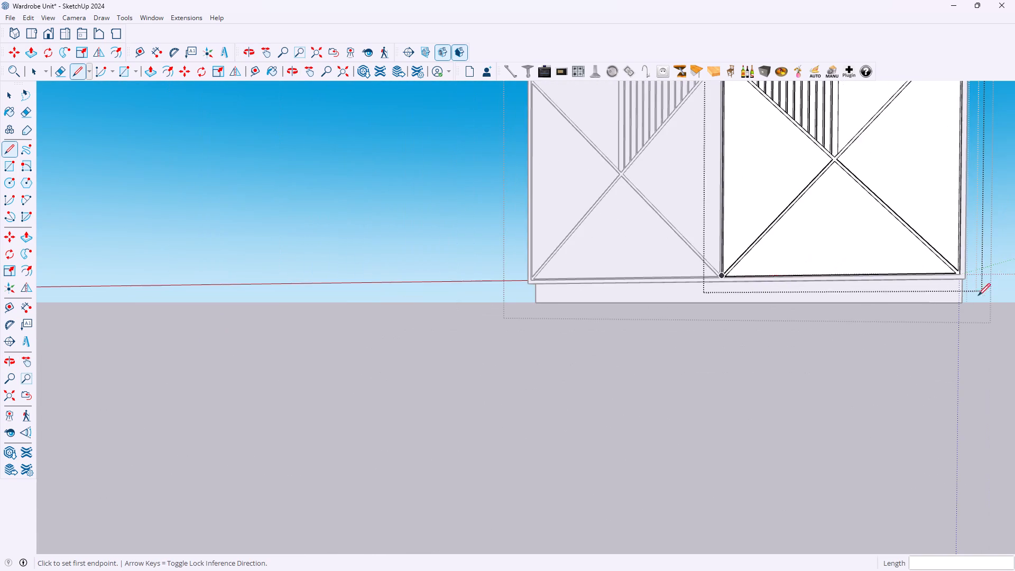
{"action": "scroll", "coordinate": [984, 282], "scroll_direction": "up", "scroll_amount": 20}
{"action": "scroll", "coordinate": [984, 282], "scroll_direction": "up", "scroll_amount": 3}
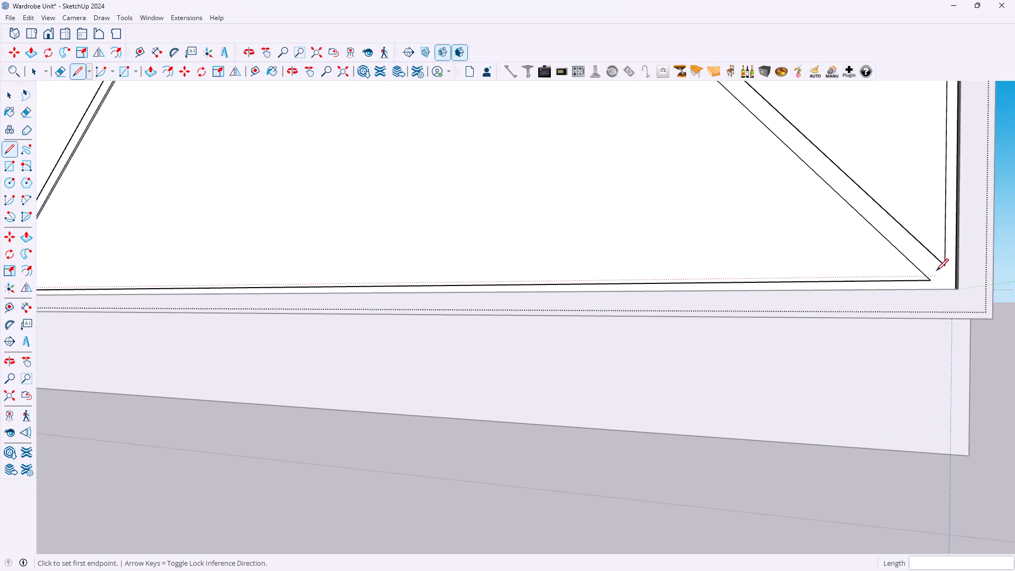
{"action": "scroll", "coordinate": [936, 271], "scroll_direction": "up", "scroll_amount": 4}
{"action": "middle_click_drag", "start_coordinate": [936, 282], "coordinate": [959, 317]}
{"action": "scroll", "coordinate": [936, 285], "scroll_direction": "up", "scroll_amount": 6}
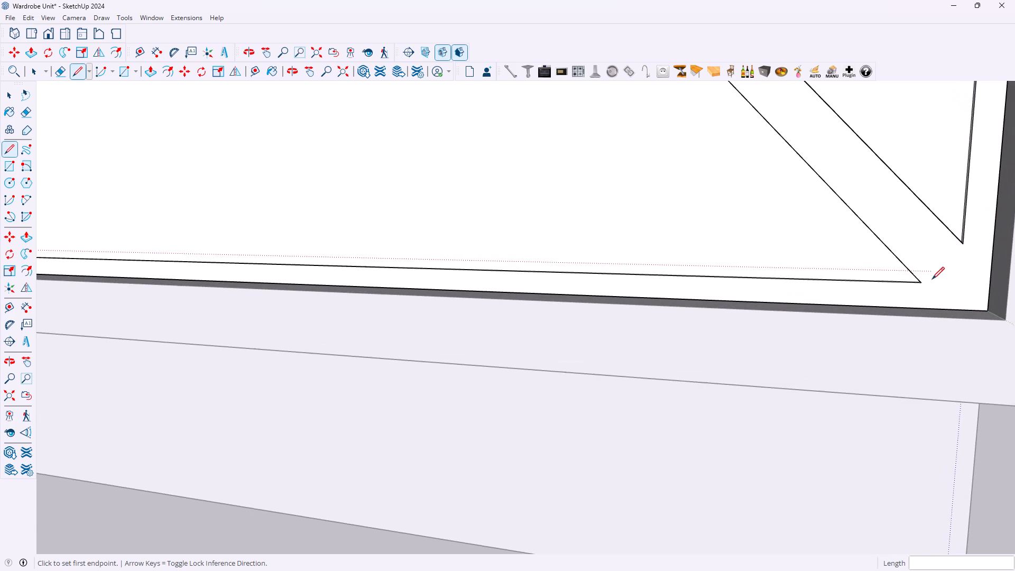
{"action": "scroll", "coordinate": [932, 279], "scroll_direction": "up", "scroll_amount": 8}
{"action": "key", "text": "l"}
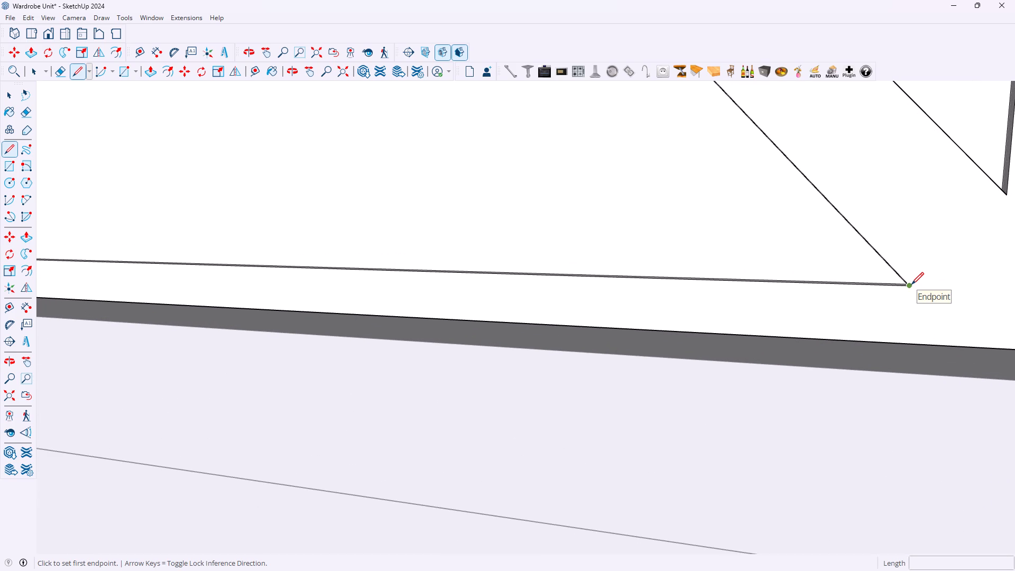
{"action": "left_click", "coordinate": [911, 284]}
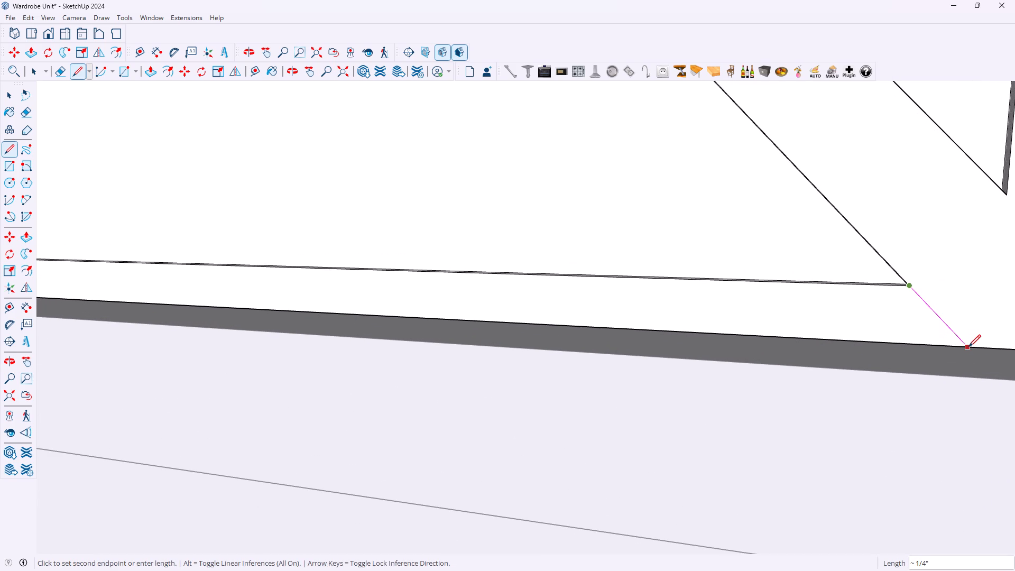
{"action": "left_click", "coordinate": [968, 347]}
{"action": "scroll", "coordinate": [706, 280], "scroll_direction": "down", "scroll_amount": 7}
{"action": "scroll", "coordinate": [874, 264], "scroll_direction": "down", "scroll_amount": 1}
{"action": "scroll", "coordinate": [897, 227], "scroll_direction": "up", "scroll_amount": 2}
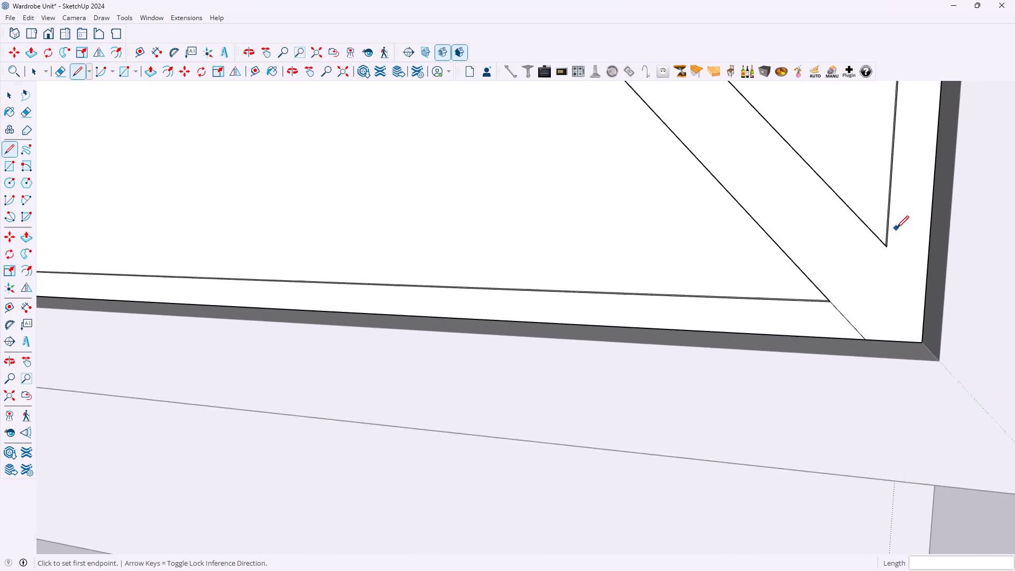
{"action": "scroll", "coordinate": [897, 228], "scroll_direction": "up", "scroll_amount": 7}
{"action": "left_click", "coordinate": [884, 256]}
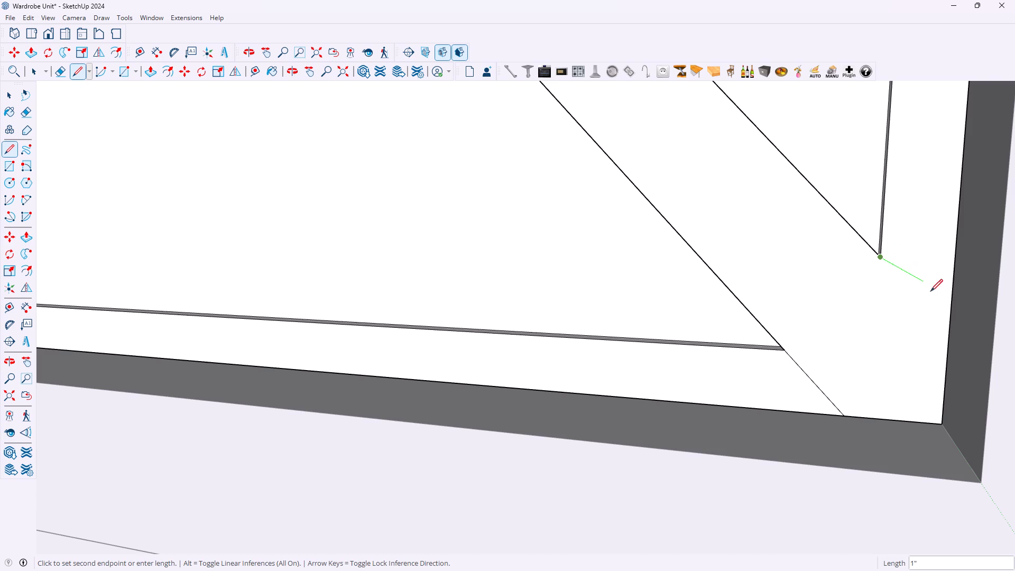
{"action": "left_click", "coordinate": [949, 328]}
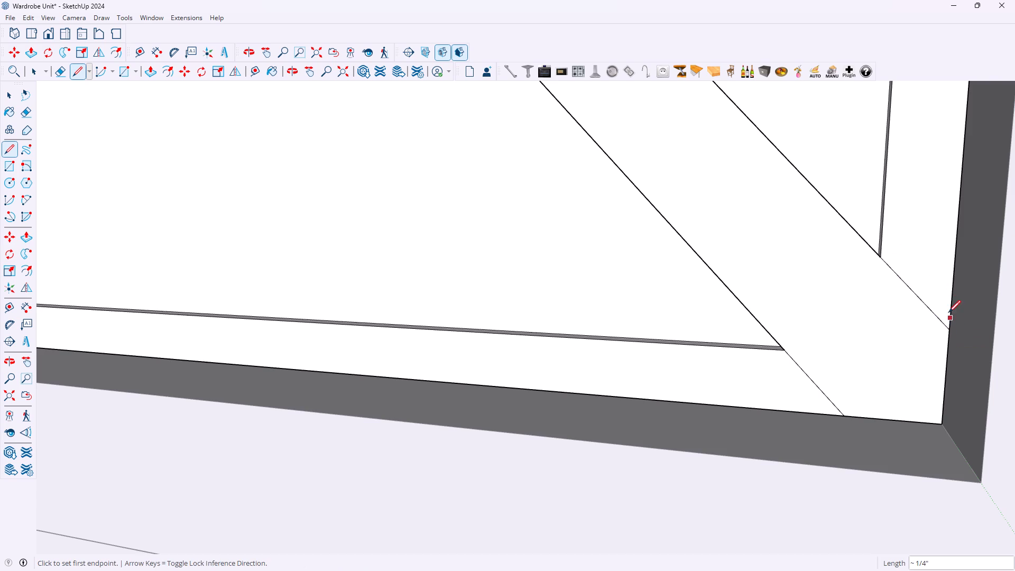
Undo the upper strip-extension line at the lower outer corner and redraw it about 1/4" long to the door's side edge.
{"action": "key", "text": "p"}
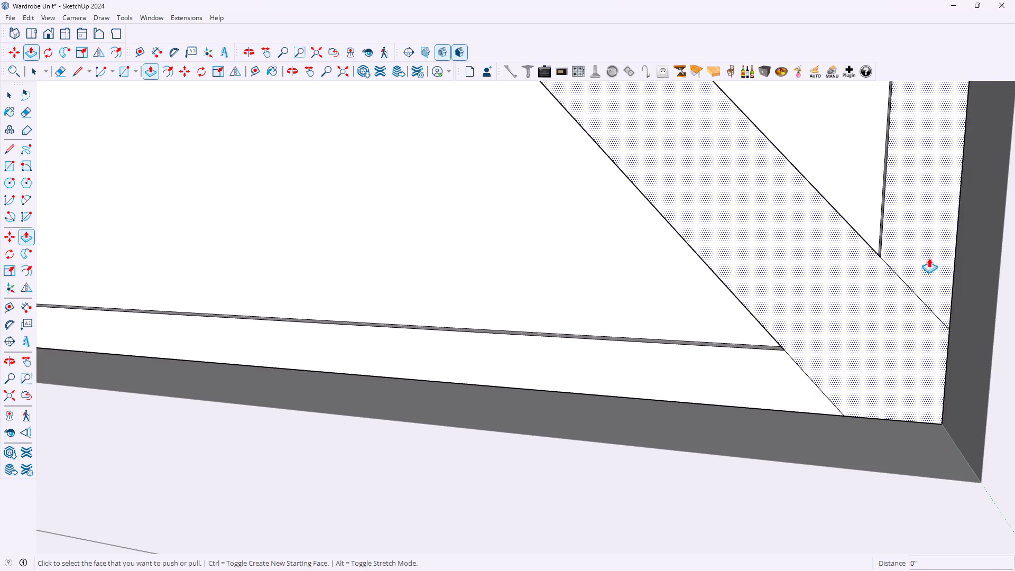
{"action": "scroll", "coordinate": [926, 256], "scroll_direction": "up", "scroll_amount": 15}
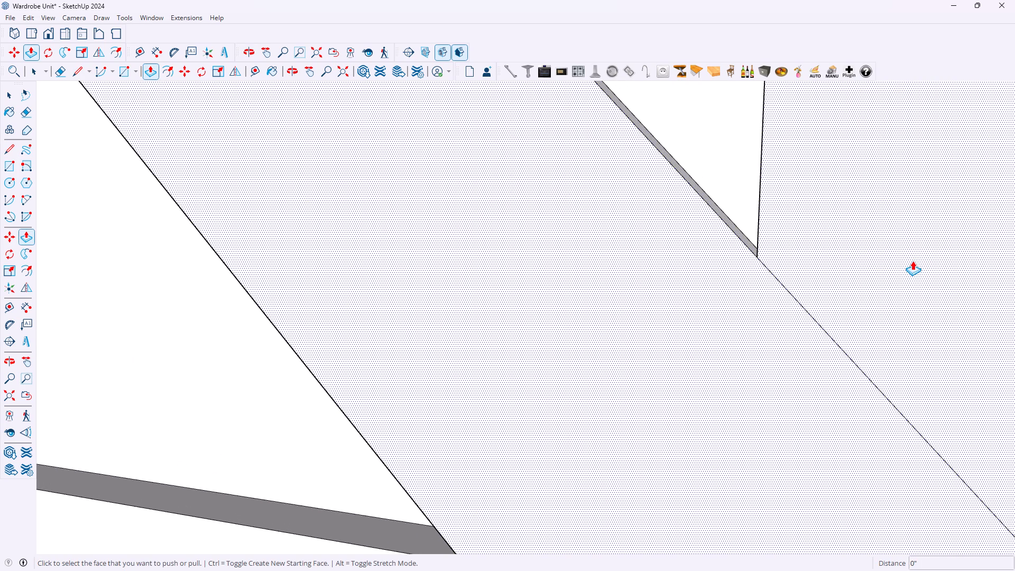
{"action": "middle_click_drag", "start_coordinate": [836, 265], "coordinate": [927, 251]}
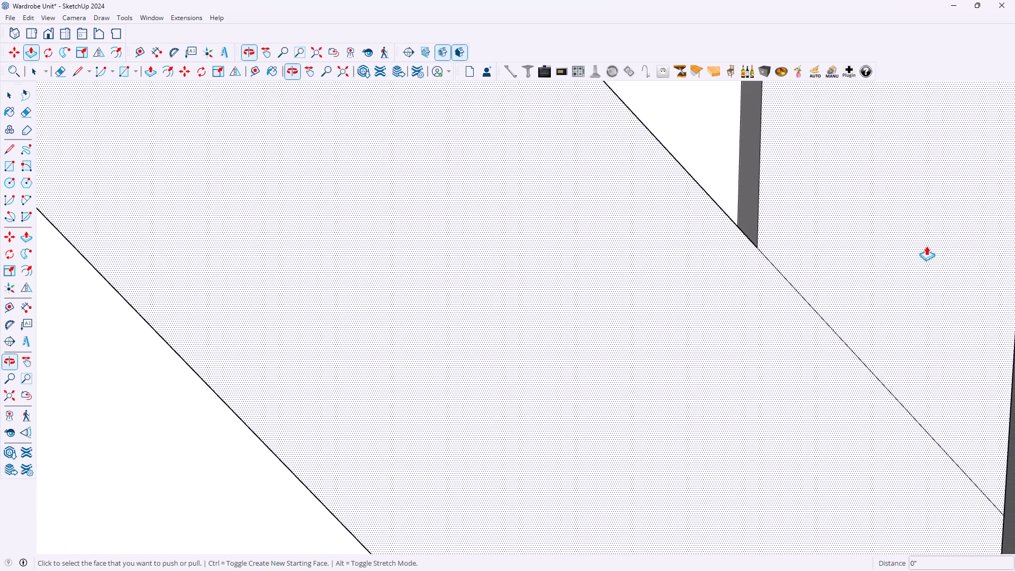
{"action": "key", "text": "ctrl+z"}
{"action": "scroll", "coordinate": [874, 254], "scroll_direction": "down", "scroll_amount": 10}
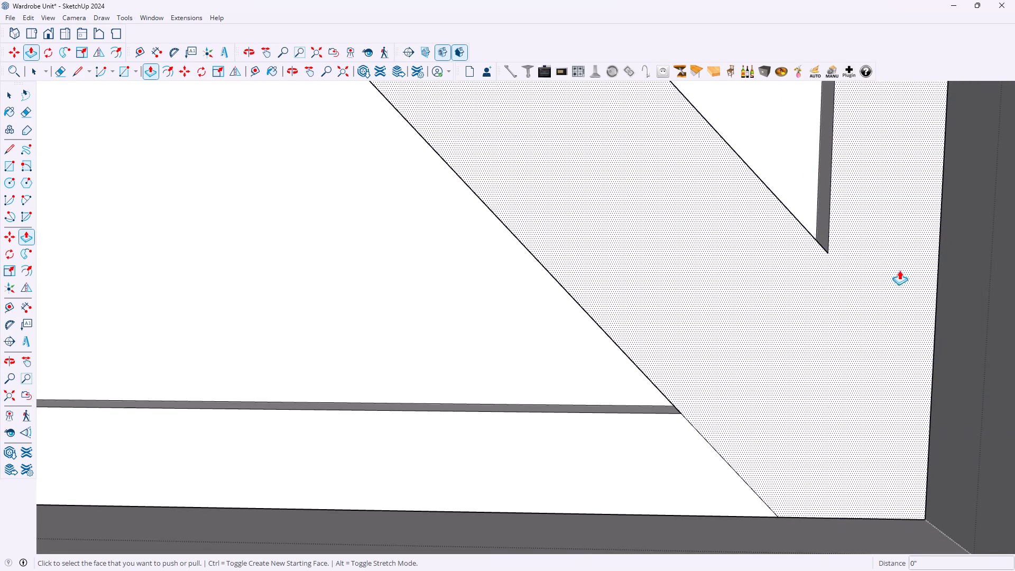
{"action": "key", "text": "l"}
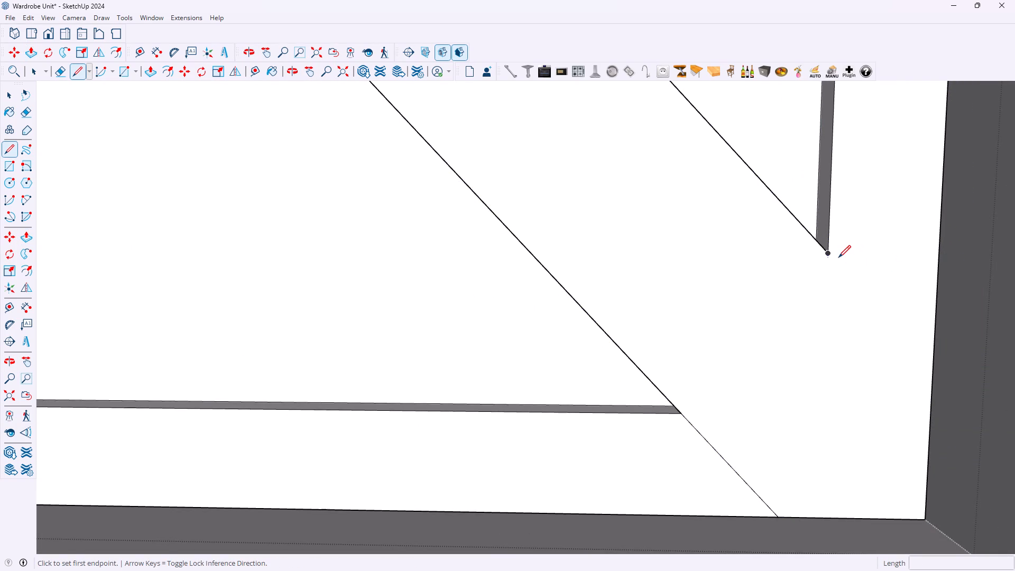
{"action": "left_click", "coordinate": [829, 255]}
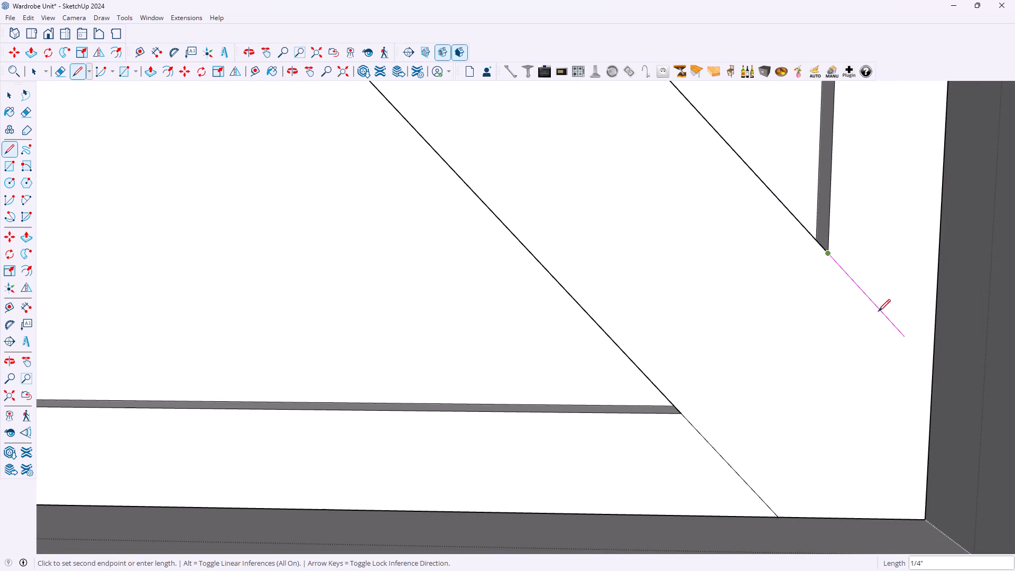
{"action": "left_click", "coordinate": [932, 367]}
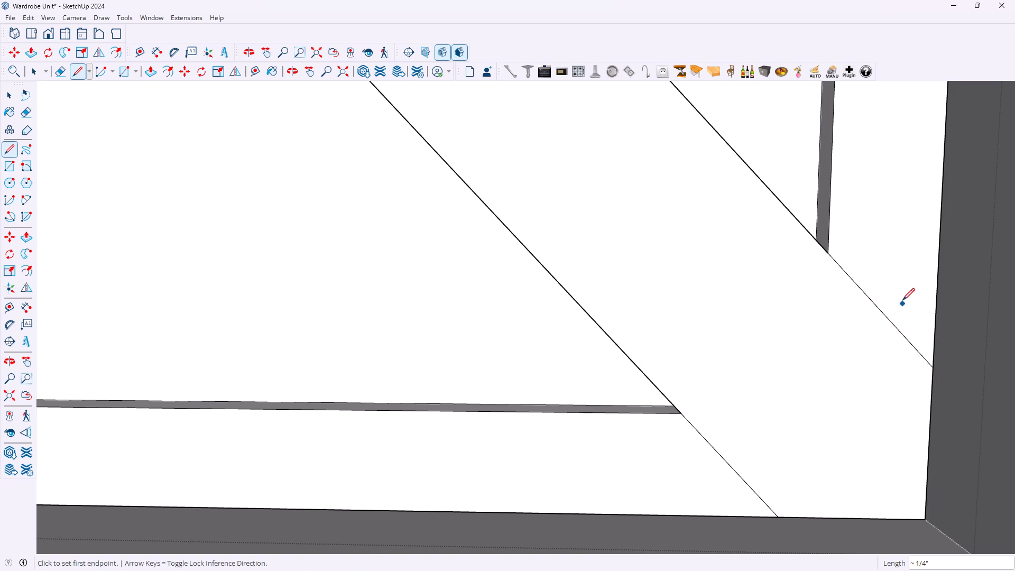
Push the bottom border face of the shelf-side door back toward the infill panels, entering a distance of 0.08.
{"action": "key", "text": "p"}
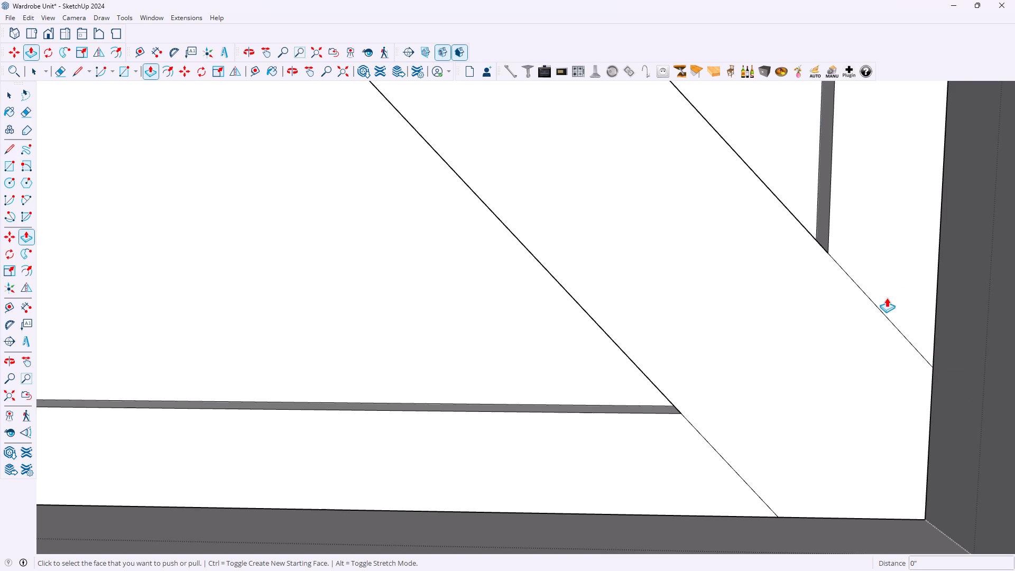
{"action": "left_click", "coordinate": [661, 445]}
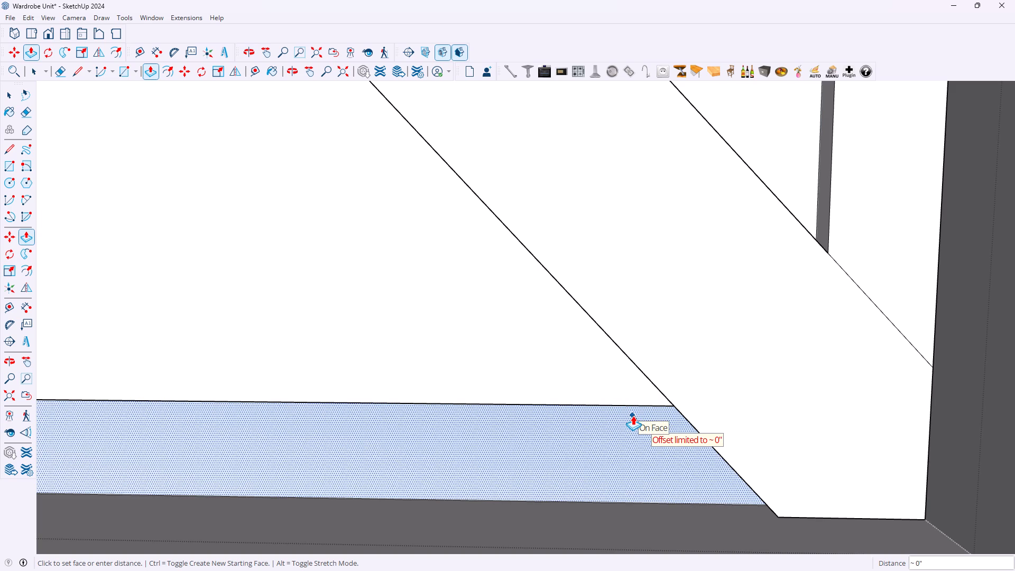
{"action": "type", "text": "0.08"}
{"action": "key", "text": "Return"}
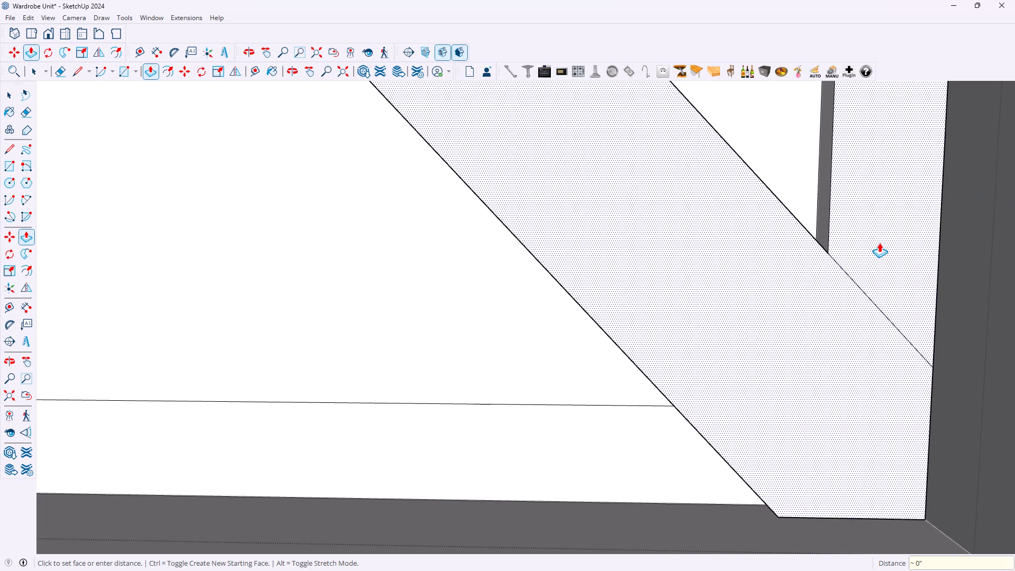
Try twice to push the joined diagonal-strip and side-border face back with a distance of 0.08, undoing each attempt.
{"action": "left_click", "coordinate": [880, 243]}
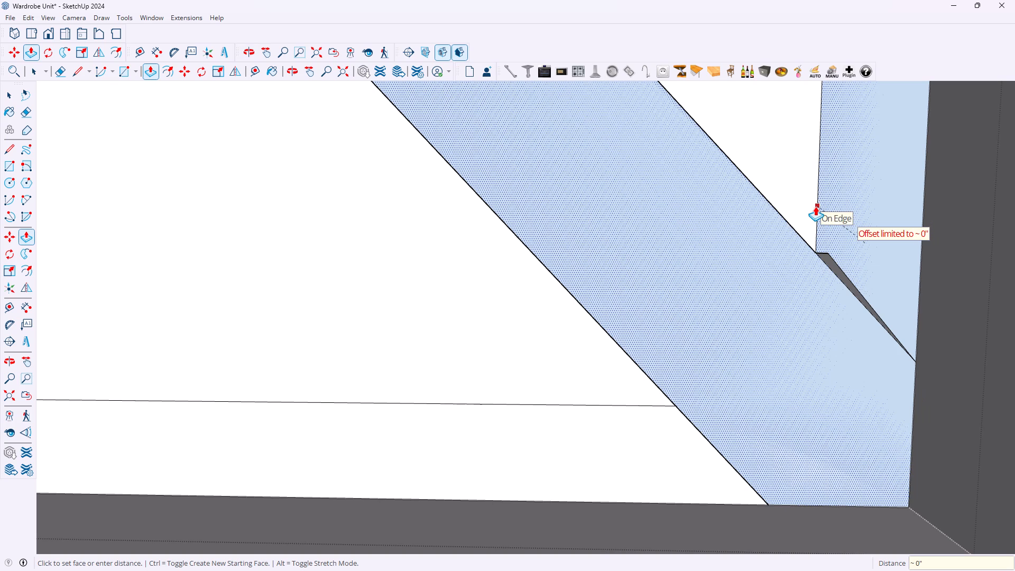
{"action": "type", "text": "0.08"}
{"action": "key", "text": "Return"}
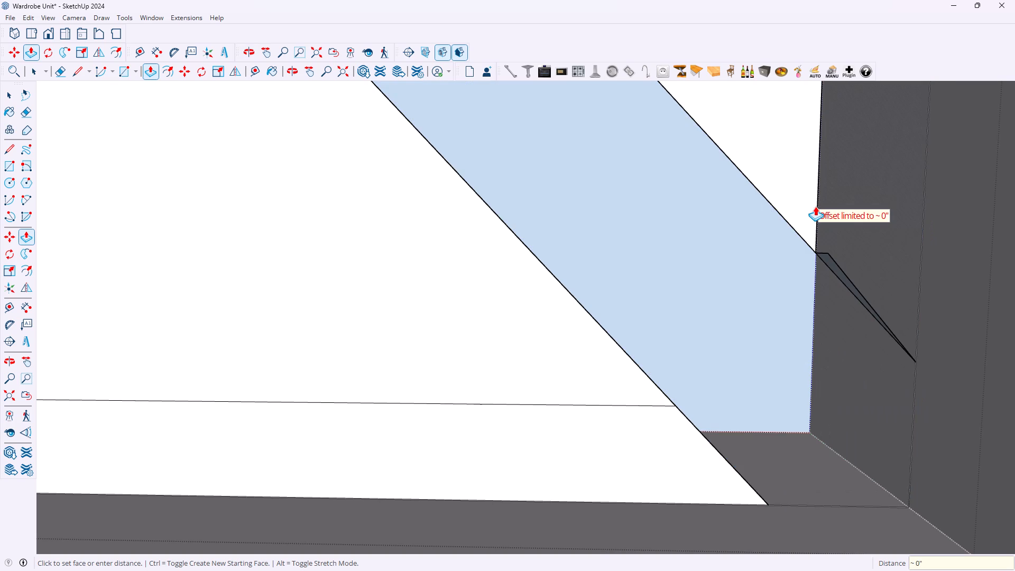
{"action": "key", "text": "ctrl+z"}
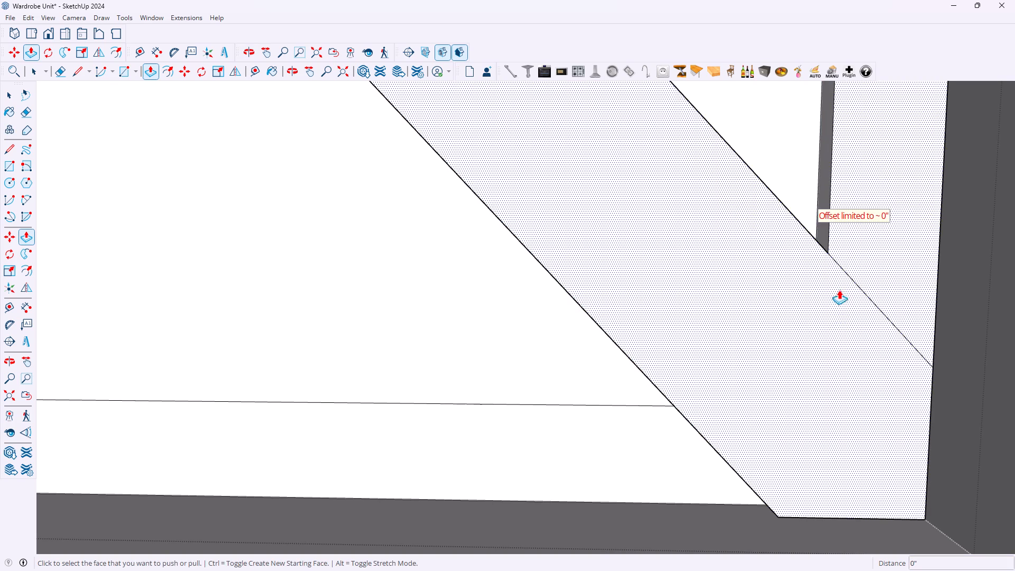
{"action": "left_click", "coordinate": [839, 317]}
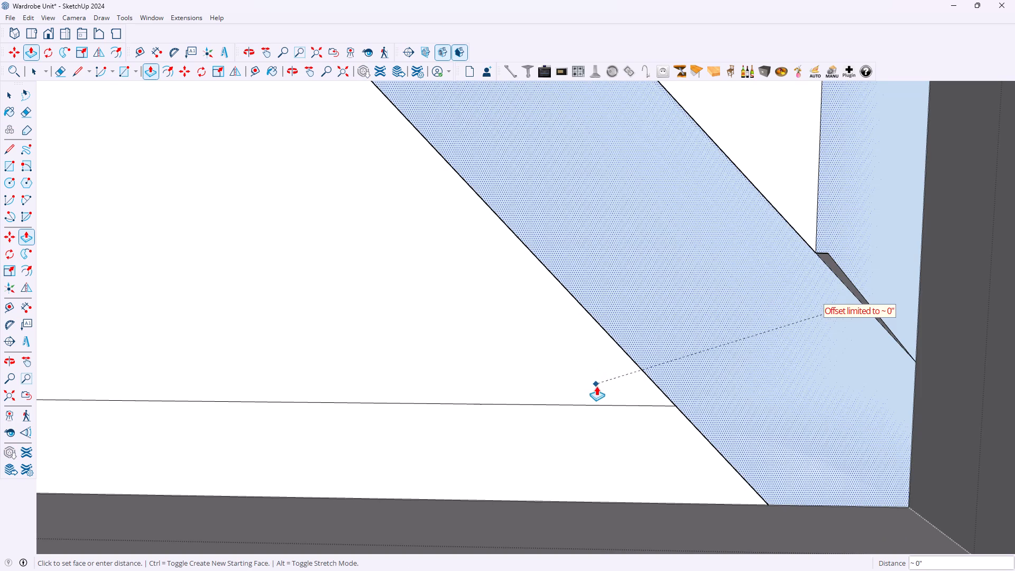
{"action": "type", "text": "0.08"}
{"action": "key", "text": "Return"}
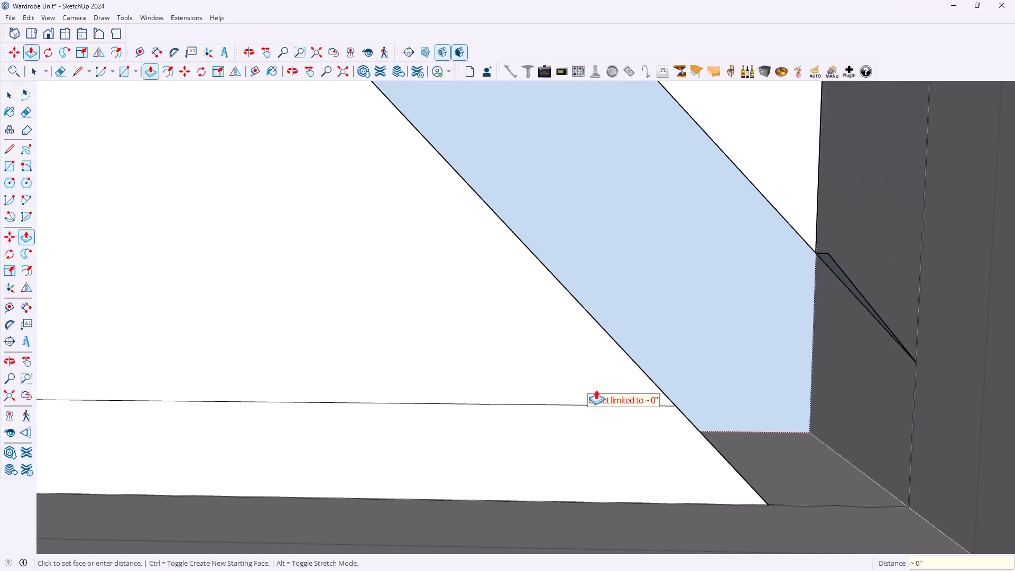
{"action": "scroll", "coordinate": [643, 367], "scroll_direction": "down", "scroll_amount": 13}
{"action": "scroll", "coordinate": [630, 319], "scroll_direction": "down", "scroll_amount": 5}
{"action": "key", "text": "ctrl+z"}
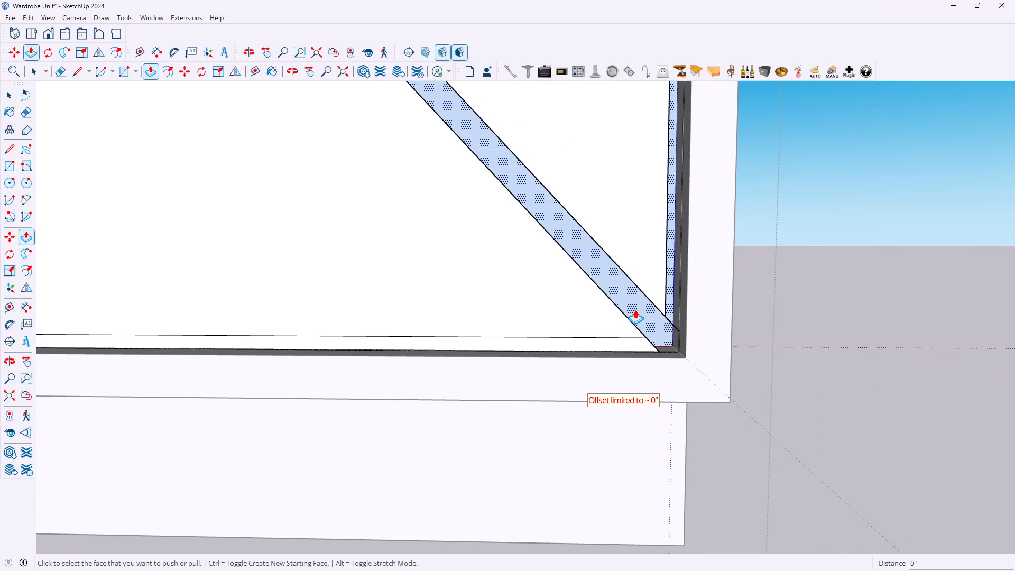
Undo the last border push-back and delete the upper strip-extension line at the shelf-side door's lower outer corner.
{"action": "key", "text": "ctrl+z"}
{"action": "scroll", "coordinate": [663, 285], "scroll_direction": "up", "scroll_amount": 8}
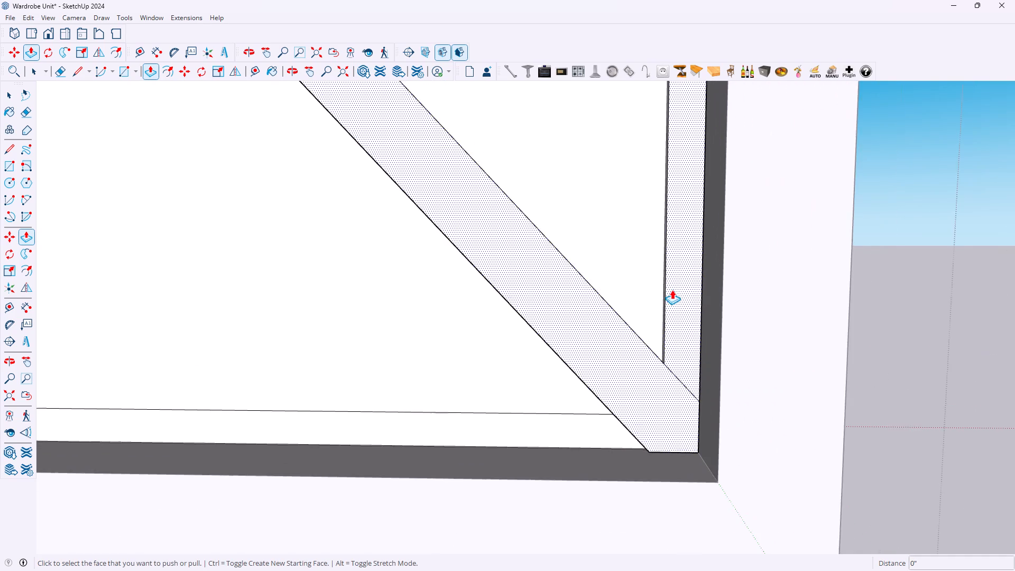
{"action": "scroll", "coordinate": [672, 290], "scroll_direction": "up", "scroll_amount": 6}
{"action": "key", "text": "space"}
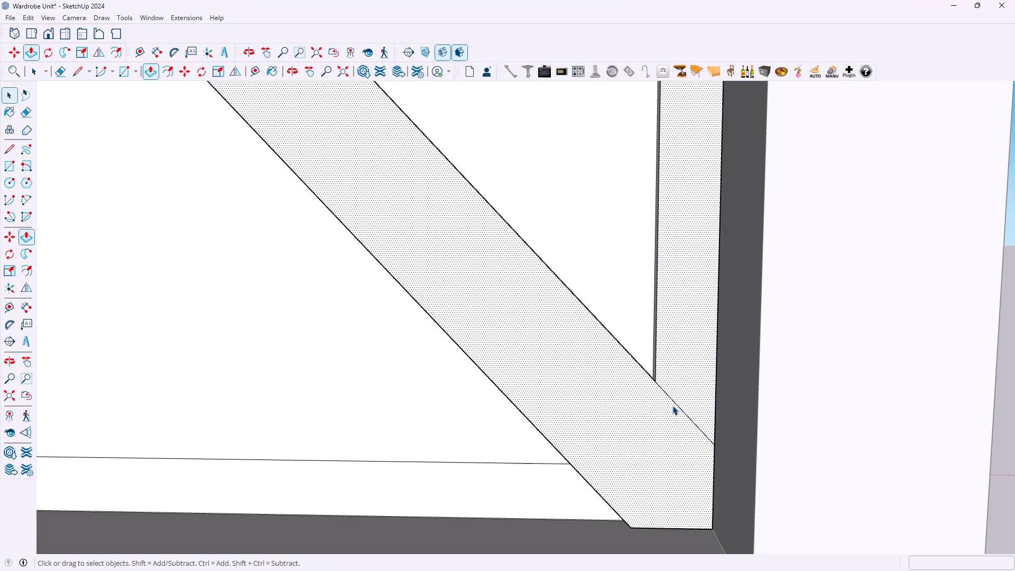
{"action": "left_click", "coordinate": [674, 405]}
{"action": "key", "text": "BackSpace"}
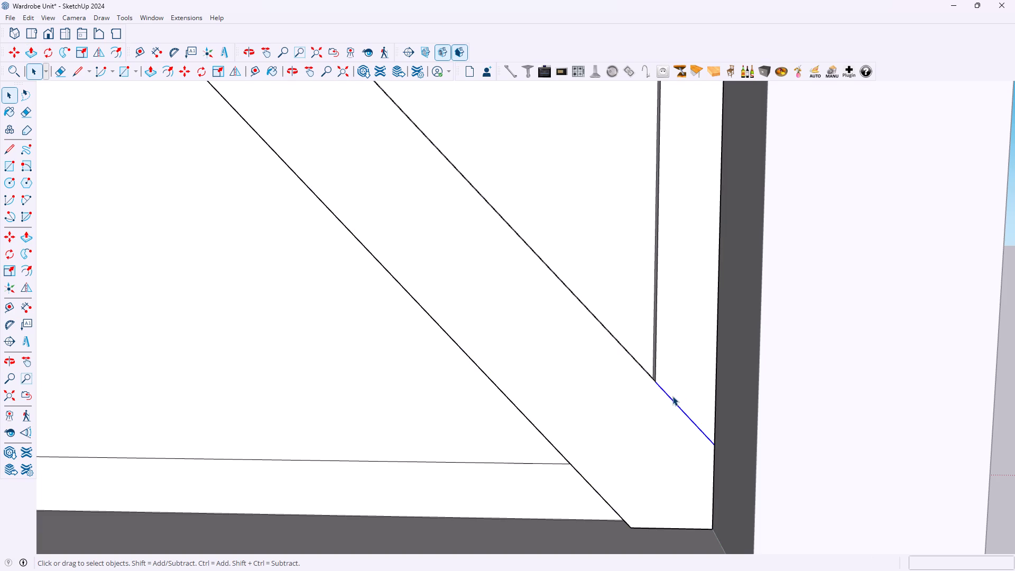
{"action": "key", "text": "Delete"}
Examine how the diagonal strip meets the side and bottom borders at the shelf-side door's lower outer corner.
{"action": "scroll", "coordinate": [666, 389], "scroll_direction": "up", "scroll_amount": 7}
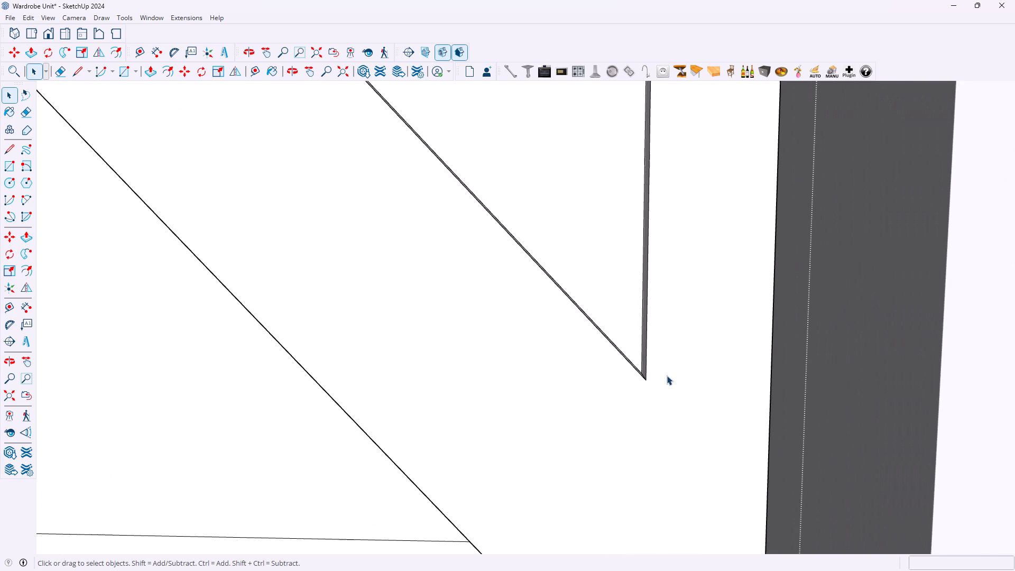
{"action": "scroll", "coordinate": [629, 341], "scroll_direction": "up", "scroll_amount": 2}
{"action": "middle_click_drag", "start_coordinate": [626, 338], "coordinate": [748, 384]}
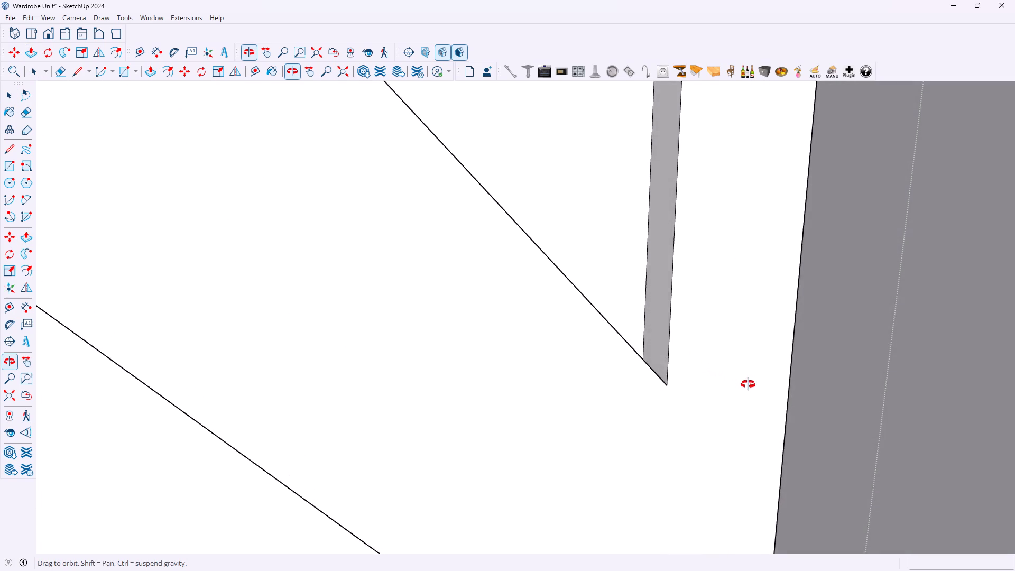
{"action": "middle_click_drag", "start_coordinate": [748, 384], "coordinate": [805, 395]}
{"action": "middle_click", "coordinate": [805, 395]}
{"action": "scroll", "coordinate": [678, 334], "scroll_direction": "down", "scroll_amount": 6}
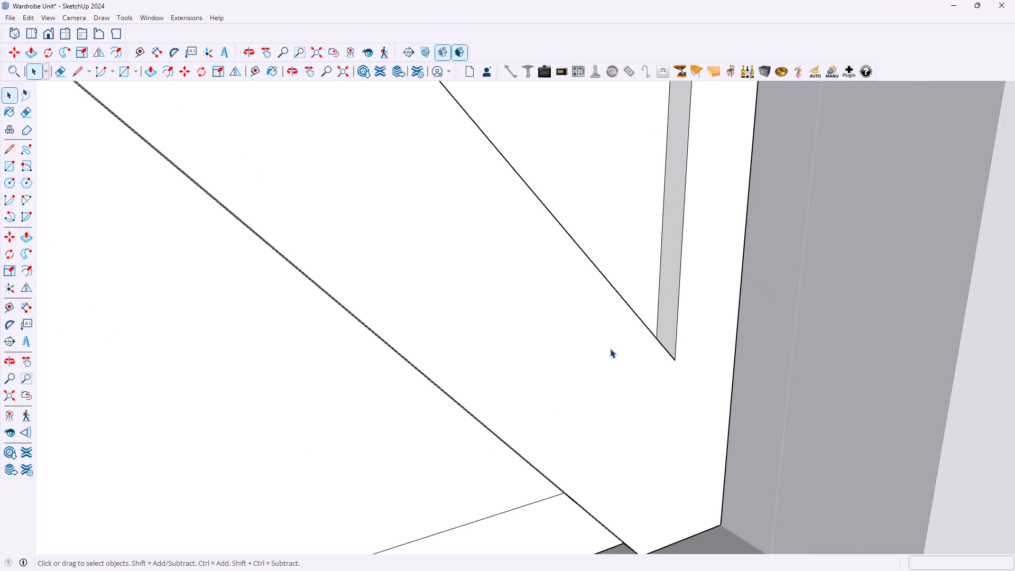
{"action": "scroll", "coordinate": [594, 357], "scroll_direction": "down", "scroll_amount": 3}
{"action": "middle_click_drag", "start_coordinate": [588, 371], "coordinate": [808, 314]}
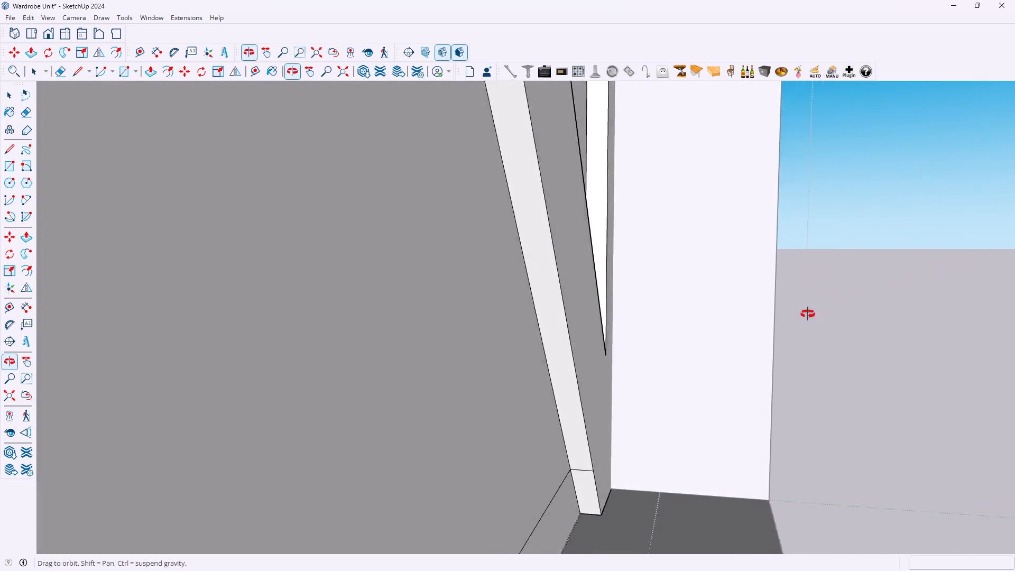
{"action": "middle_click_drag", "start_coordinate": [808, 314], "coordinate": [655, 311]}
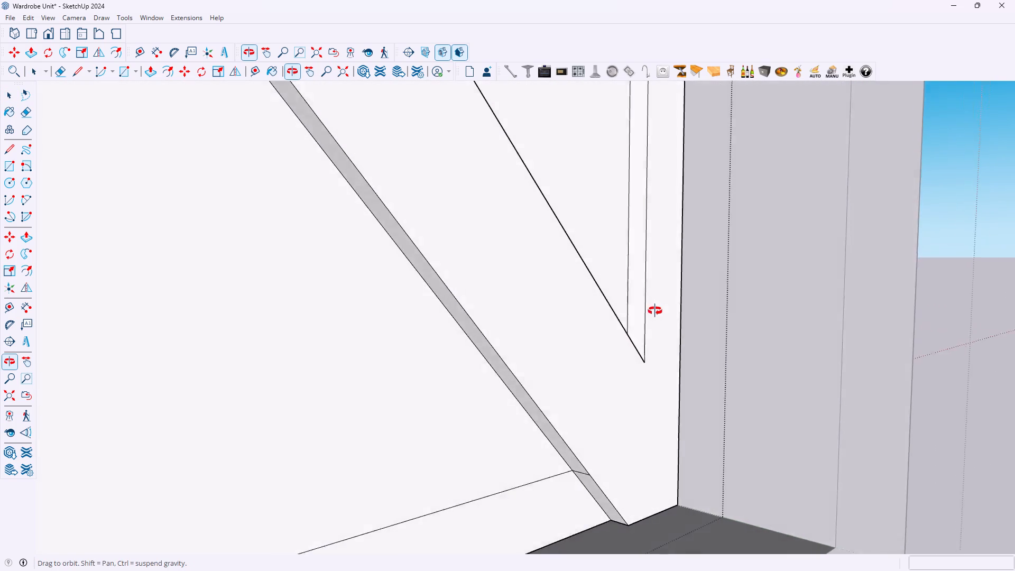
{"action": "middle_click_drag", "start_coordinate": [655, 311], "coordinate": [557, 331]}
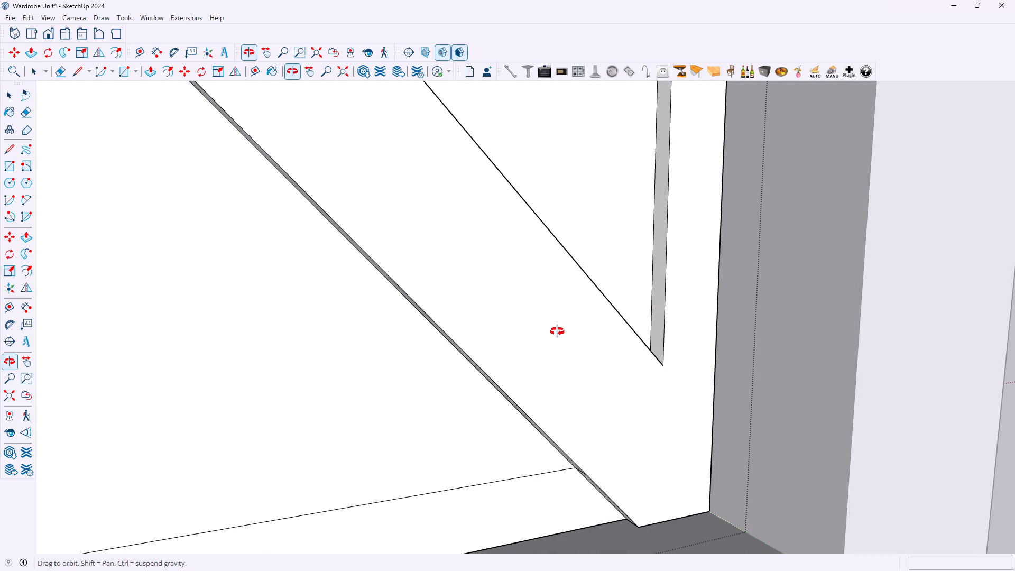
{"action": "middle_click_drag", "start_coordinate": [557, 331], "coordinate": [562, 331]}
Undo the extension-line deletion and the bottom border's push-back on the shelf-side door.
{"action": "key", "text": "ctrl+z"}
{"action": "key", "text": "ctrl+z"}
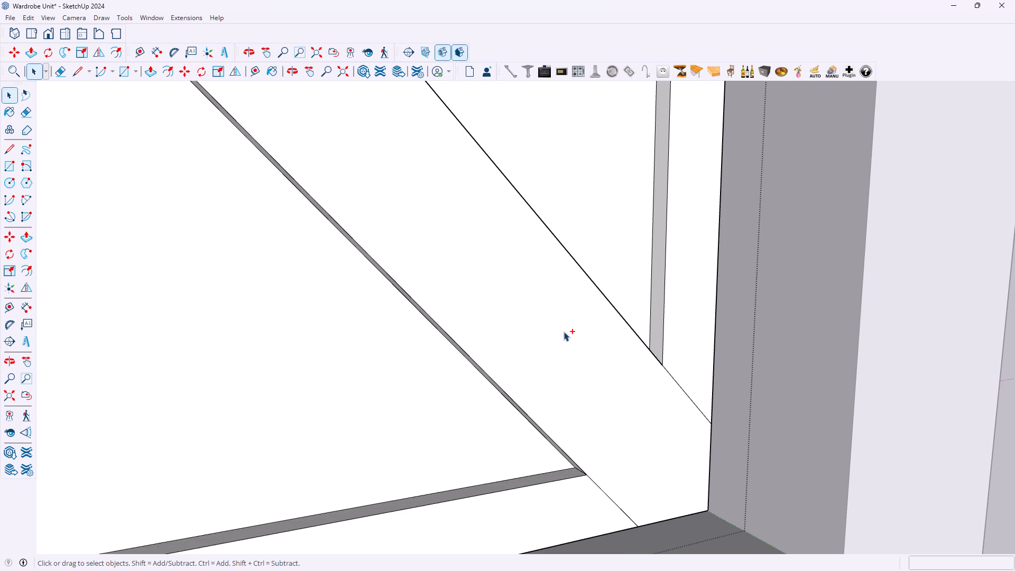
At the shelf-side door's upper inner corner, extend the side border's inner edge about 1/2" to the top edge and join the top border's inner edge with a 1/4" line.
{"action": "scroll", "coordinate": [565, 329], "scroll_direction": "down", "scroll_amount": 7}
{"action": "scroll", "coordinate": [576, 332], "scroll_direction": "up", "scroll_amount": 1}
{"action": "scroll", "coordinate": [576, 332], "scroll_direction": "down", "scroll_amount": 15}
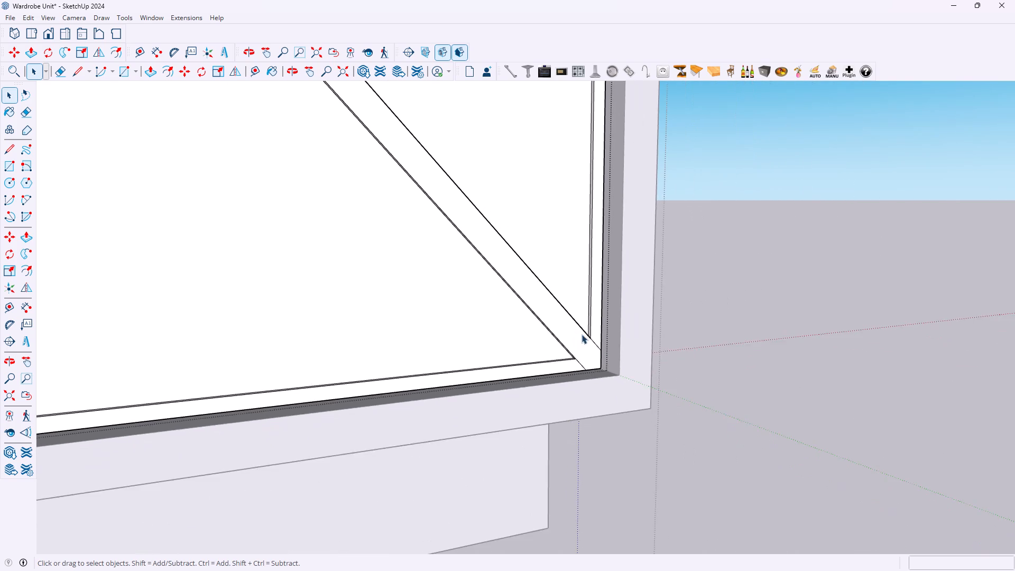
{"action": "scroll", "coordinate": [582, 334], "scroll_direction": "down", "scroll_amount": 20}
{"action": "scroll", "coordinate": [582, 334], "scroll_direction": "down", "scroll_amount": 10}
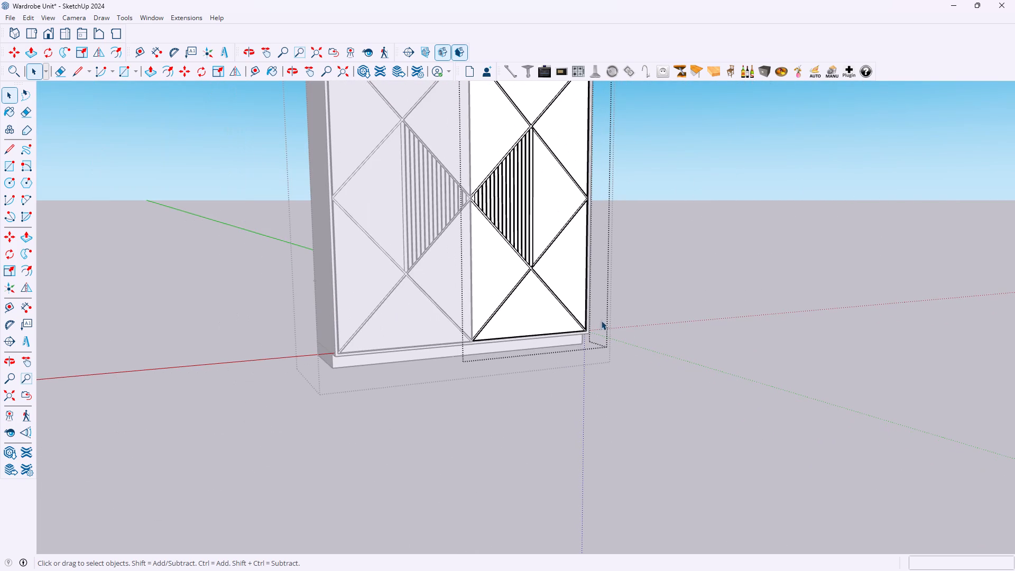
{"action": "scroll", "coordinate": [508, 140], "scroll_direction": "down", "scroll_amount": 5}
{"action": "middle_click_drag", "start_coordinate": [536, 103], "coordinate": [479, 123]}
{"action": "scroll", "coordinate": [532, 103], "scroll_direction": "up", "scroll_amount": 6}
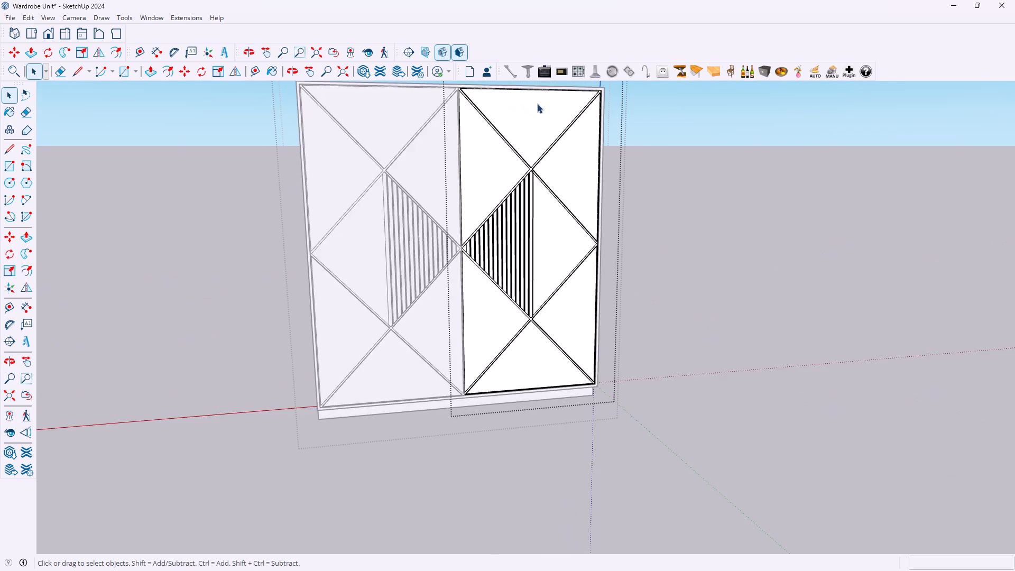
{"action": "scroll", "coordinate": [537, 104], "scroll_direction": "up", "scroll_amount": 4}
{"action": "scroll", "coordinate": [447, 86], "scroll_direction": "up", "scroll_amount": 1}
{"action": "scroll", "coordinate": [443, 91], "scroll_direction": "down", "scroll_amount": 9}
{"action": "scroll", "coordinate": [412, 89], "scroll_direction": "up", "scroll_amount": 8}
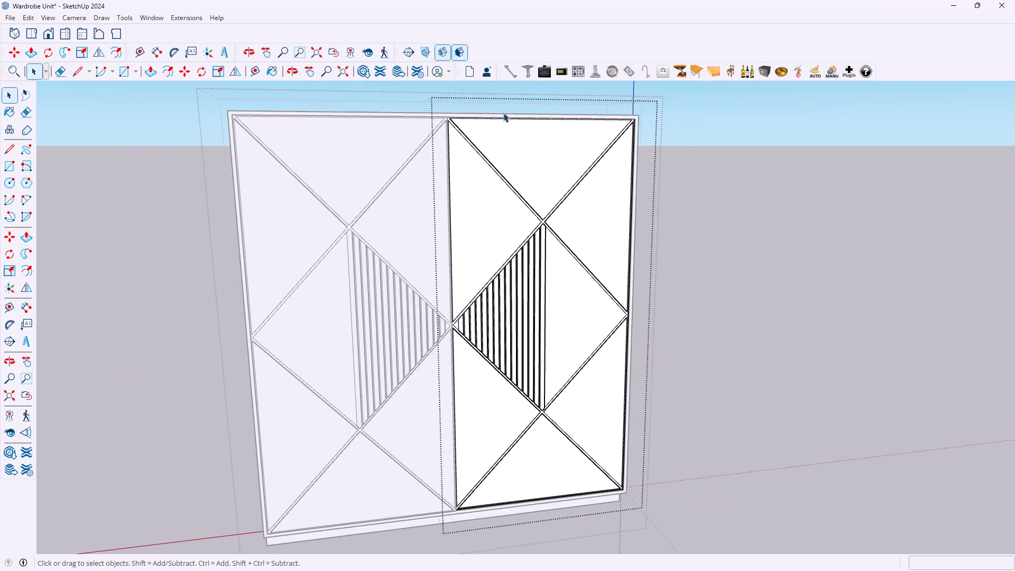
{"action": "scroll", "coordinate": [503, 113], "scroll_direction": "up", "scroll_amount": 14}
{"action": "scroll", "coordinate": [359, 112], "scroll_direction": "up", "scroll_amount": 9}
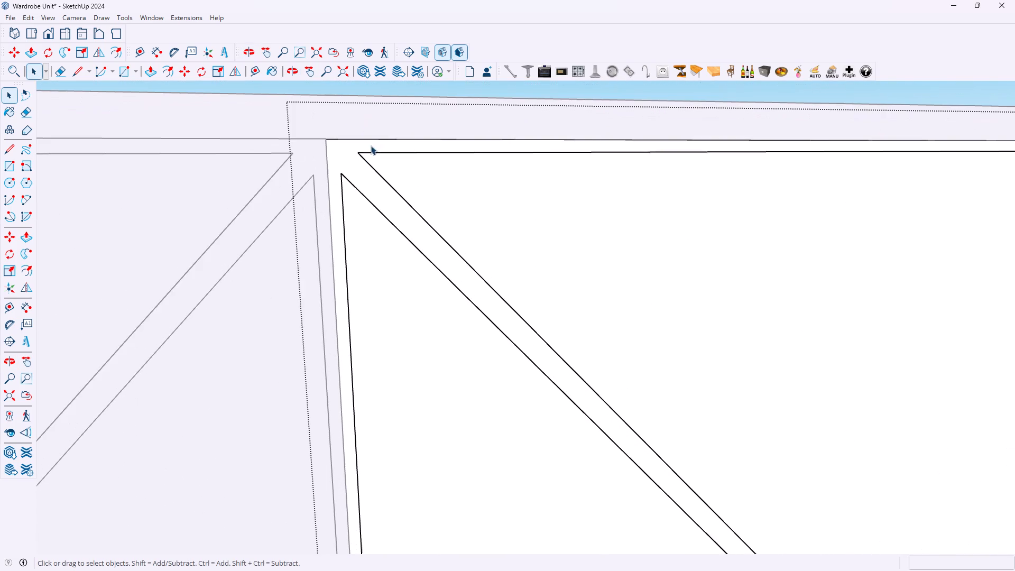
{"action": "scroll", "coordinate": [373, 160], "scroll_direction": "up", "scroll_amount": 4}
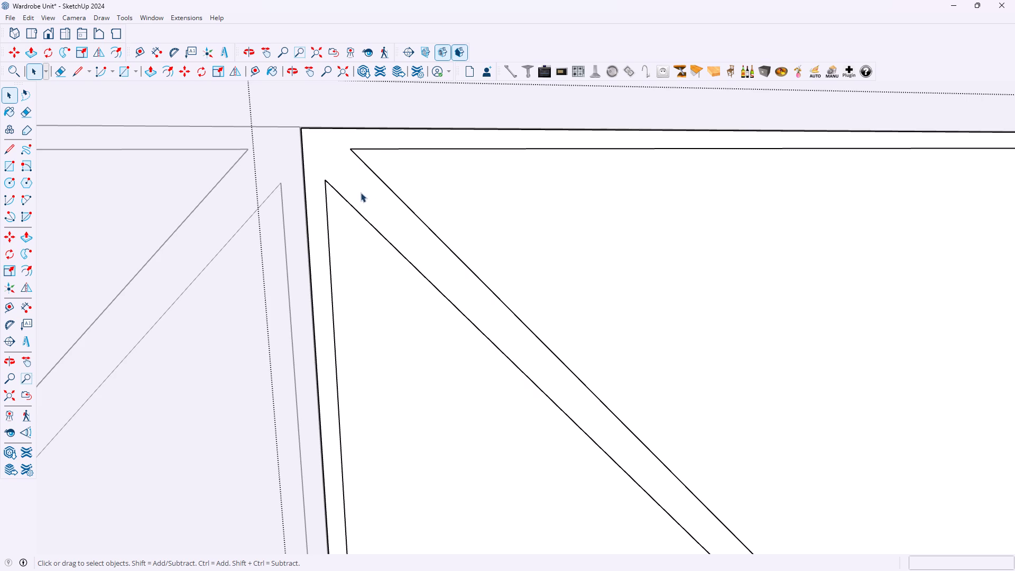
{"action": "key", "text": "l"}
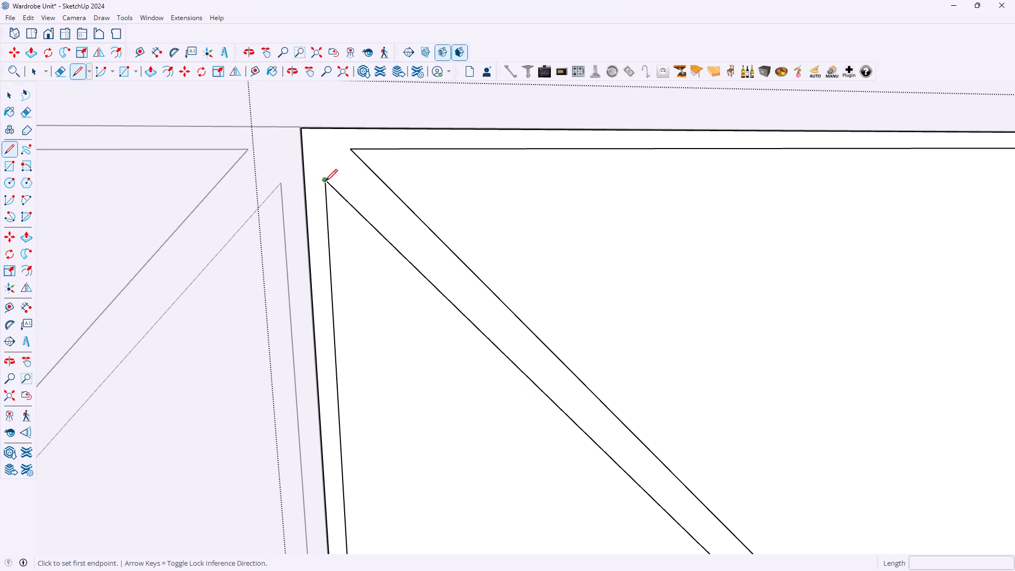
{"action": "left_click", "coordinate": [326, 181]}
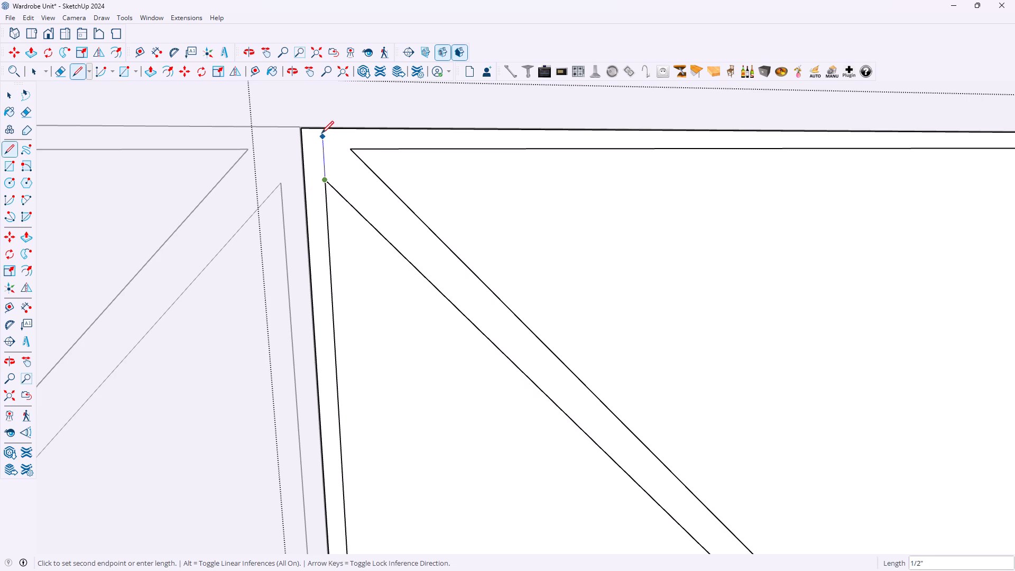
{"action": "middle_click_drag", "start_coordinate": [320, 133], "coordinate": [351, 134]}
{"action": "scroll", "coordinate": [320, 133], "scroll_direction": "up", "scroll_amount": 1}
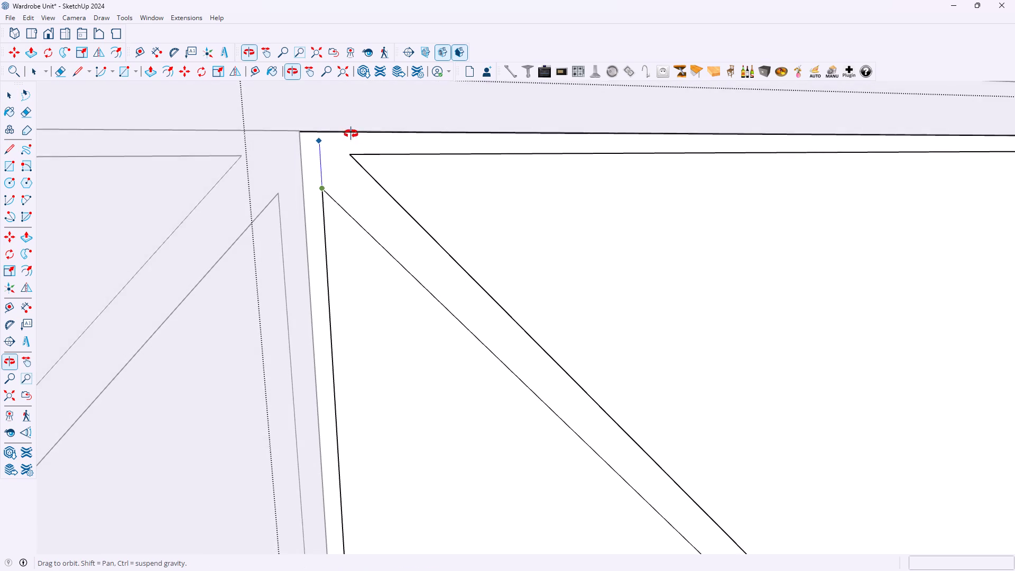
{"action": "middle_click_drag", "start_coordinate": [351, 134], "coordinate": [355, 134]}
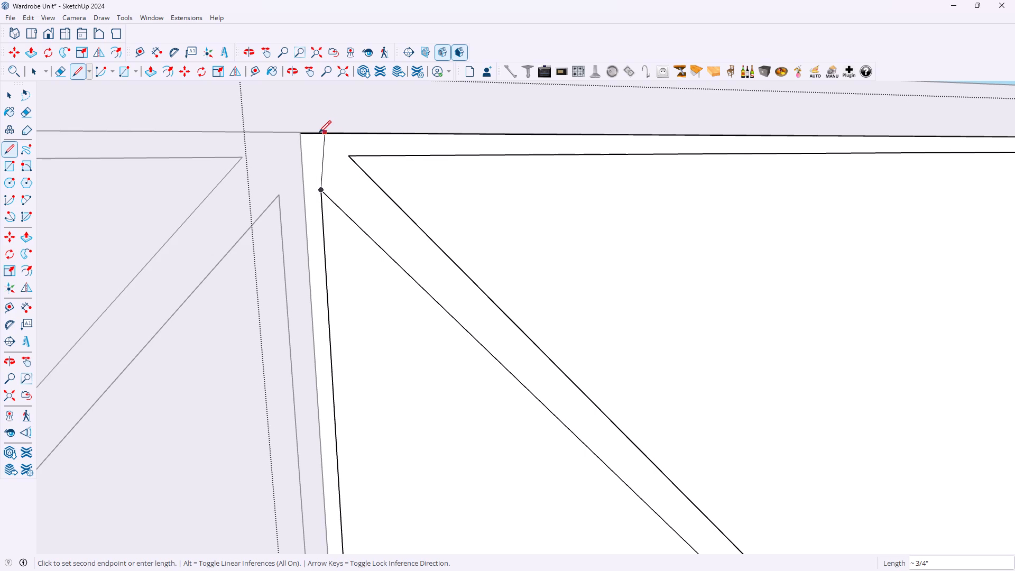
{"action": "middle_click_drag", "start_coordinate": [318, 137], "coordinate": [333, 122]}
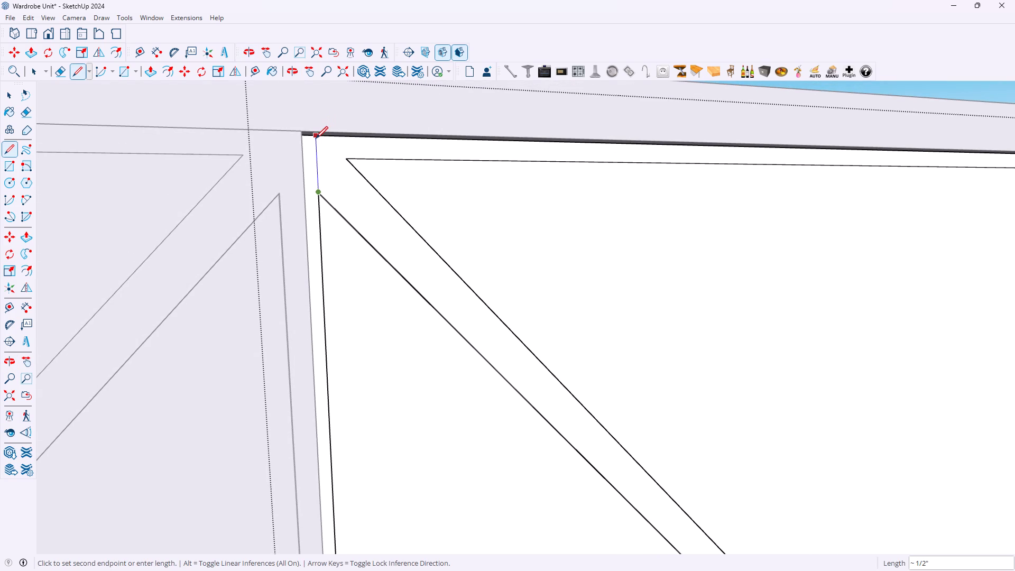
{"action": "left_click", "coordinate": [316, 137]}
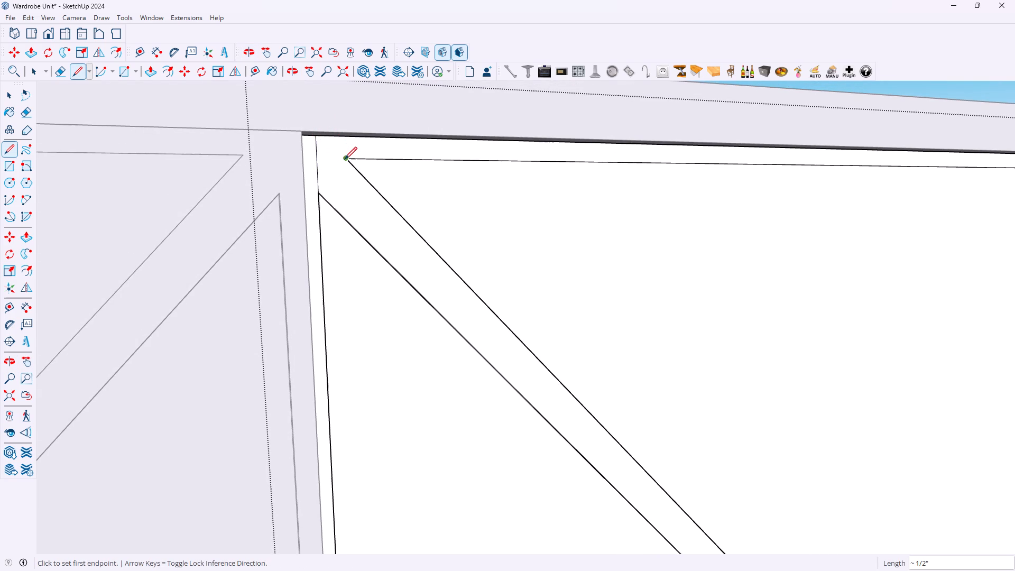
{"action": "left_click", "coordinate": [345, 159]}
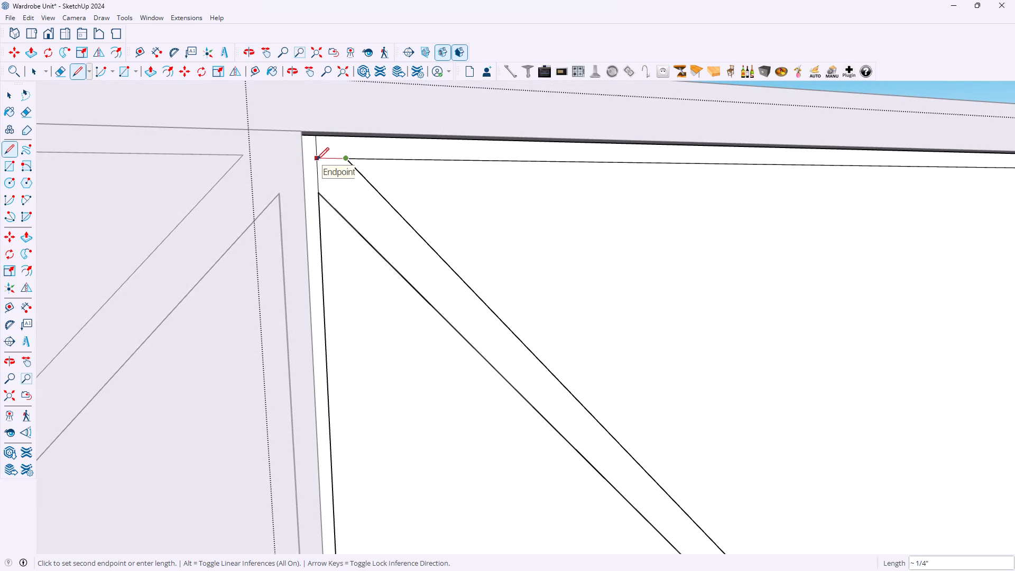
{"action": "left_click", "coordinate": [317, 160]}
At the same door's upper outer corner, extend the side border's inner edge about 1/2" upward and join the top border's inner edge with a 1/4" line.
{"action": "scroll", "coordinate": [410, 170], "scroll_direction": "down", "scroll_amount": 7}
{"action": "middle_click_drag", "start_coordinate": [453, 186], "coordinate": [402, 186]}
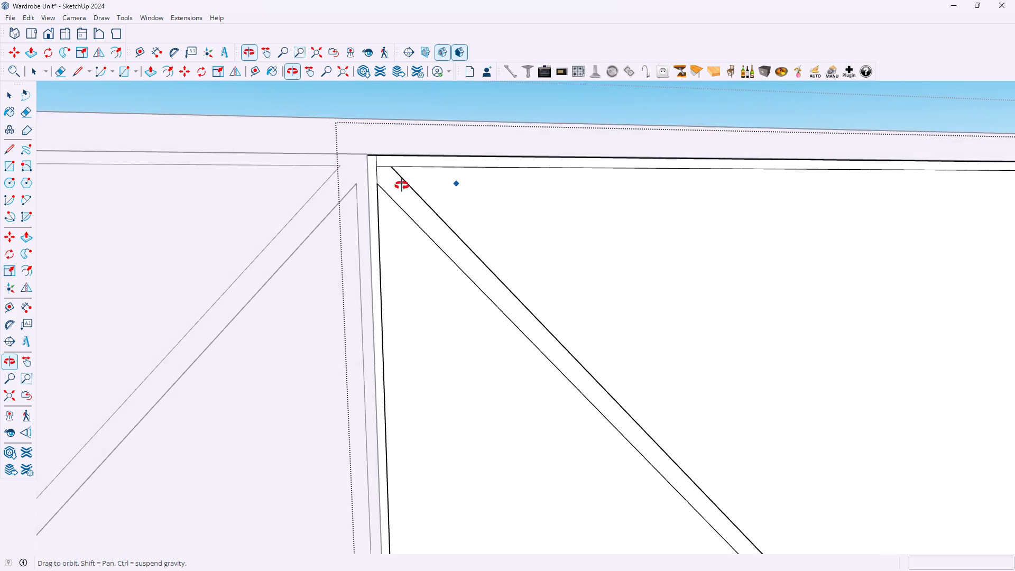
{"action": "middle_click_drag", "start_coordinate": [402, 186], "coordinate": [347, 187]}
{"action": "scroll", "coordinate": [413, 172], "scroll_direction": "up", "scroll_amount": 8}
{"action": "scroll", "coordinate": [411, 173], "scroll_direction": "down", "scroll_amount": 10}
{"action": "scroll", "coordinate": [573, 188], "scroll_direction": "down", "scroll_amount": 17}
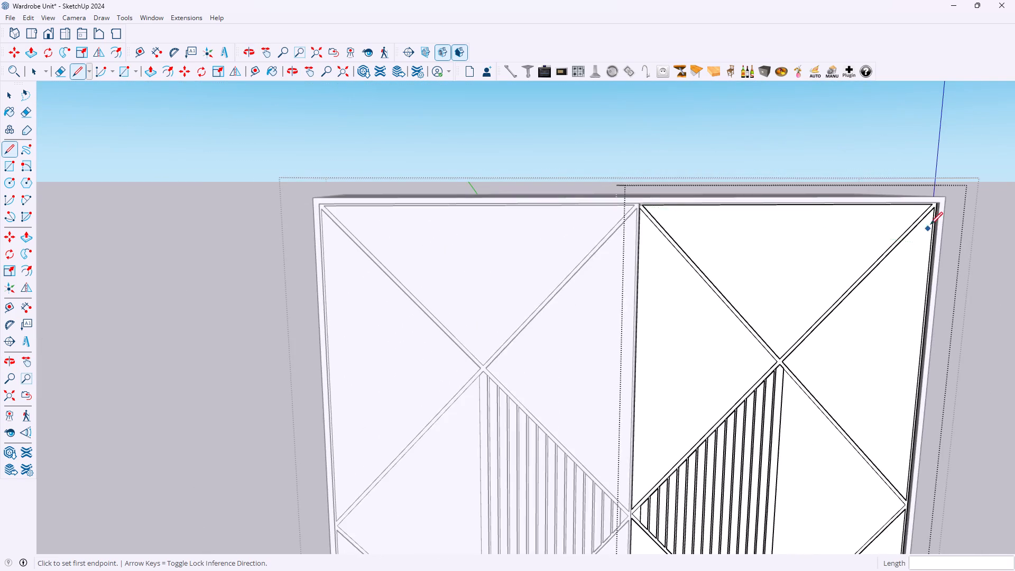
{"action": "scroll", "coordinate": [934, 220], "scroll_direction": "up", "scroll_amount": 20}
{"action": "scroll", "coordinate": [934, 220], "scroll_direction": "up", "scroll_amount": 5}
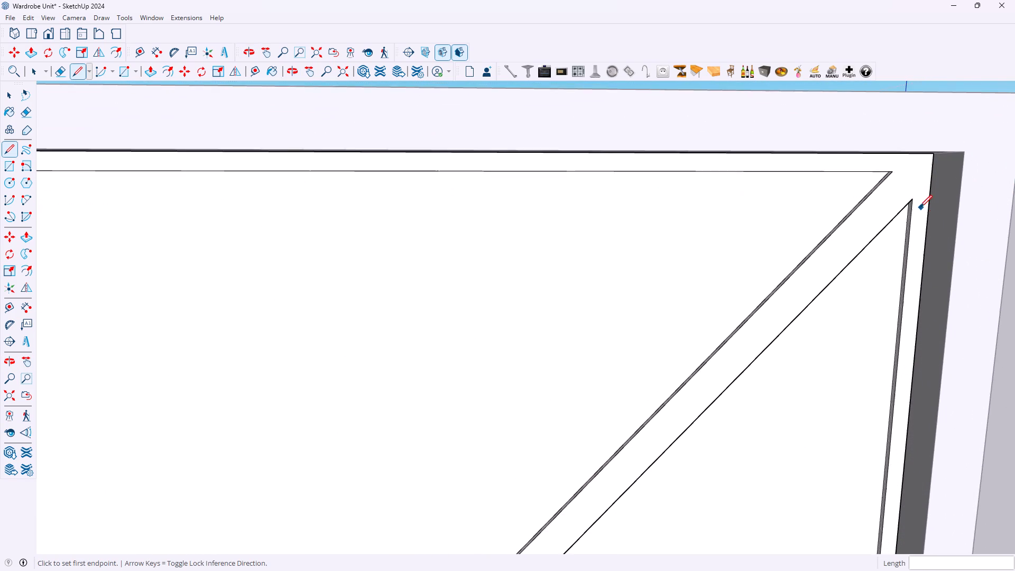
{"action": "scroll", "coordinate": [920, 207], "scroll_direction": "up", "scroll_amount": 5}
{"action": "left_click", "coordinate": [911, 195]}
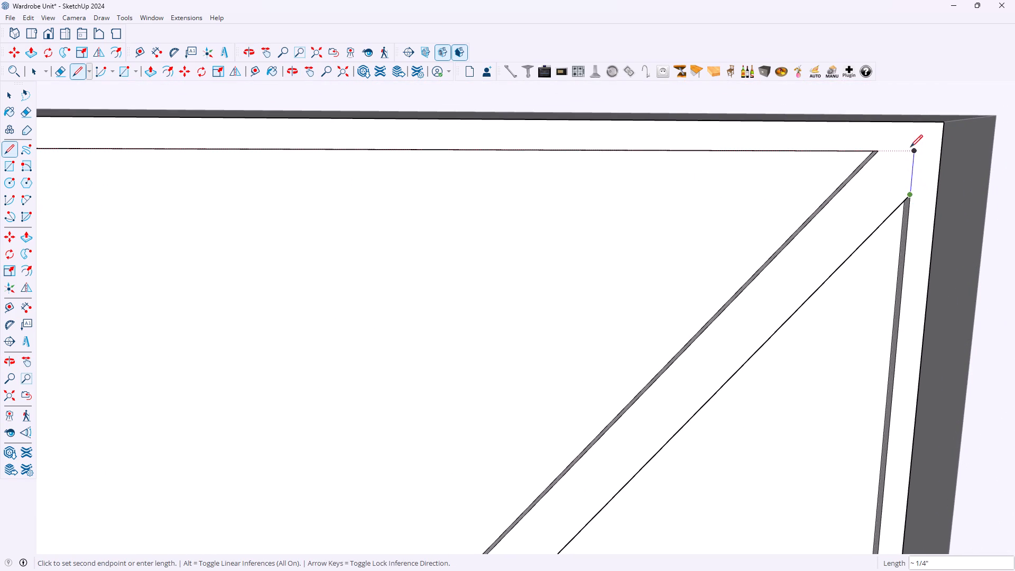
{"action": "left_click", "coordinate": [916, 126]}
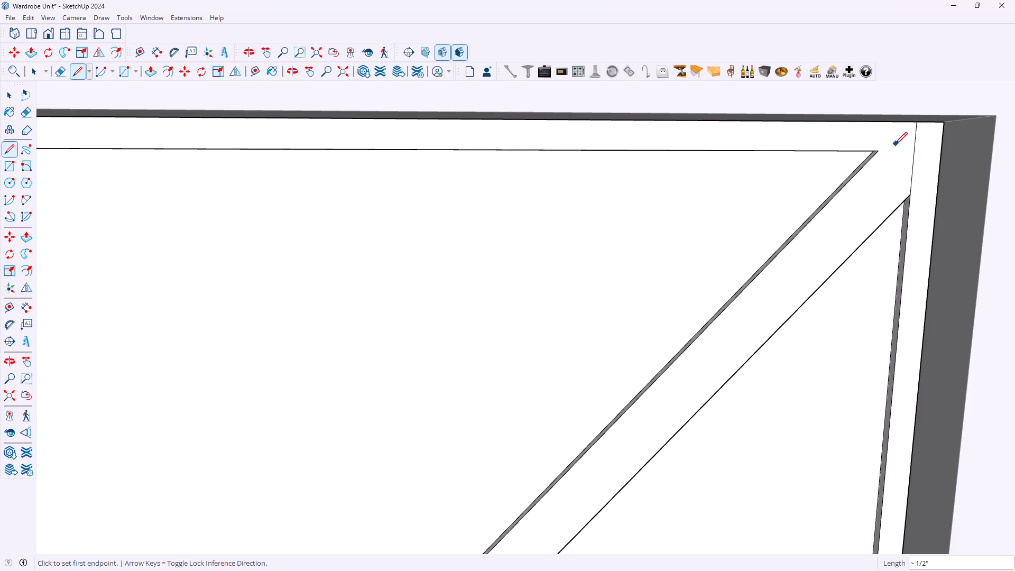
{"action": "left_click", "coordinate": [880, 151]}
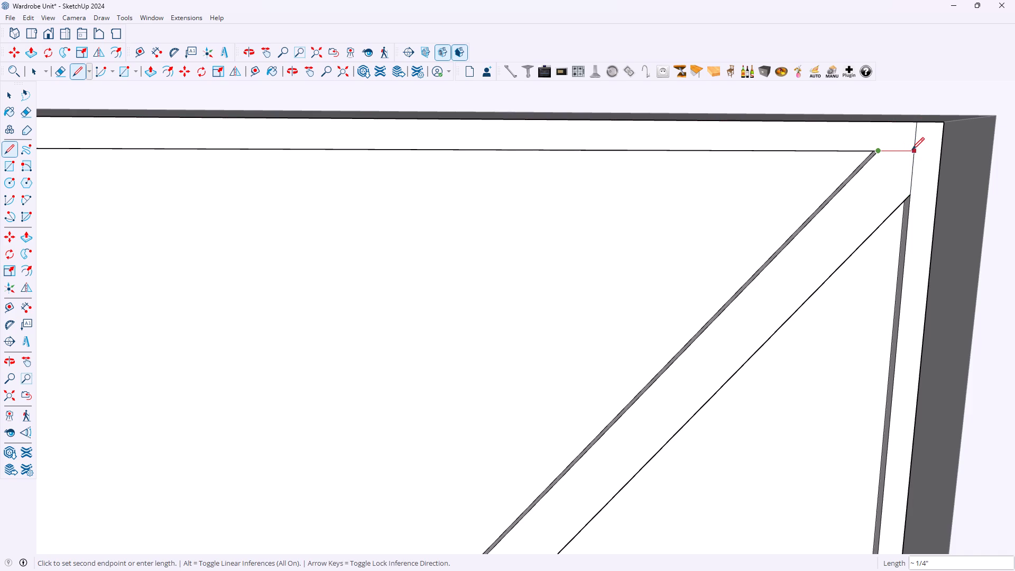
{"action": "left_click", "coordinate": [912, 151]}
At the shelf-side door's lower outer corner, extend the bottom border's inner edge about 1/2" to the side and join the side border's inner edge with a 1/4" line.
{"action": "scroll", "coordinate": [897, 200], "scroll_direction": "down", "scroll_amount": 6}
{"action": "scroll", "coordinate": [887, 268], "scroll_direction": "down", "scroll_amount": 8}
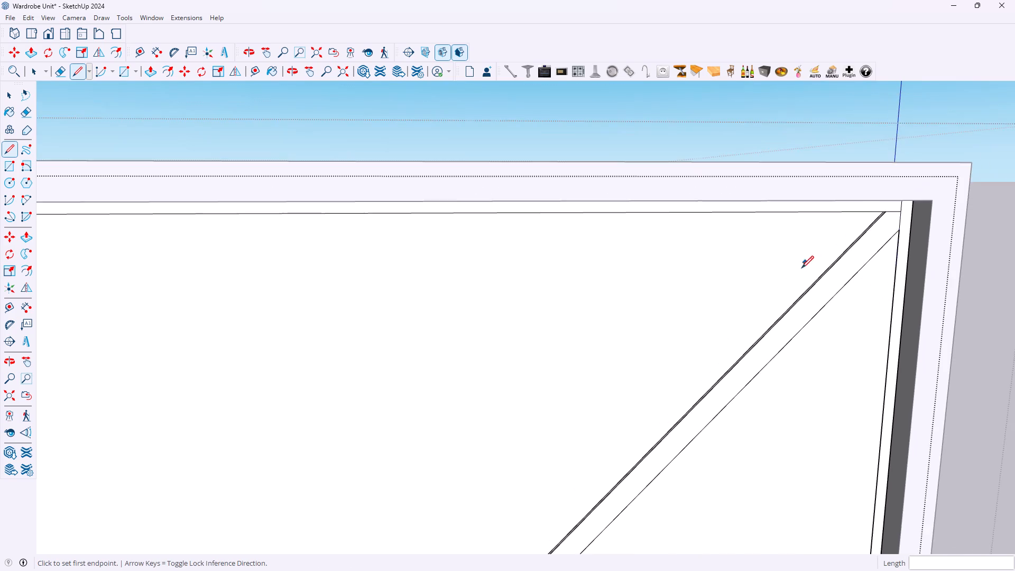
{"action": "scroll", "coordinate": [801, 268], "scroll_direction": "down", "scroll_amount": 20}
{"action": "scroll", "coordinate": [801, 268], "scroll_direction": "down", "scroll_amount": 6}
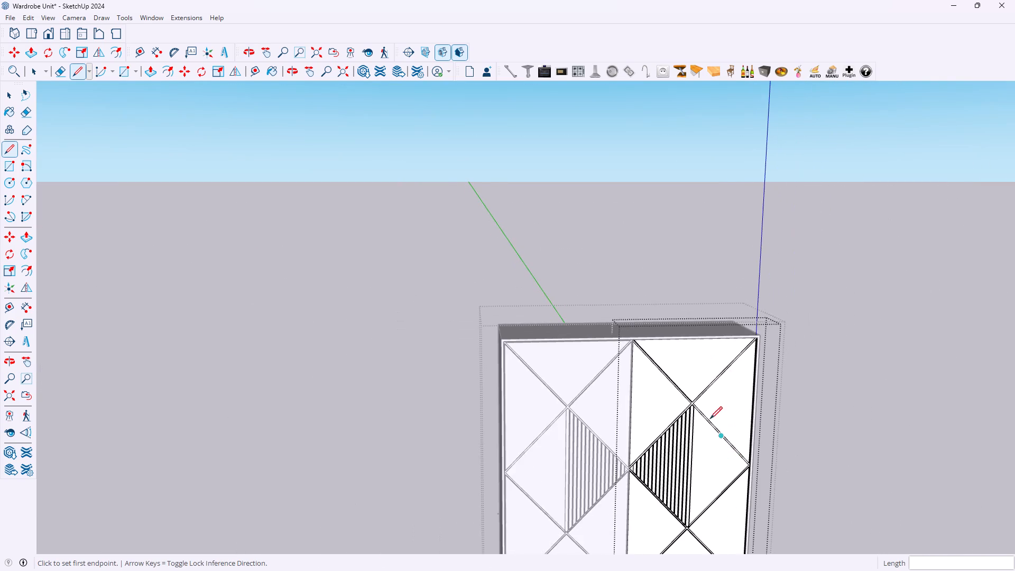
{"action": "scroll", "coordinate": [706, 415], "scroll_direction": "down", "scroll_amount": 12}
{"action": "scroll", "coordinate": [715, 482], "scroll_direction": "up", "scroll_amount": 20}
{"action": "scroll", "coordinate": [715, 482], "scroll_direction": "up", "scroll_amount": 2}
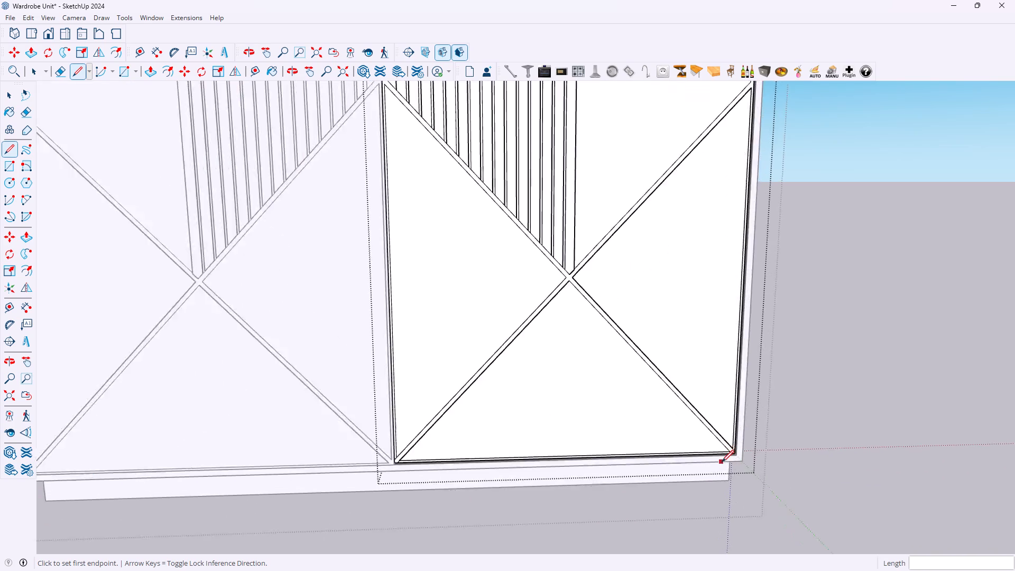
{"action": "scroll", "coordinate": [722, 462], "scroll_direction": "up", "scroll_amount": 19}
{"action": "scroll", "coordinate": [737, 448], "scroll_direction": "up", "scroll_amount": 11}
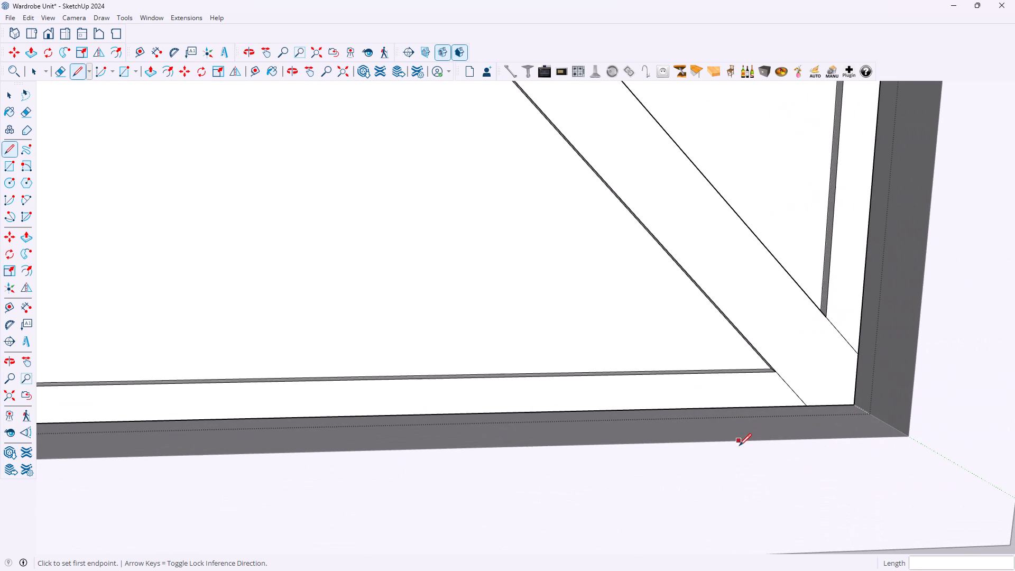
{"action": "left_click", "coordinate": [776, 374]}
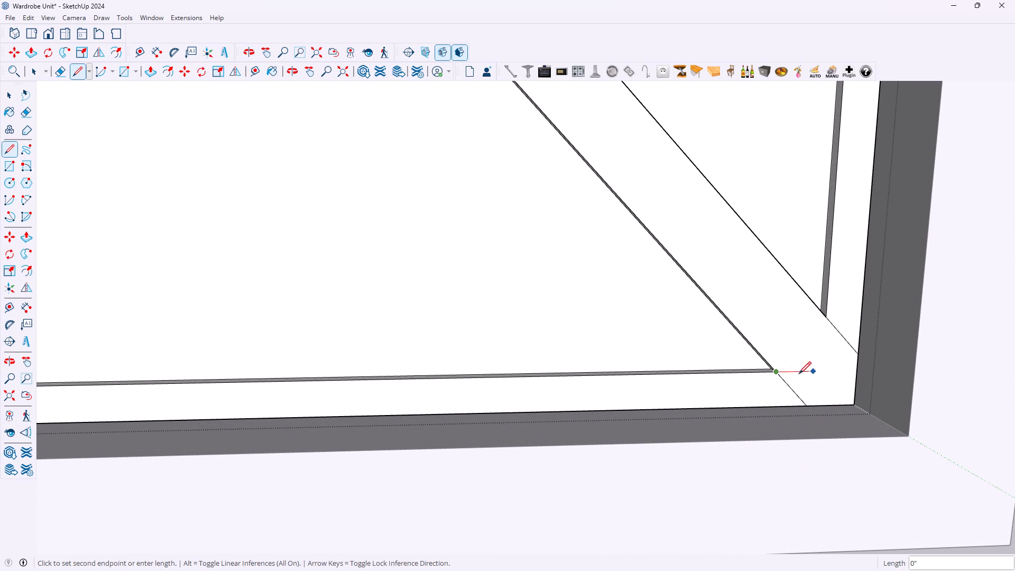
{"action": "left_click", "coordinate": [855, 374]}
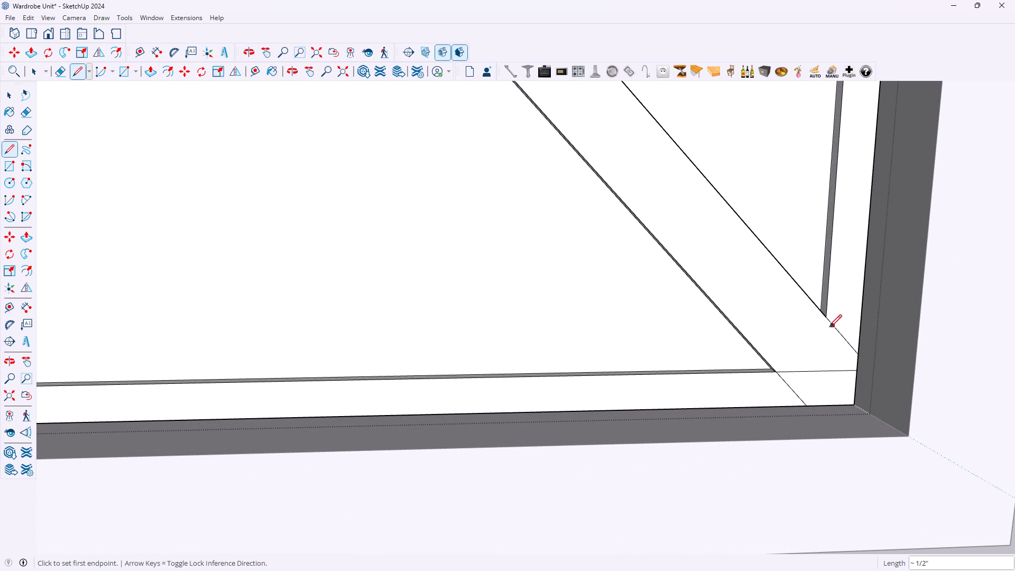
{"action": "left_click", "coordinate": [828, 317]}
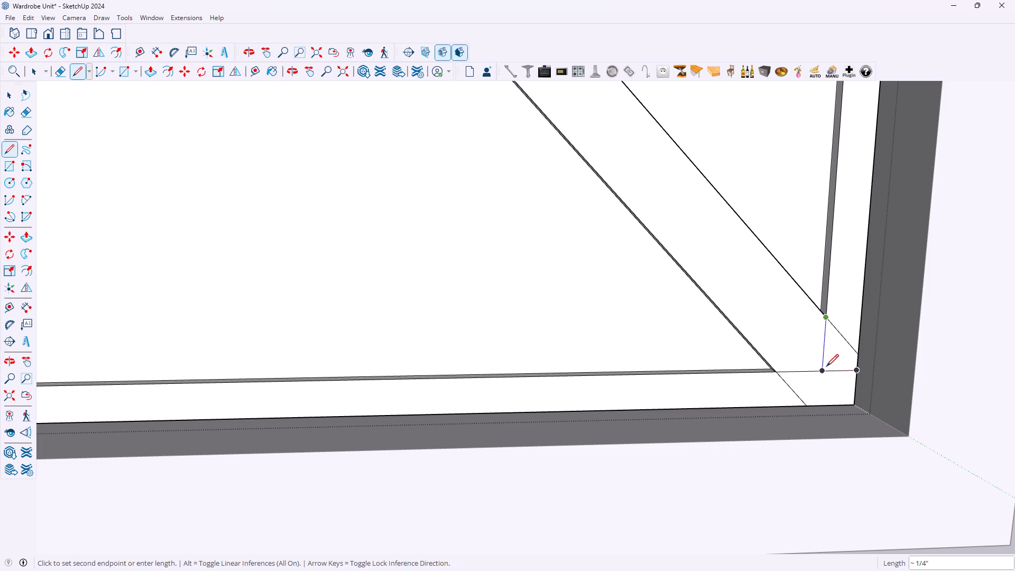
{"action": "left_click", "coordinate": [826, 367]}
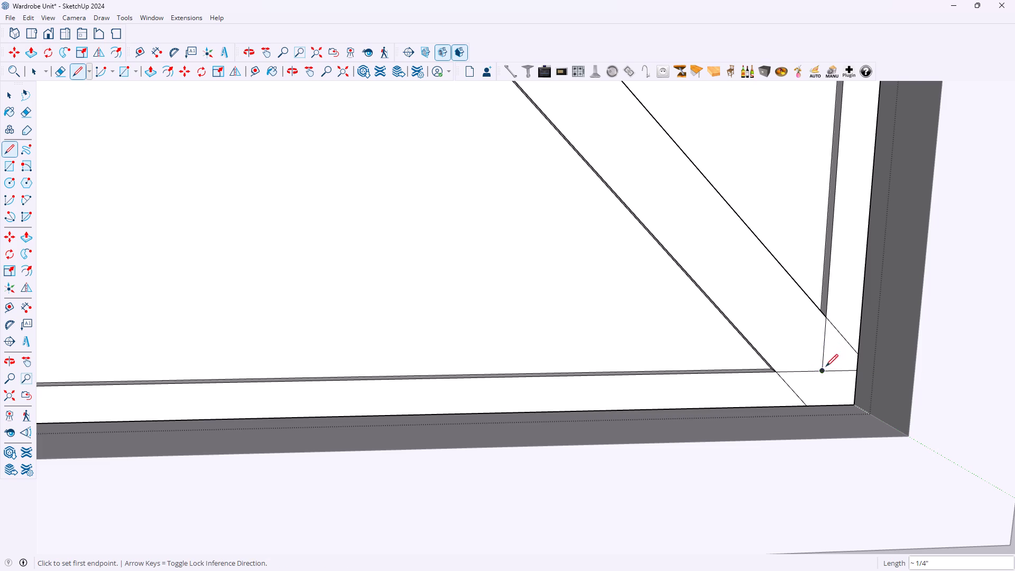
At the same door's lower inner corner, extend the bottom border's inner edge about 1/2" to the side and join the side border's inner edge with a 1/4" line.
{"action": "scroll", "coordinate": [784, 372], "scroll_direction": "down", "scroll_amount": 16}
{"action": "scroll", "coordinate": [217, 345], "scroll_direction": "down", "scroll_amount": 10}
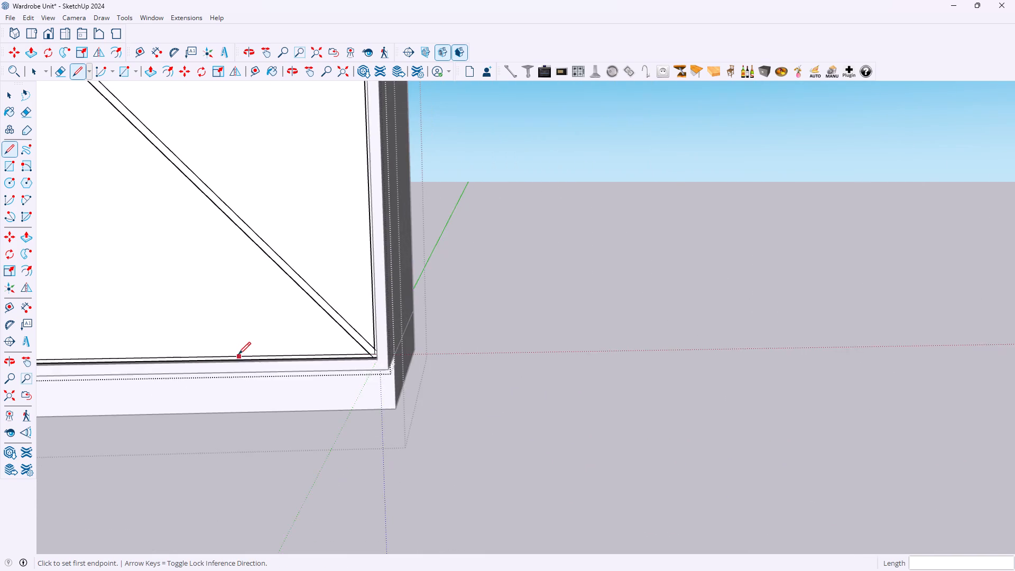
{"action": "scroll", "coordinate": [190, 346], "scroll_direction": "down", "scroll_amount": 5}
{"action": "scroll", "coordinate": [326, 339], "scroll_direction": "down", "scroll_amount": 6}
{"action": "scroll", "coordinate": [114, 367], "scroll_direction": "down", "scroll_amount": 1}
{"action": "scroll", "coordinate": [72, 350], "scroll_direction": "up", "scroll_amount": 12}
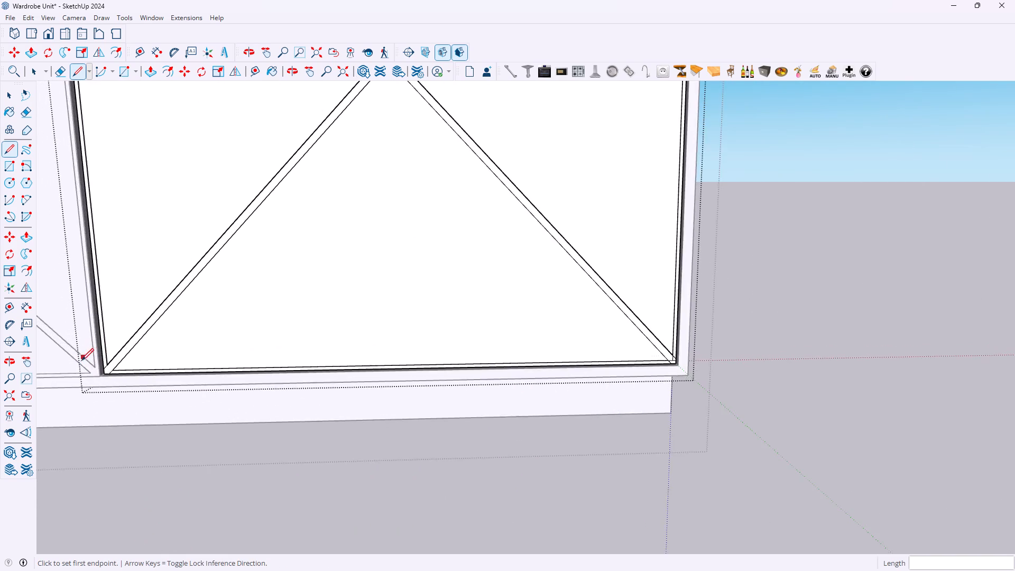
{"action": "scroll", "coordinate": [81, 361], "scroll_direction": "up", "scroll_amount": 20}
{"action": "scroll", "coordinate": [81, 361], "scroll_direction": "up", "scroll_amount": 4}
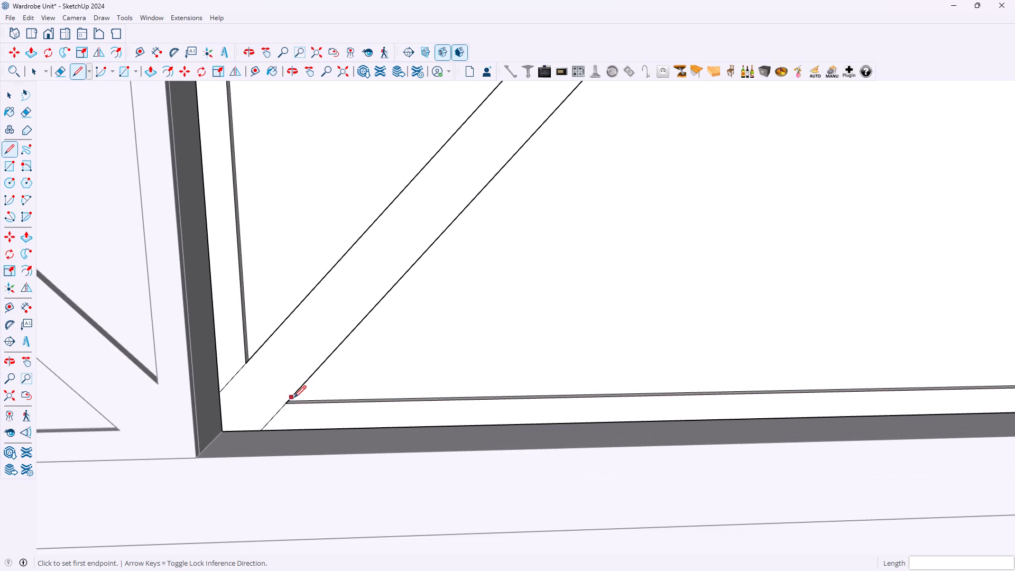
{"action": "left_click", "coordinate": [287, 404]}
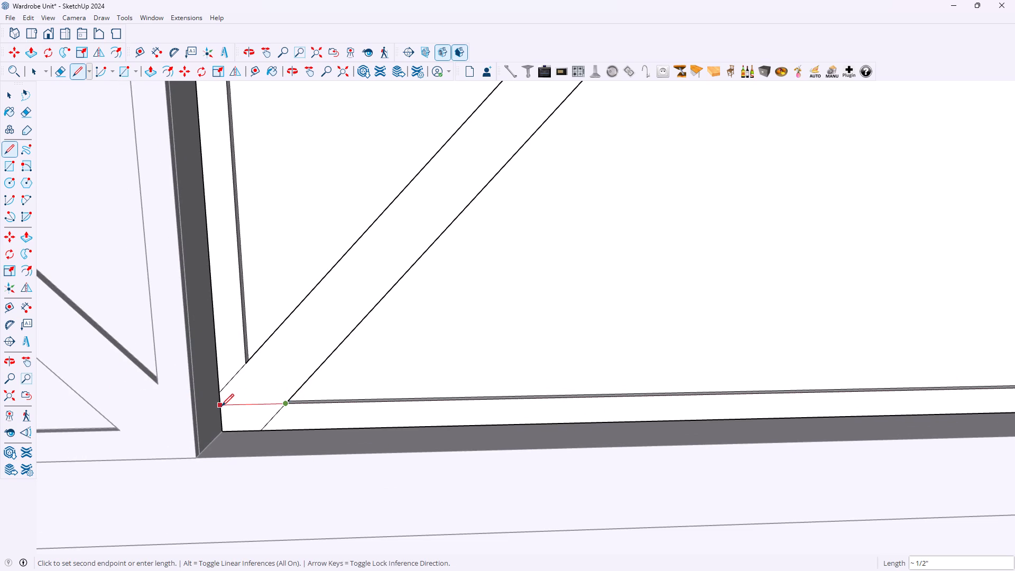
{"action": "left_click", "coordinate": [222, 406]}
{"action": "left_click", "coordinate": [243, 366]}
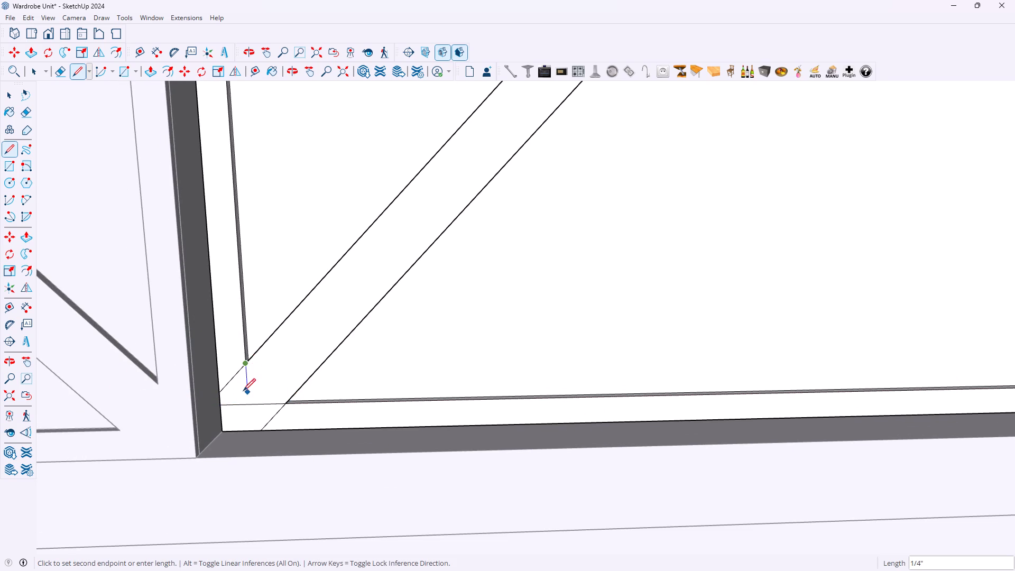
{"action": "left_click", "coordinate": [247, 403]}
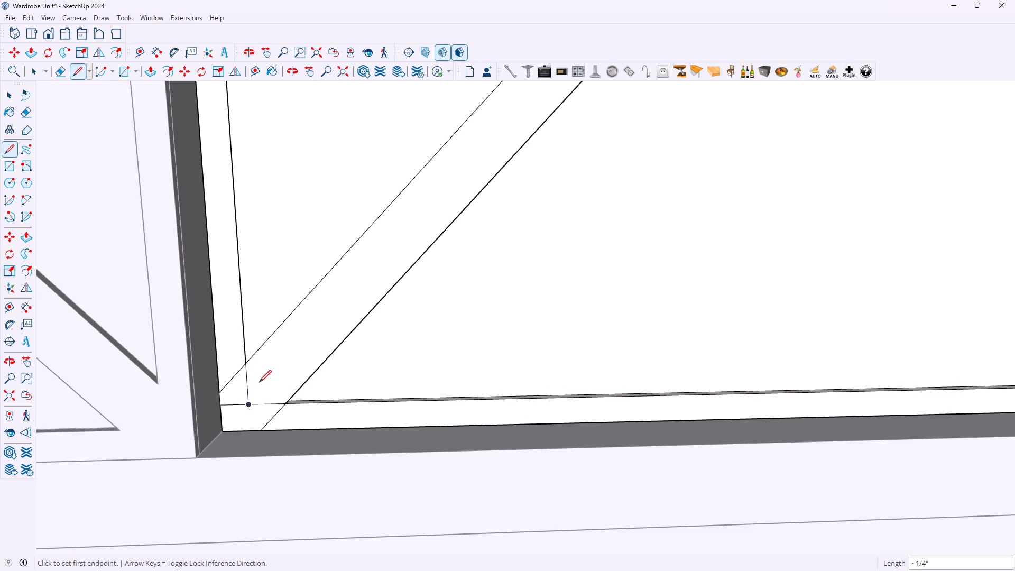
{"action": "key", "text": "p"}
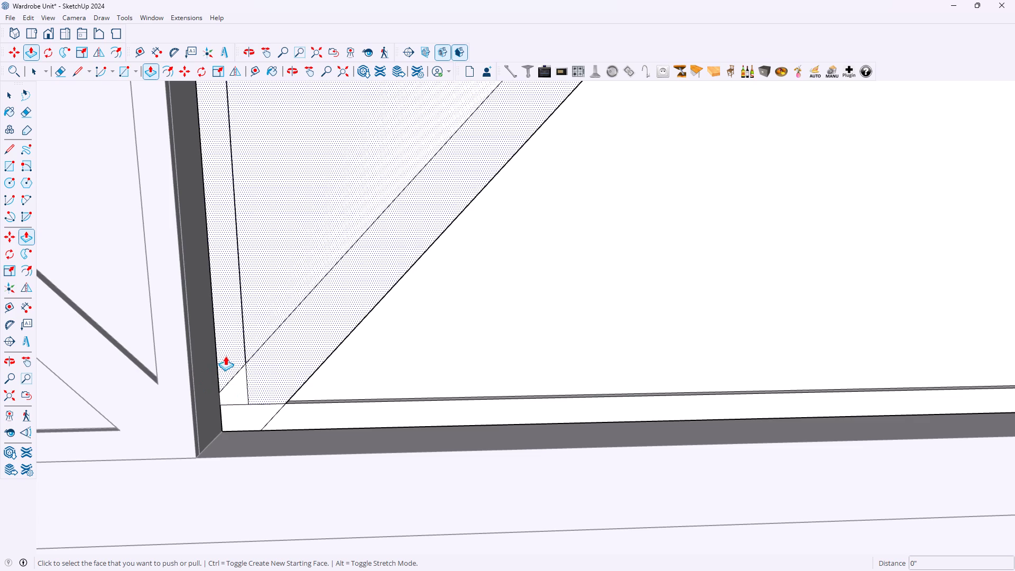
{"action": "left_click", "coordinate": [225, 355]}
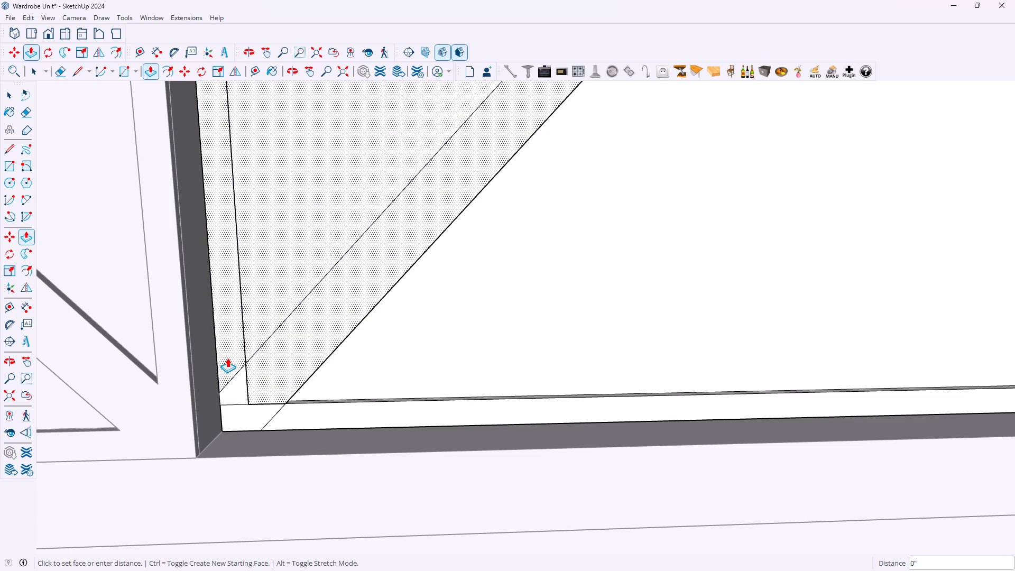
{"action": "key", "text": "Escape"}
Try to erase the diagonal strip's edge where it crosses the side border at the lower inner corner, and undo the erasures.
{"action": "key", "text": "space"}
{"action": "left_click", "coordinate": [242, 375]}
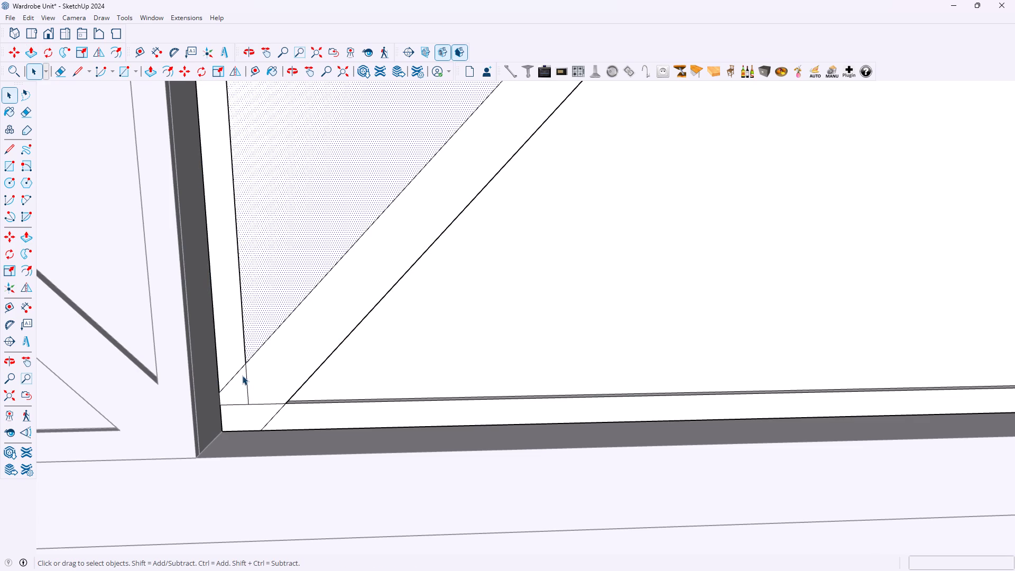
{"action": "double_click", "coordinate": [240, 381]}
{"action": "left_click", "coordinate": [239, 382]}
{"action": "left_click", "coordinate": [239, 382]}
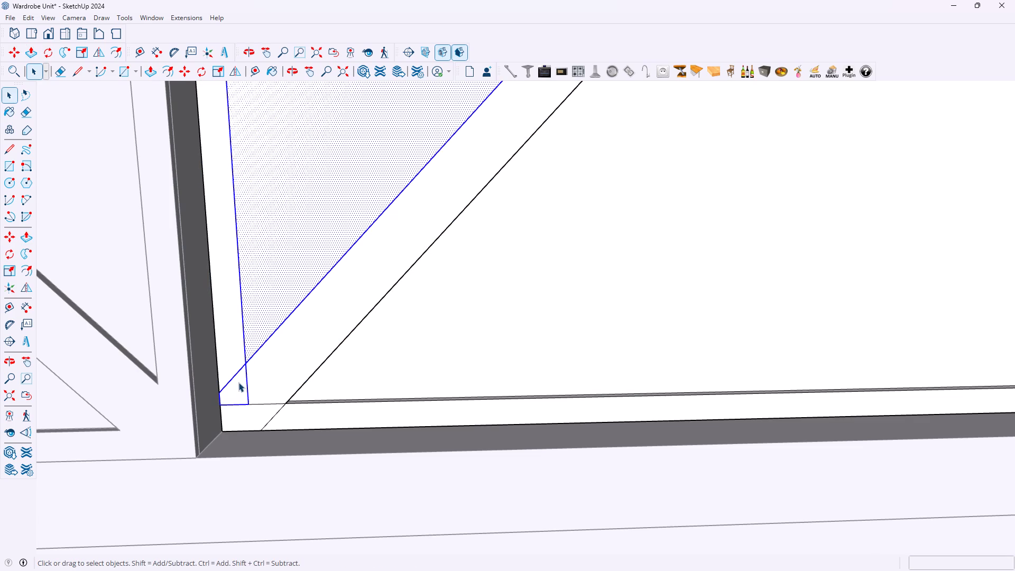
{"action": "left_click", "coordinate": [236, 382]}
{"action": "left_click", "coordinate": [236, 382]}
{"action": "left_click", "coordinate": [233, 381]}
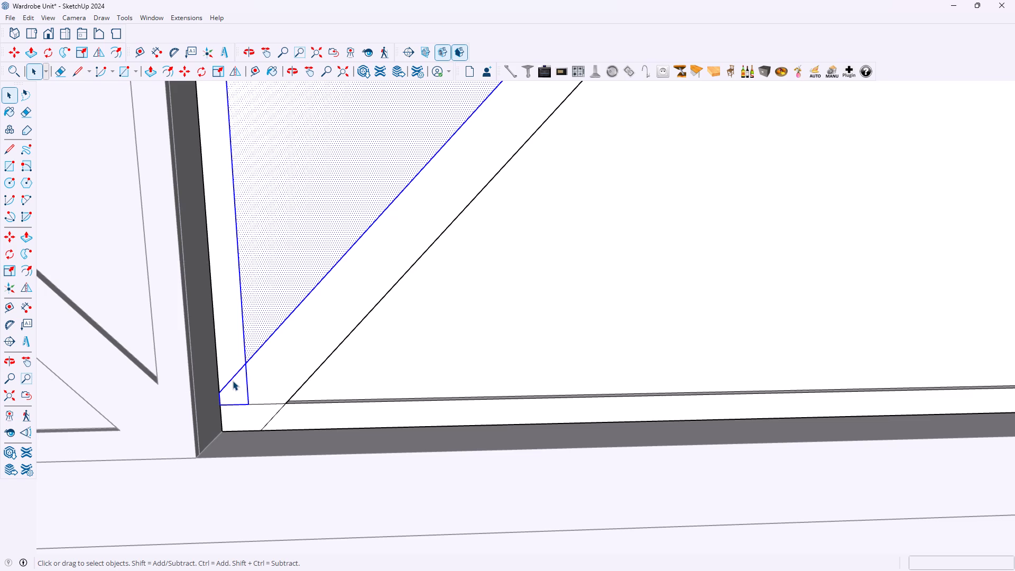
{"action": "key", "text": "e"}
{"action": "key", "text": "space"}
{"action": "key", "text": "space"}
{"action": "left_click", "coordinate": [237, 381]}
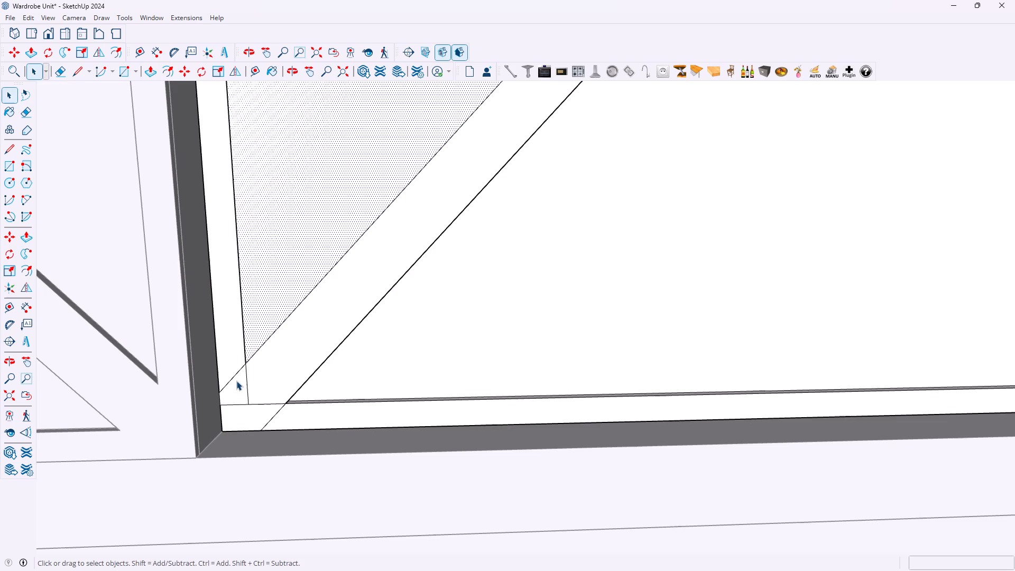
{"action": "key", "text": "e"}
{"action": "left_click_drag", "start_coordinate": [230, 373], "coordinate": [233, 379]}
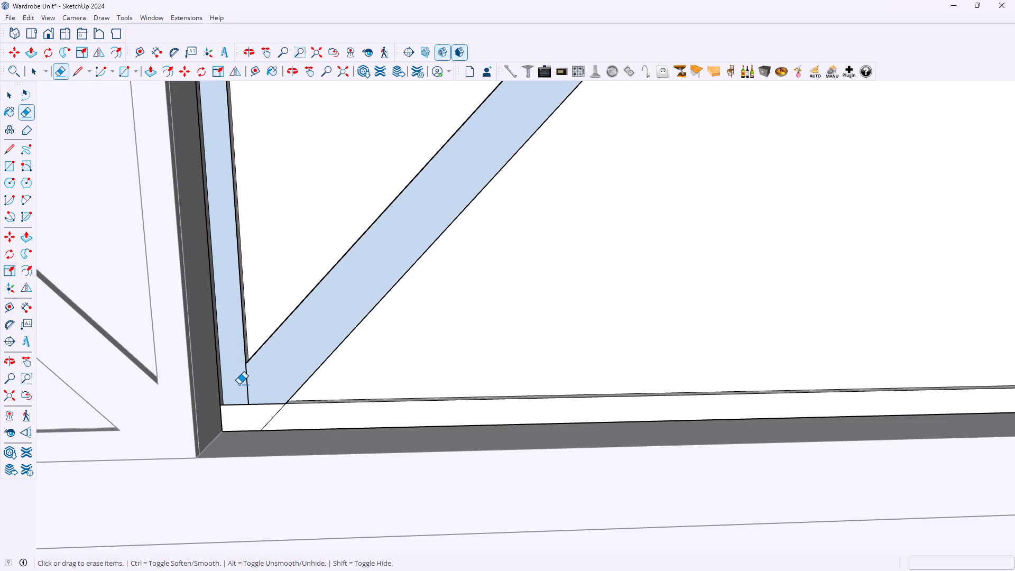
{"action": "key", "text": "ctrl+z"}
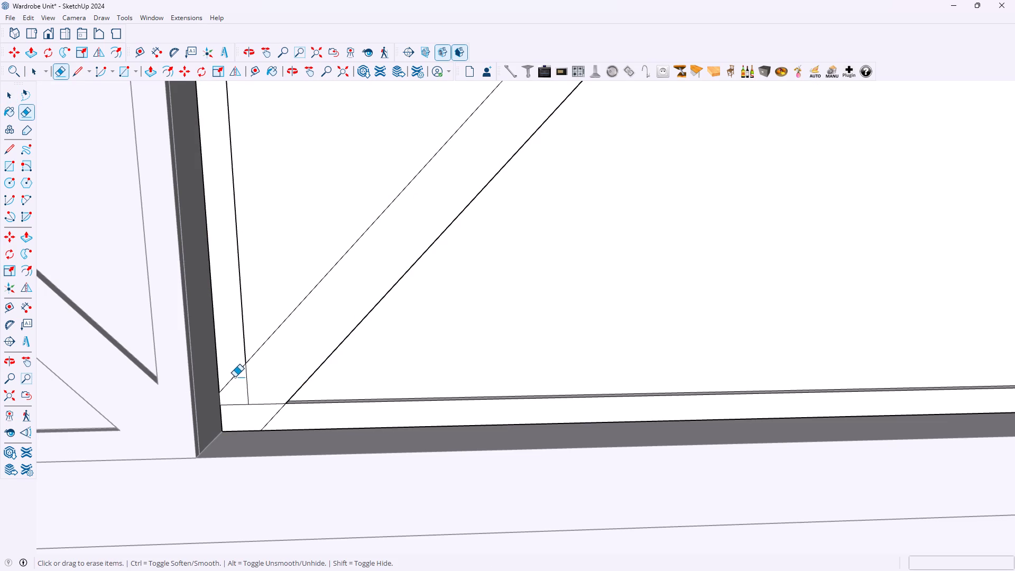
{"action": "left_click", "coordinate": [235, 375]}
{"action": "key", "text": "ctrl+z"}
Undo the corner-line edits and the placement of the doors, back to both doors standing apart from the open wardrobe.
{"action": "scroll", "coordinate": [235, 372], "scroll_direction": "down", "scroll_amount": 2}
{"action": "scroll", "coordinate": [235, 374], "scroll_direction": "up", "scroll_amount": 15}
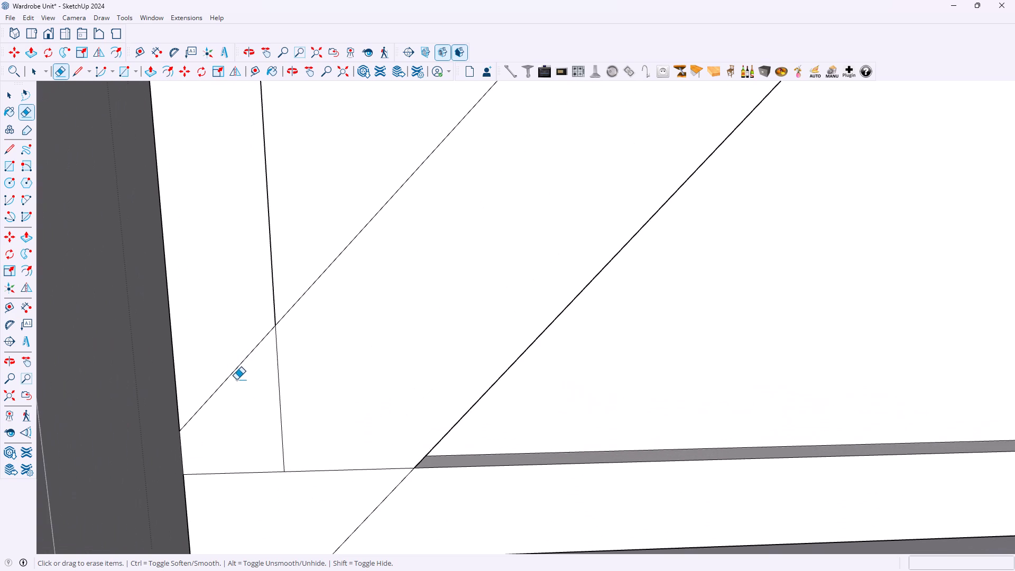
{"action": "scroll", "coordinate": [244, 376], "scroll_direction": "down", "scroll_amount": 20}
{"action": "scroll", "coordinate": [244, 376], "scroll_direction": "down", "scroll_amount": 7}
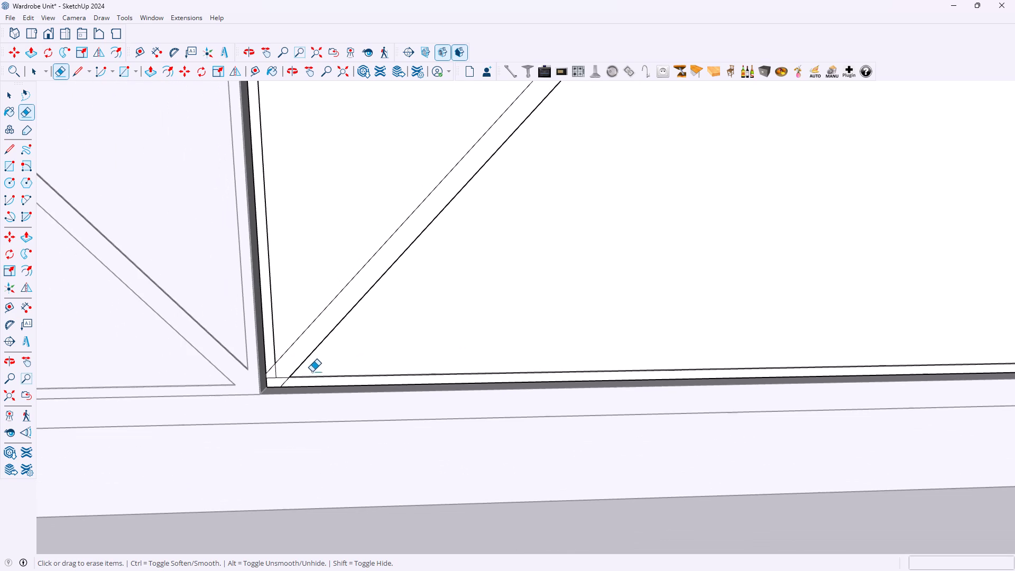
{"action": "key", "text": "ctrl+z"}
{"action": "key", "text": "ctrl+z"}
{"action": "key", "text": "ctrl+z"}
{"action": "key", "text": "ctrl+z"}
{"action": "key", "text": "ctrl+z"}
{"action": "key", "text": "ctrl+z"}
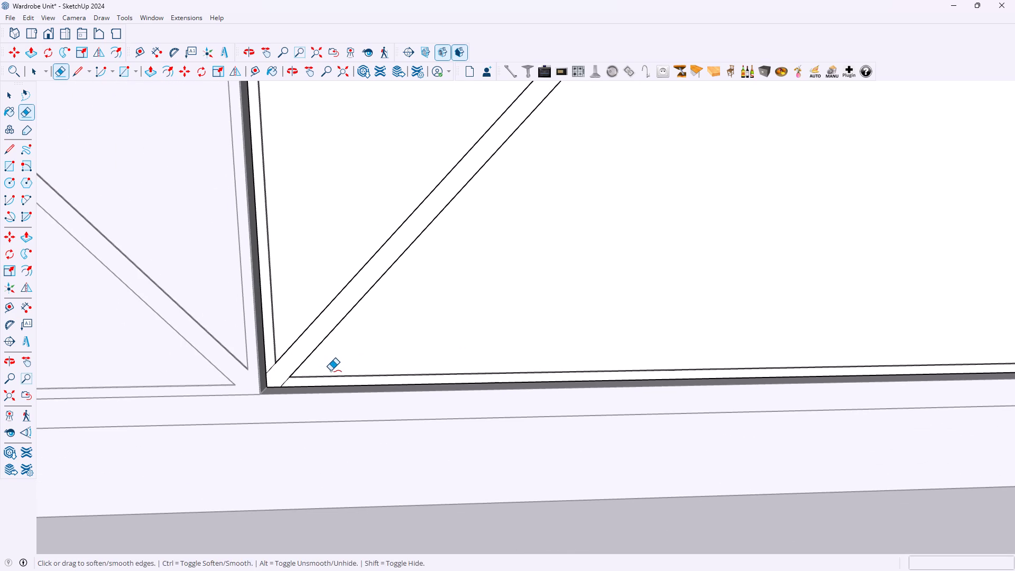
{"action": "key", "text": "ctrl+z"}
{"action": "key", "text": "ctrl+z"}
{"action": "key", "text": "ctrl+z"}
{"action": "key", "text": "ctrl+z"}
{"action": "key", "text": "ctrl+z"}
{"action": "key", "text": "ctrl+z"}
{"action": "key", "text": "ctrl+z"}
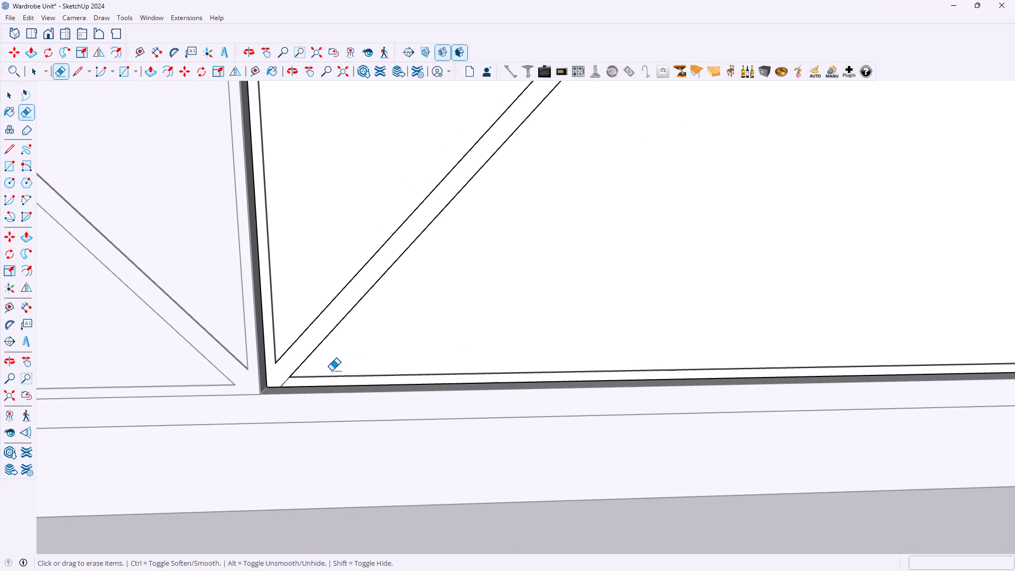
{"action": "key", "text": "ctrl+z"}
{"action": "key", "text": "ctrl+z"}
{"action": "key", "text": "ctrl+z"}
{"action": "key", "text": "ctrl+z"}
{"action": "key", "text": "ctrl+z"}
{"action": "key", "text": "ctrl+z"}
{"action": "key", "text": "ctrl+z"}
{"action": "key", "text": "ctrl+z"}
{"action": "key", "text": "ctrl+z"}
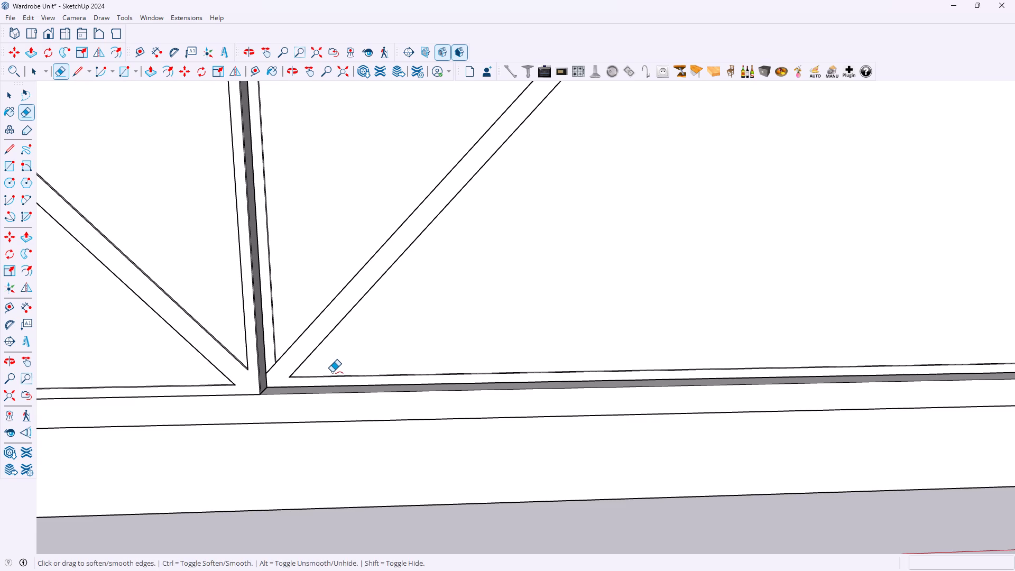
{"action": "key", "text": "ctrl+z"}
{"action": "key", "text": "ctrl+z"}
{"action": "key", "text": "ctrl+z"}
Leave the door's group and delete the mirrored door standing between the other door and the open wardrobe.
{"action": "scroll", "coordinate": [329, 367], "scroll_direction": "down", "scroll_amount": 6}
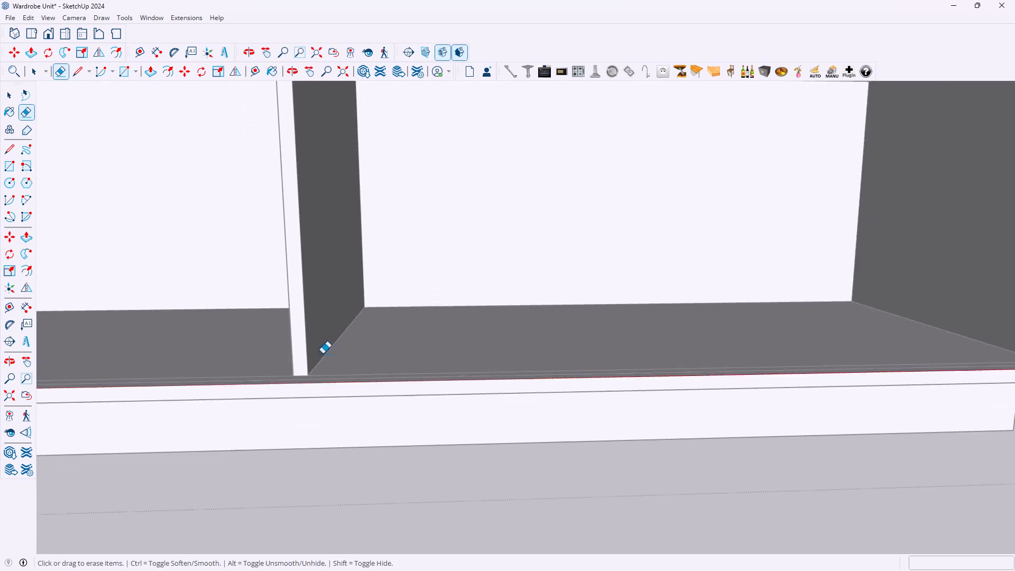
{"action": "scroll", "coordinate": [322, 354], "scroll_direction": "down", "scroll_amount": 18}
{"action": "scroll", "coordinate": [371, 350], "scroll_direction": "up", "scroll_amount": 1}
{"action": "scroll", "coordinate": [370, 350], "scroll_direction": "down", "scroll_amount": 15}
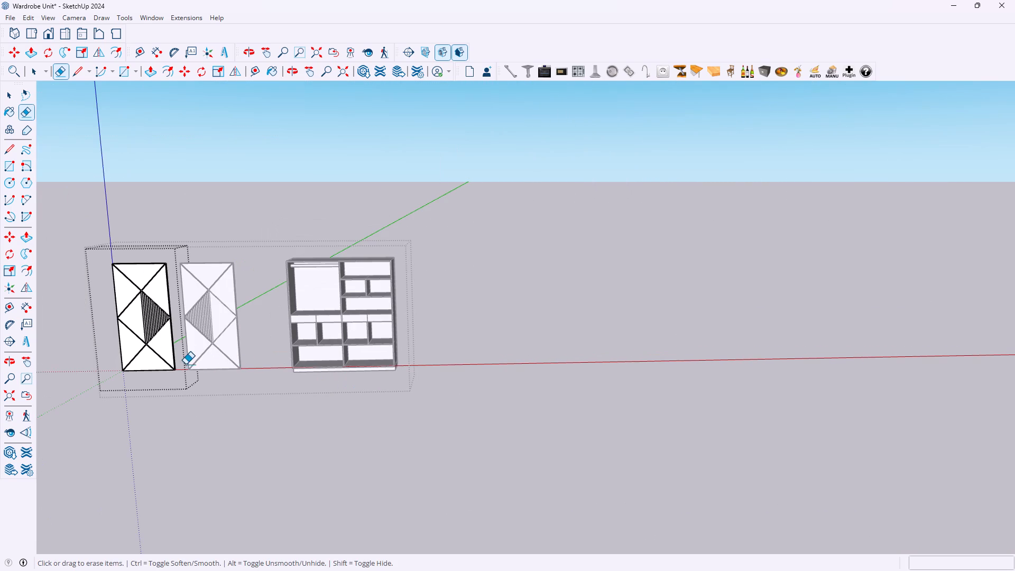
{"action": "scroll", "coordinate": [181, 364], "scroll_direction": "up", "scroll_amount": 1}
{"action": "scroll", "coordinate": [121, 323], "scroll_direction": "up", "scroll_amount": 6}
{"action": "scroll", "coordinate": [212, 289], "scroll_direction": "up", "scroll_amount": 5}
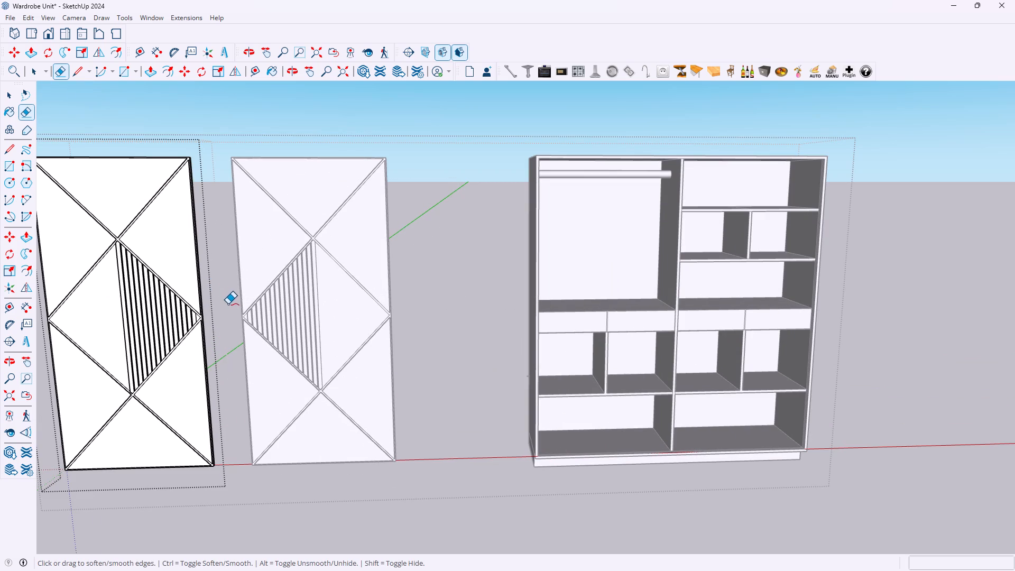
{"action": "key", "text": "Escape"}
{"action": "key", "text": "space"}
{"action": "left_click", "coordinate": [218, 149]}
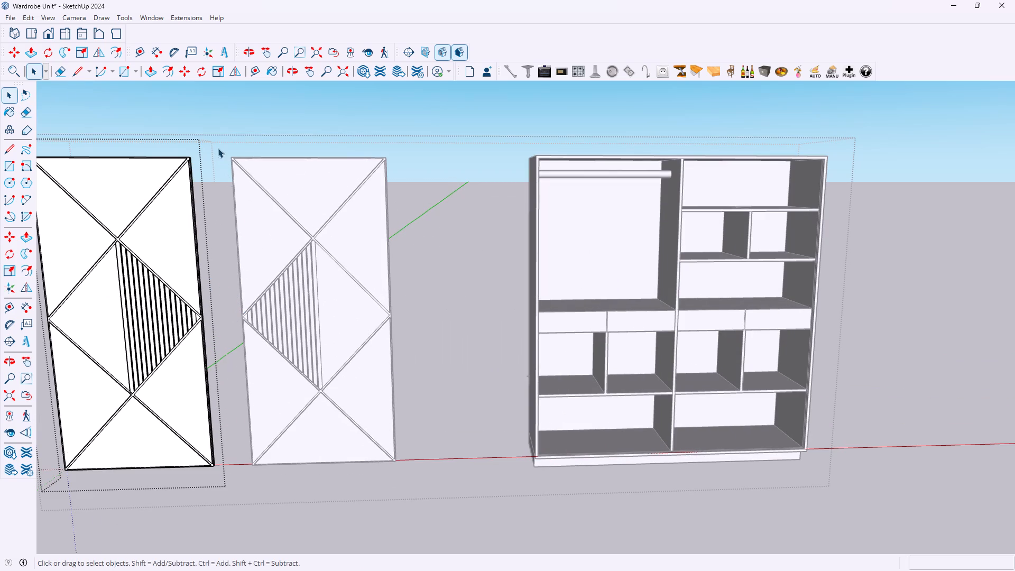
{"action": "left_click_drag", "start_coordinate": [219, 135], "coordinate": [463, 496]}
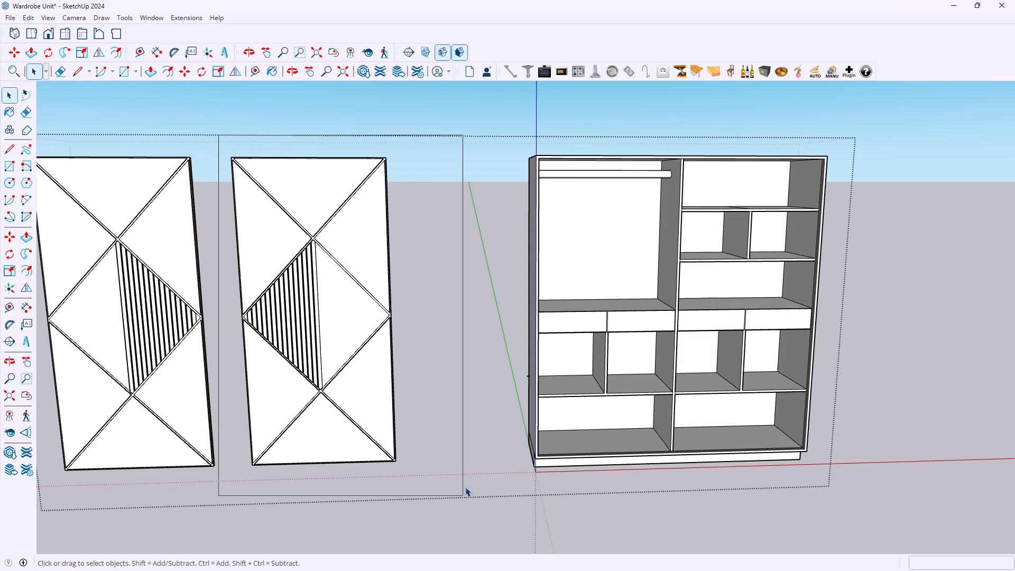
{"action": "key", "text": "Delete"}
{"action": "scroll", "coordinate": [211, 386], "scroll_direction": "down", "scroll_amount": 5}
{"action": "scroll", "coordinate": [149, 399], "scroll_direction": "up", "scroll_amount": 3}
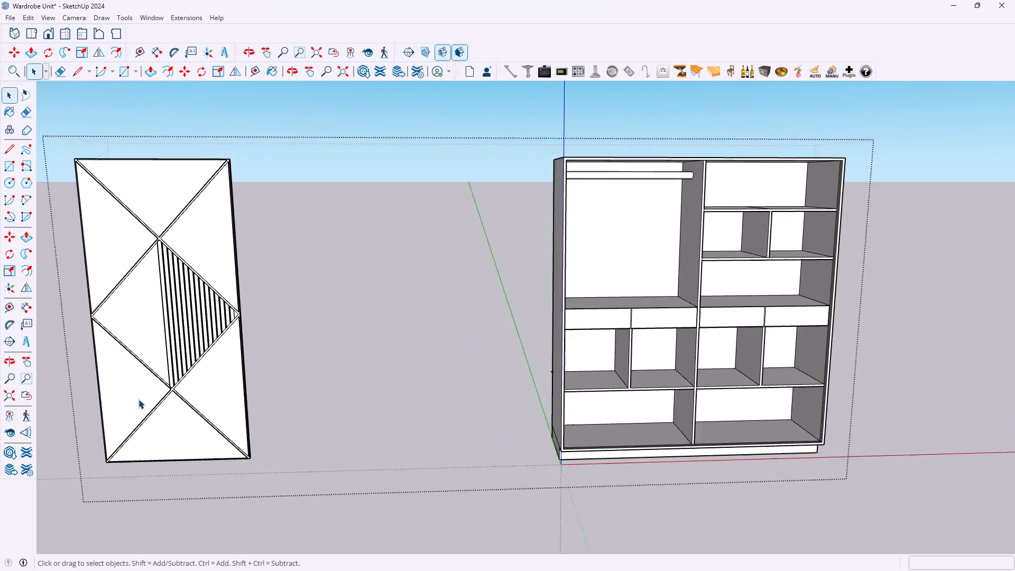
Open the separate door's group for editing at its lower corner farthest from the wardrobe.
{"action": "scroll", "coordinate": [139, 399], "scroll_direction": "up", "scroll_amount": 2}
{"action": "scroll", "coordinate": [107, 468], "scroll_direction": "up", "scroll_amount": 20}
{"action": "scroll", "coordinate": [107, 468], "scroll_direction": "up", "scroll_amount": 1}
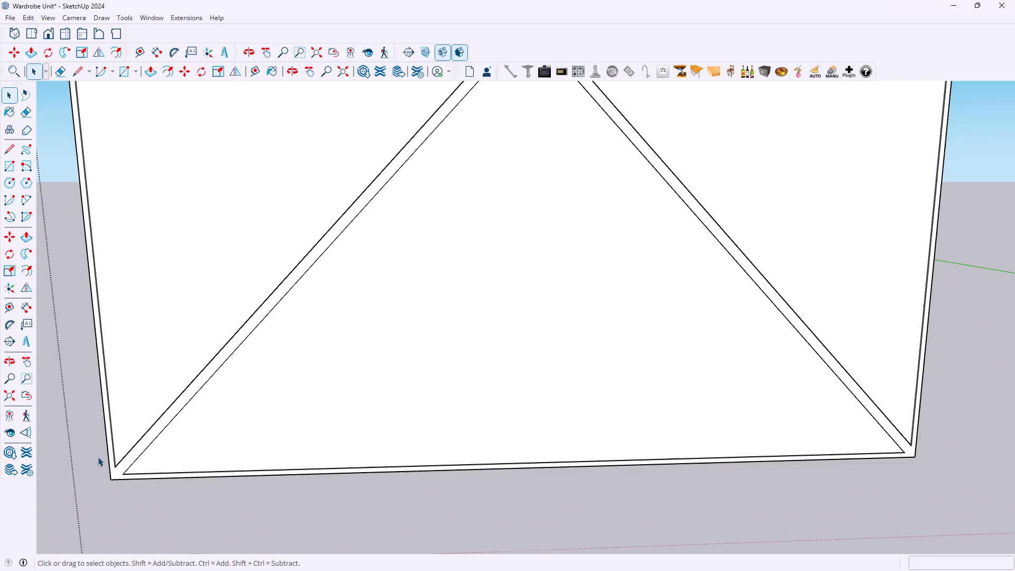
{"action": "scroll", "coordinate": [98, 457], "scroll_direction": "up", "scroll_amount": 14}
{"action": "scroll", "coordinate": [131, 442], "scroll_direction": "down", "scroll_amount": 3}
{"action": "scroll", "coordinate": [147, 510], "scroll_direction": "up", "scroll_amount": 4}
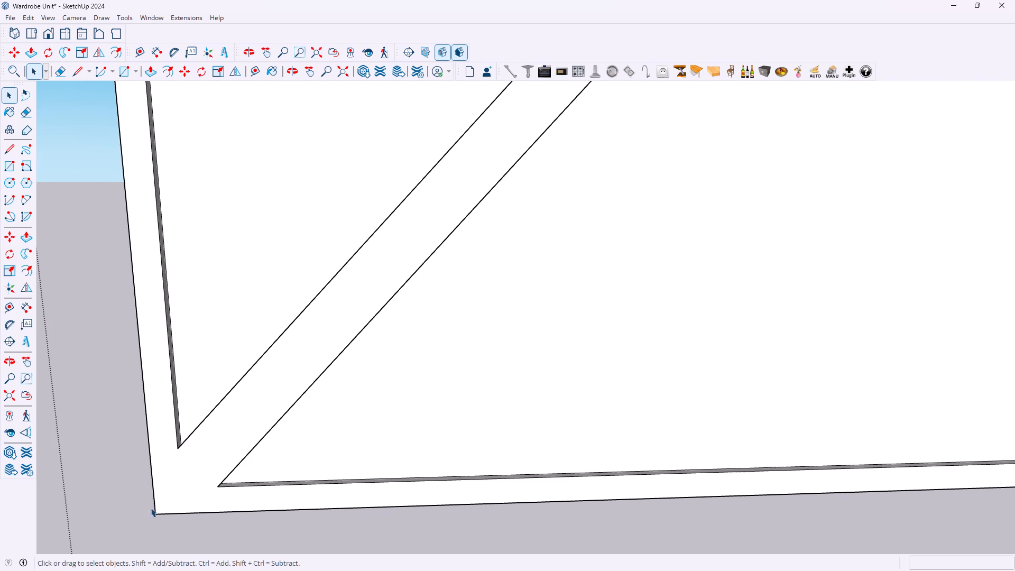
{"action": "scroll", "coordinate": [163, 504], "scroll_direction": "up", "scroll_amount": 2}
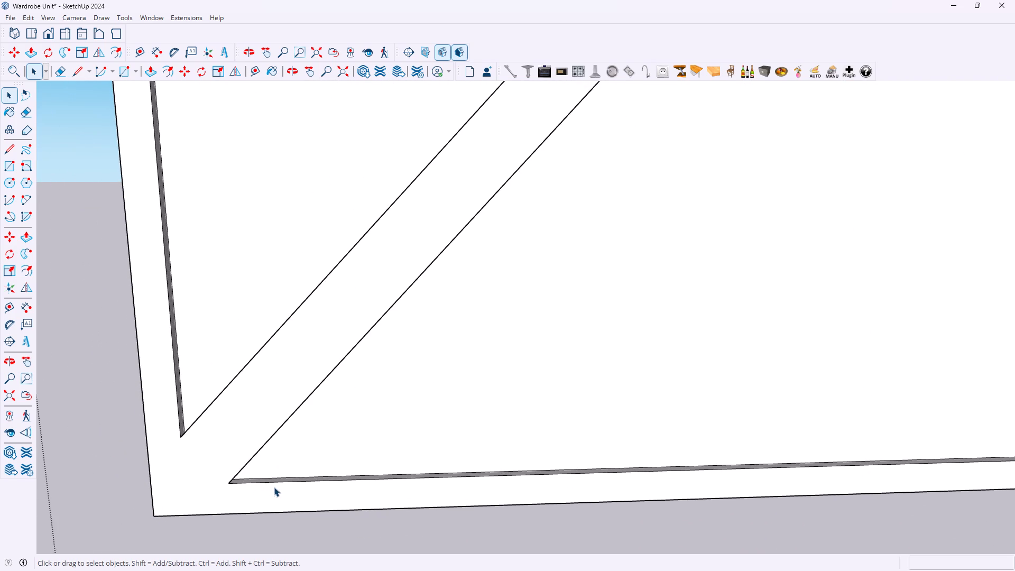
{"action": "scroll", "coordinate": [295, 466], "scroll_direction": "down", "scroll_amount": 7}
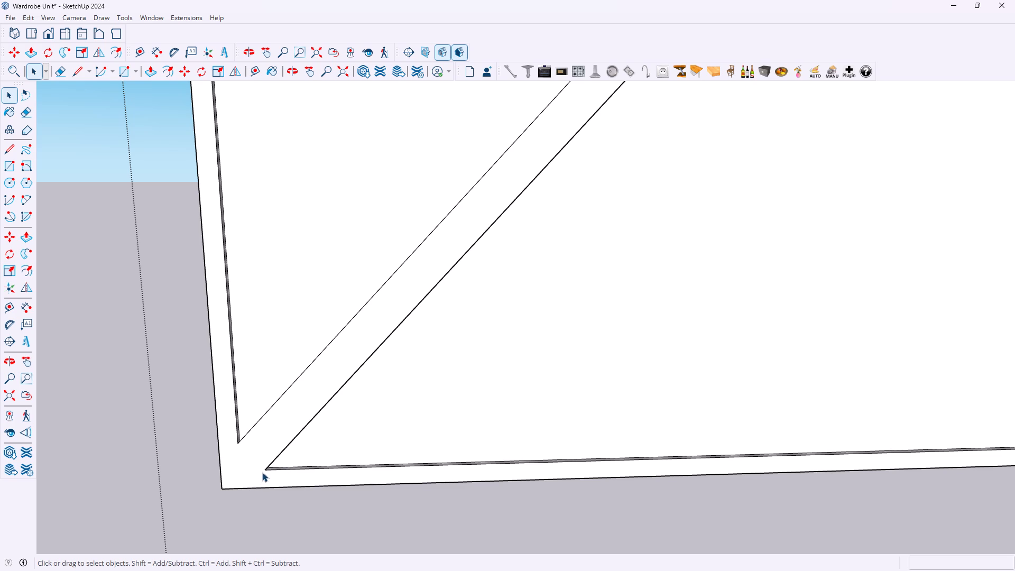
{"action": "left_click", "coordinate": [261, 467]}
{"action": "triple_click", "coordinate": [261, 467]}
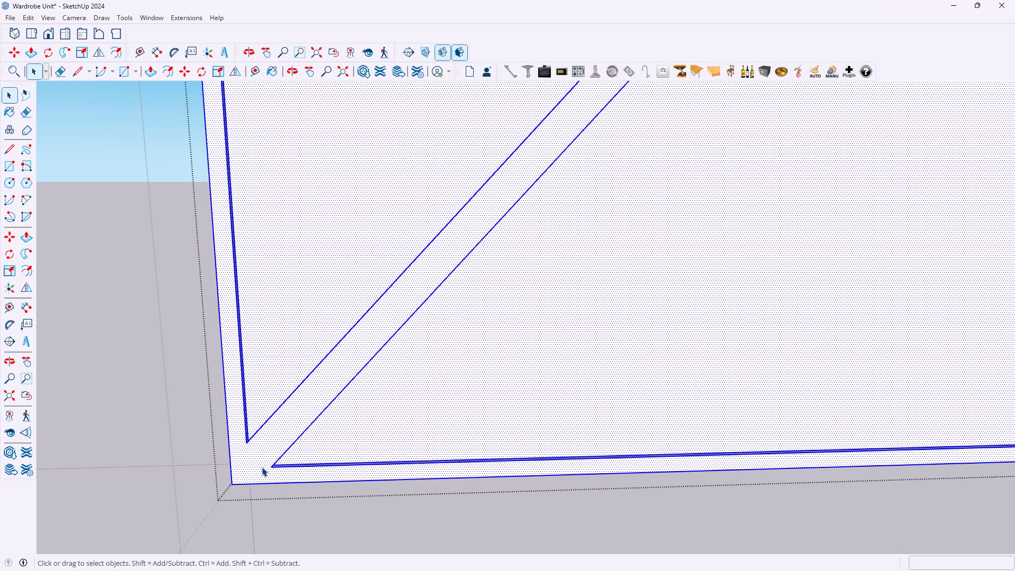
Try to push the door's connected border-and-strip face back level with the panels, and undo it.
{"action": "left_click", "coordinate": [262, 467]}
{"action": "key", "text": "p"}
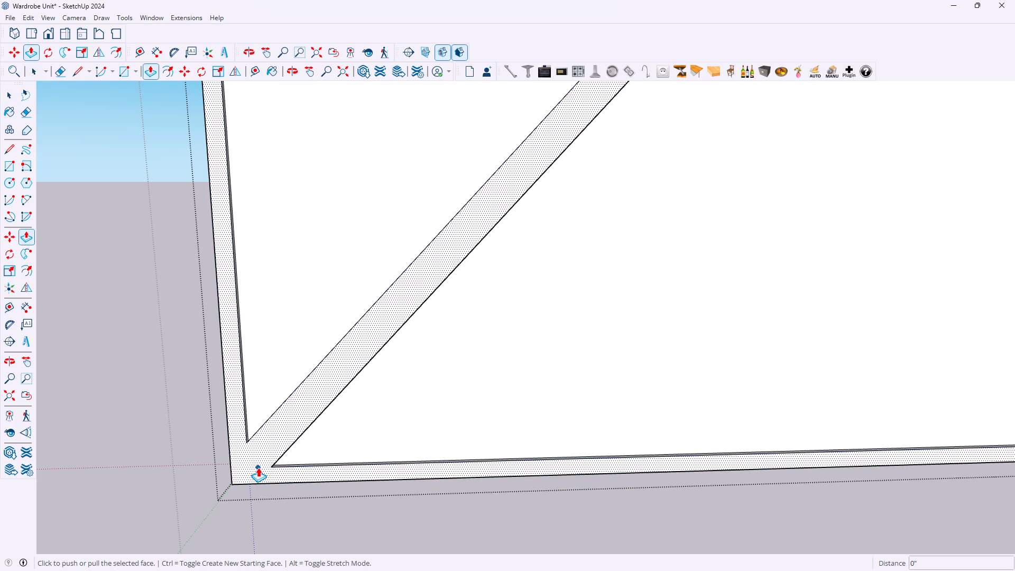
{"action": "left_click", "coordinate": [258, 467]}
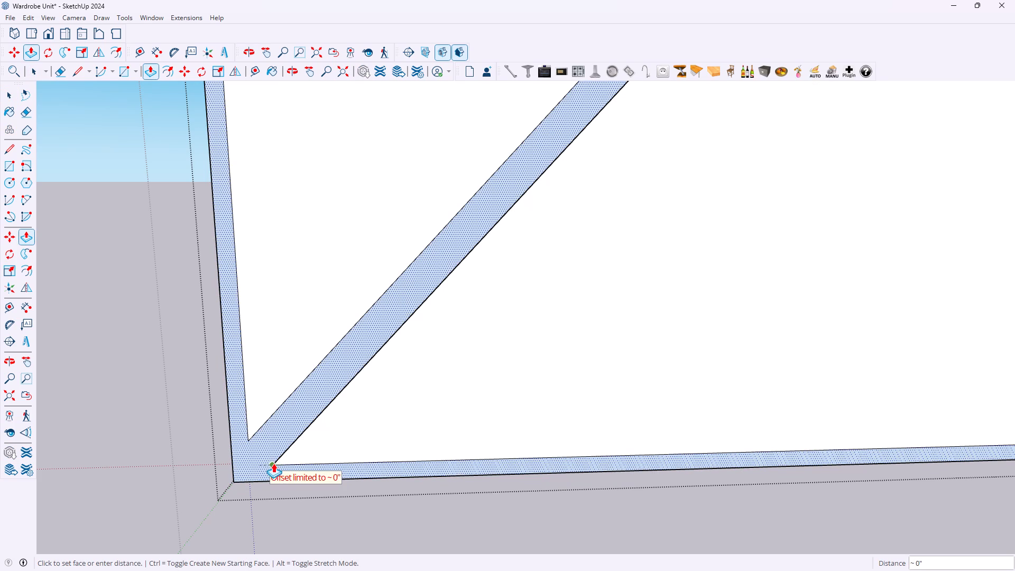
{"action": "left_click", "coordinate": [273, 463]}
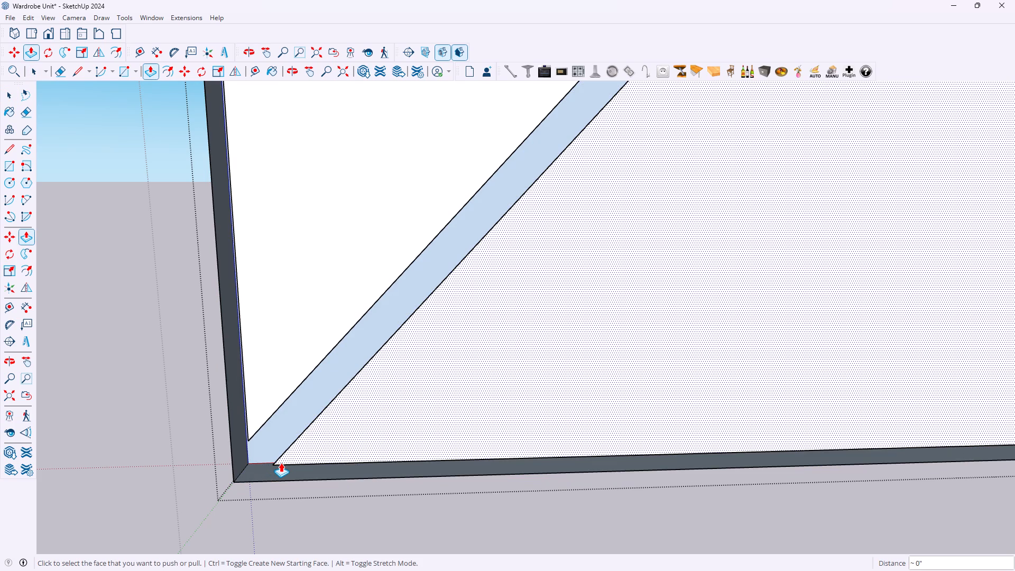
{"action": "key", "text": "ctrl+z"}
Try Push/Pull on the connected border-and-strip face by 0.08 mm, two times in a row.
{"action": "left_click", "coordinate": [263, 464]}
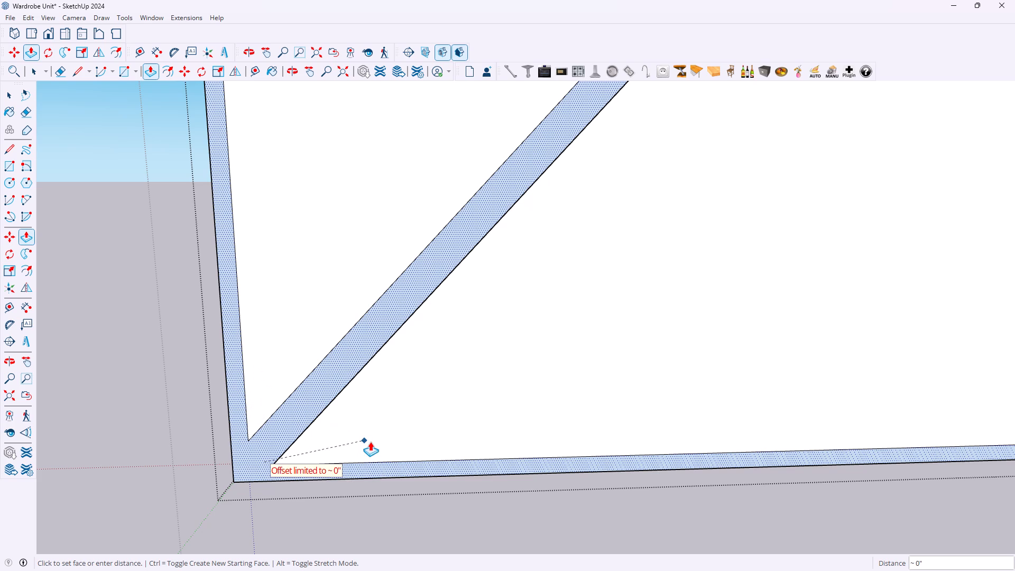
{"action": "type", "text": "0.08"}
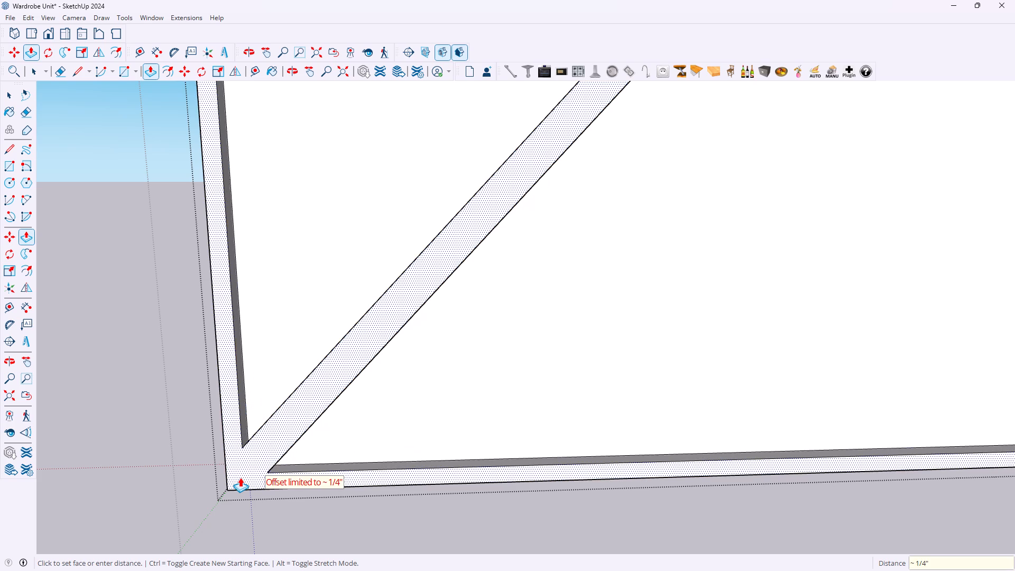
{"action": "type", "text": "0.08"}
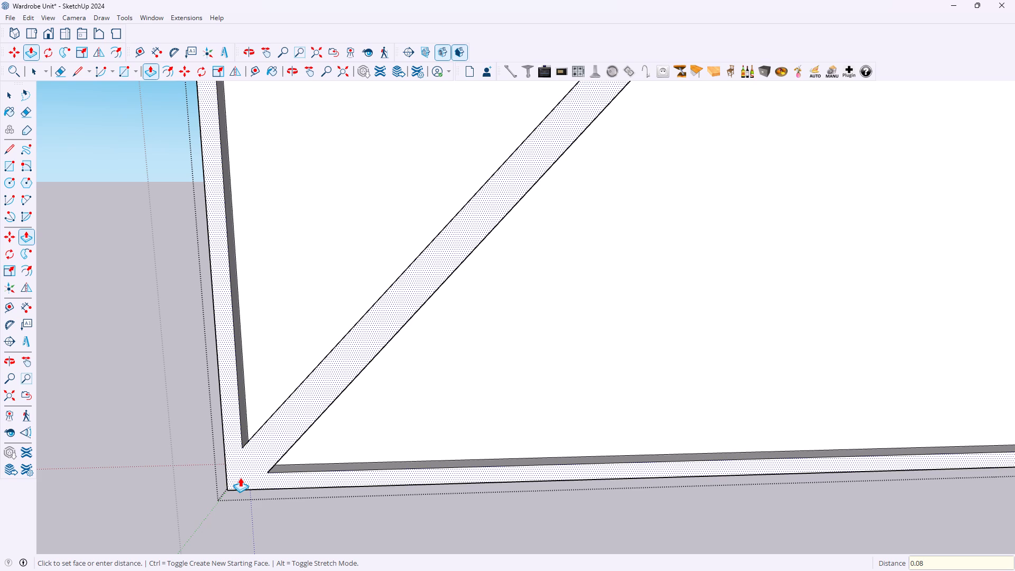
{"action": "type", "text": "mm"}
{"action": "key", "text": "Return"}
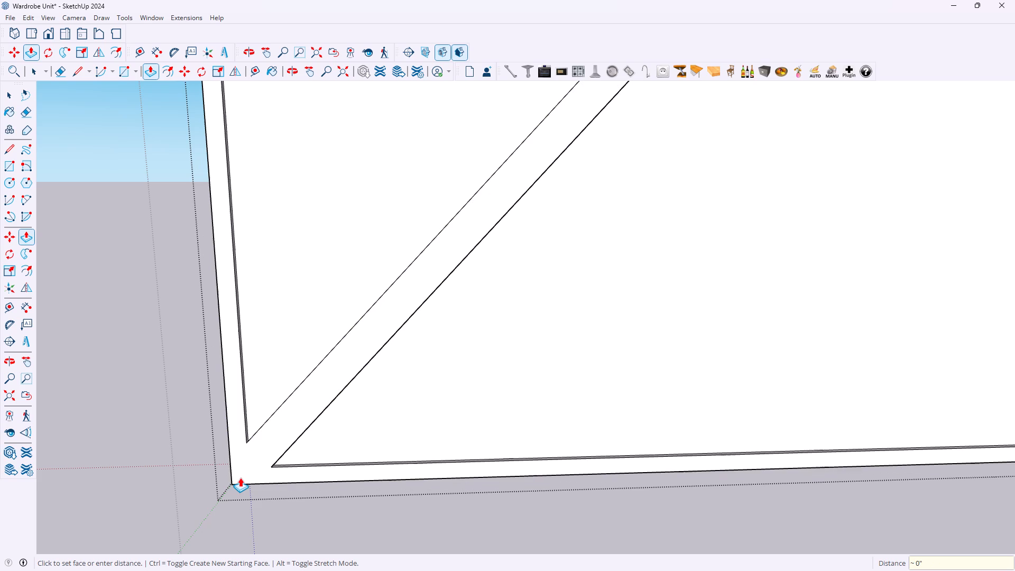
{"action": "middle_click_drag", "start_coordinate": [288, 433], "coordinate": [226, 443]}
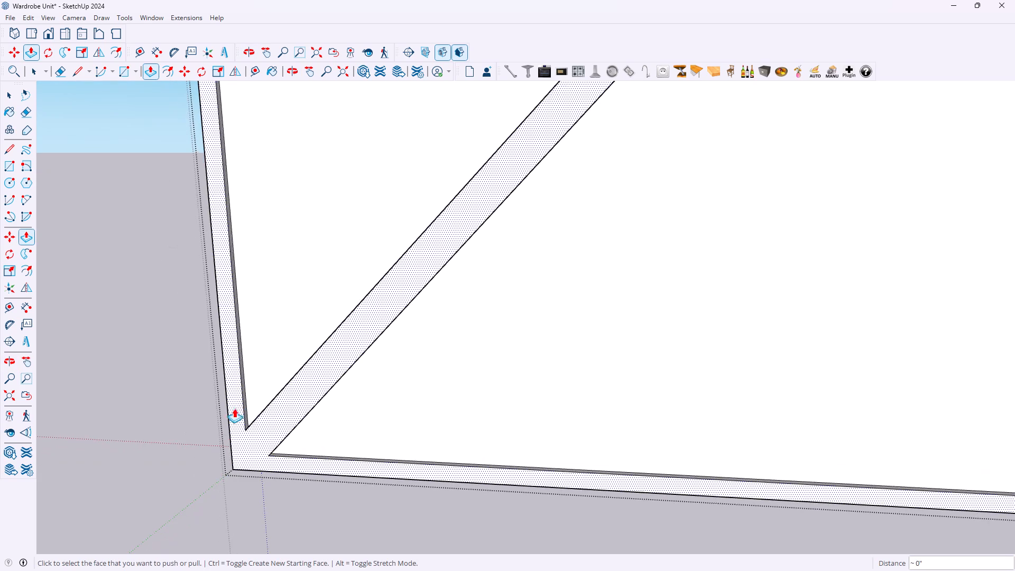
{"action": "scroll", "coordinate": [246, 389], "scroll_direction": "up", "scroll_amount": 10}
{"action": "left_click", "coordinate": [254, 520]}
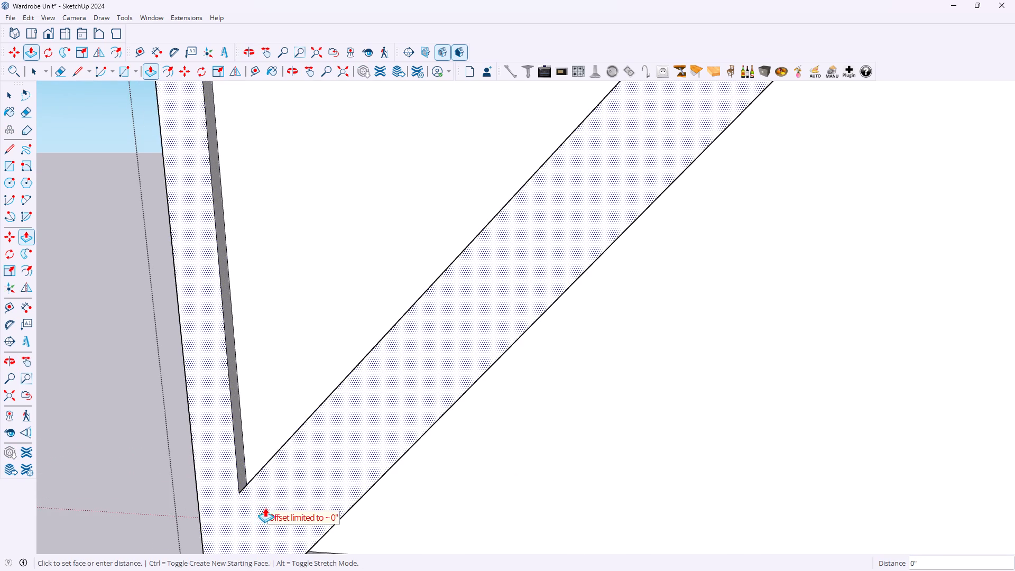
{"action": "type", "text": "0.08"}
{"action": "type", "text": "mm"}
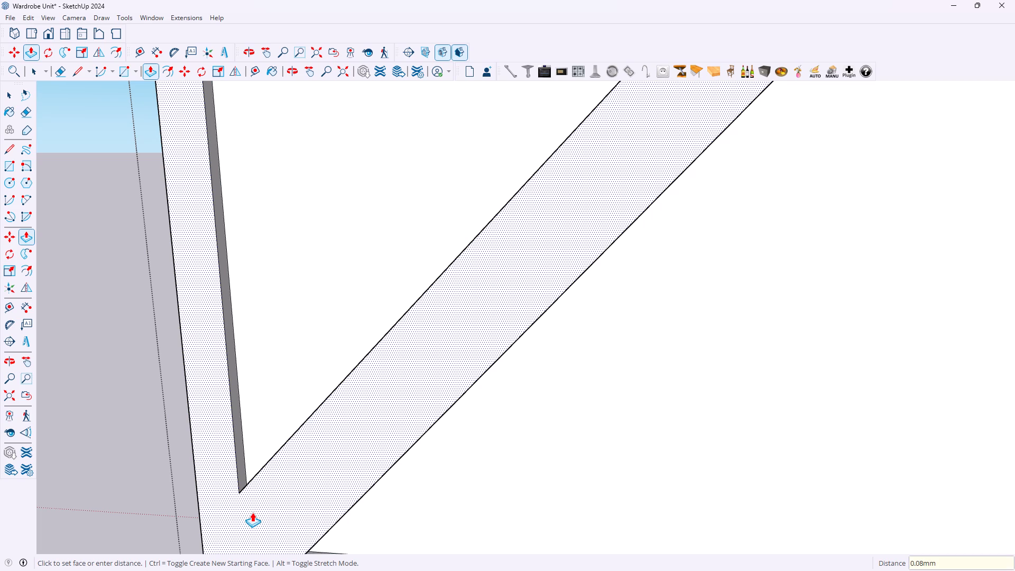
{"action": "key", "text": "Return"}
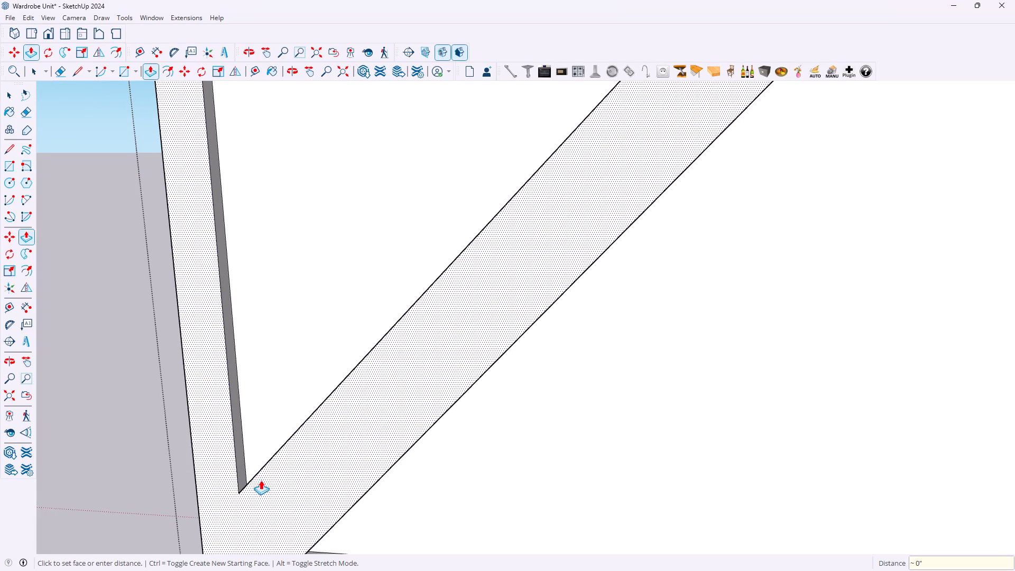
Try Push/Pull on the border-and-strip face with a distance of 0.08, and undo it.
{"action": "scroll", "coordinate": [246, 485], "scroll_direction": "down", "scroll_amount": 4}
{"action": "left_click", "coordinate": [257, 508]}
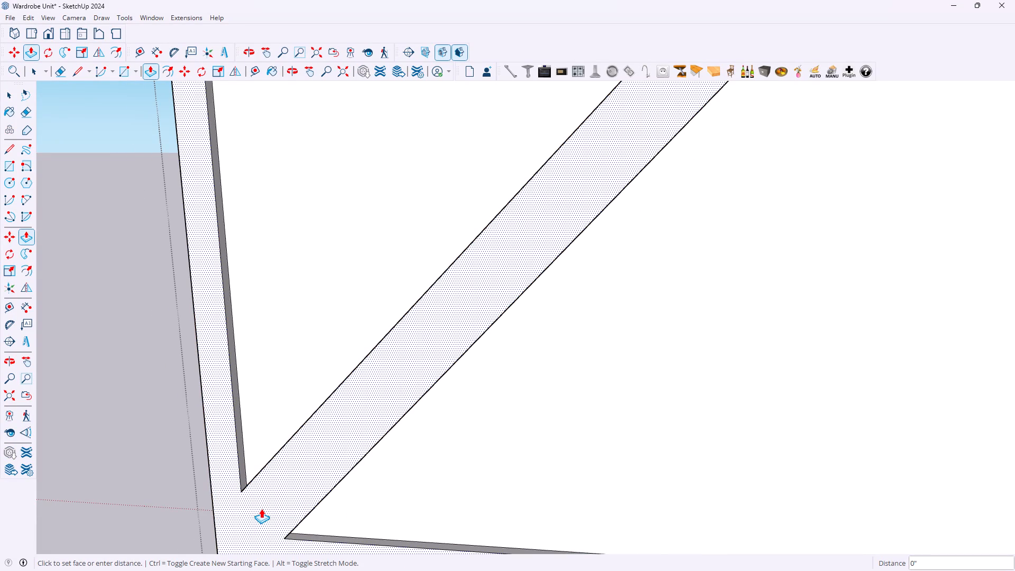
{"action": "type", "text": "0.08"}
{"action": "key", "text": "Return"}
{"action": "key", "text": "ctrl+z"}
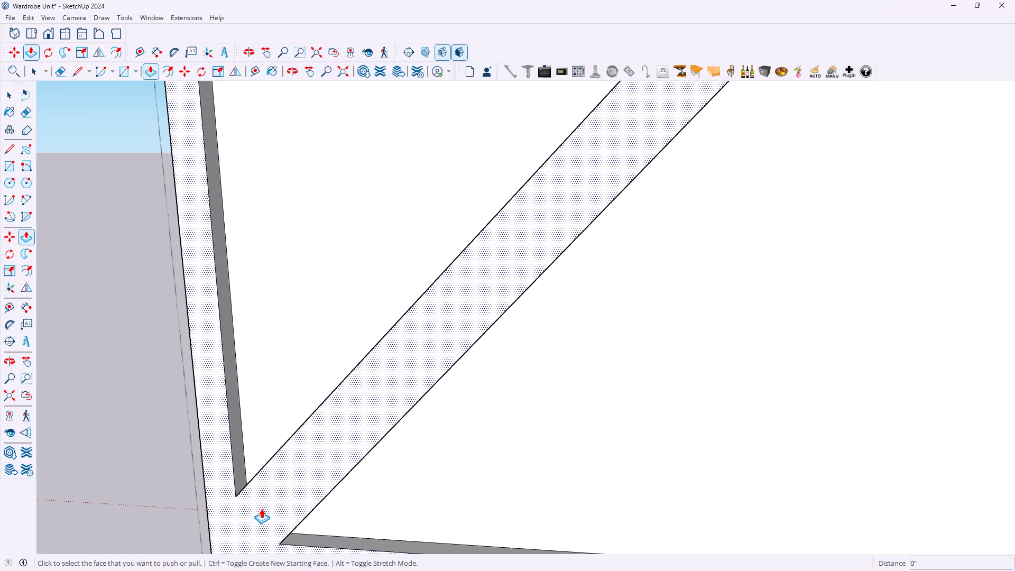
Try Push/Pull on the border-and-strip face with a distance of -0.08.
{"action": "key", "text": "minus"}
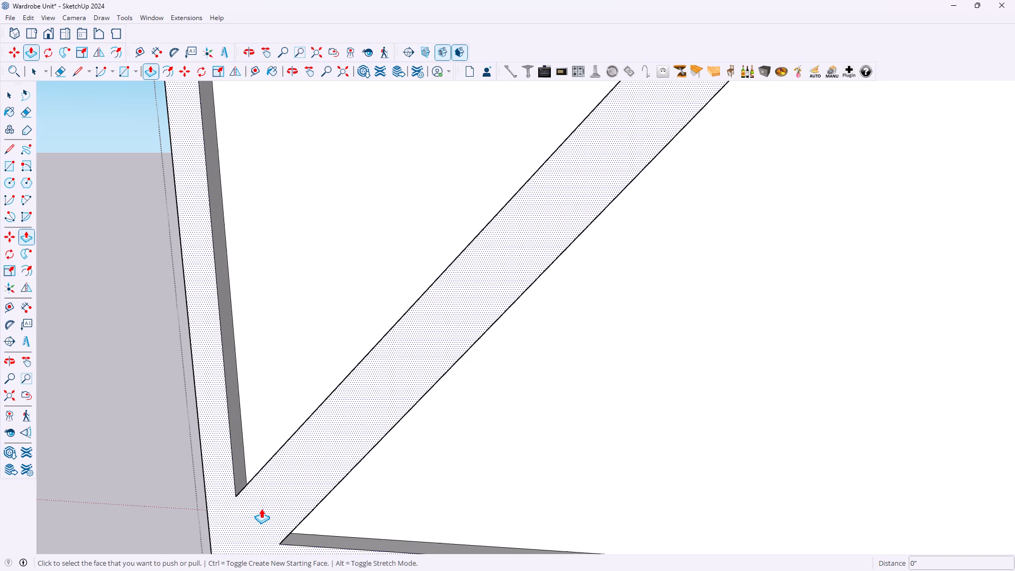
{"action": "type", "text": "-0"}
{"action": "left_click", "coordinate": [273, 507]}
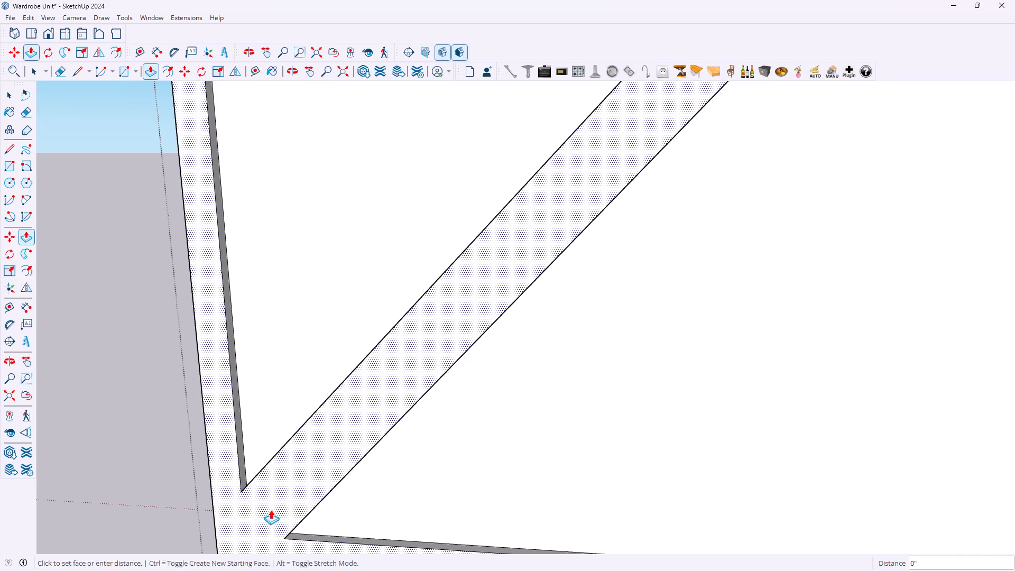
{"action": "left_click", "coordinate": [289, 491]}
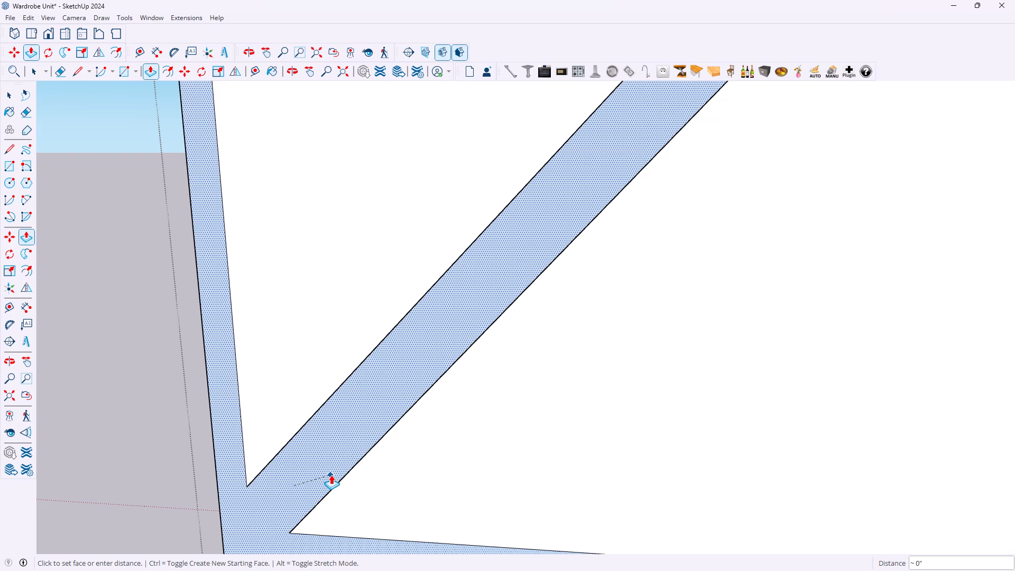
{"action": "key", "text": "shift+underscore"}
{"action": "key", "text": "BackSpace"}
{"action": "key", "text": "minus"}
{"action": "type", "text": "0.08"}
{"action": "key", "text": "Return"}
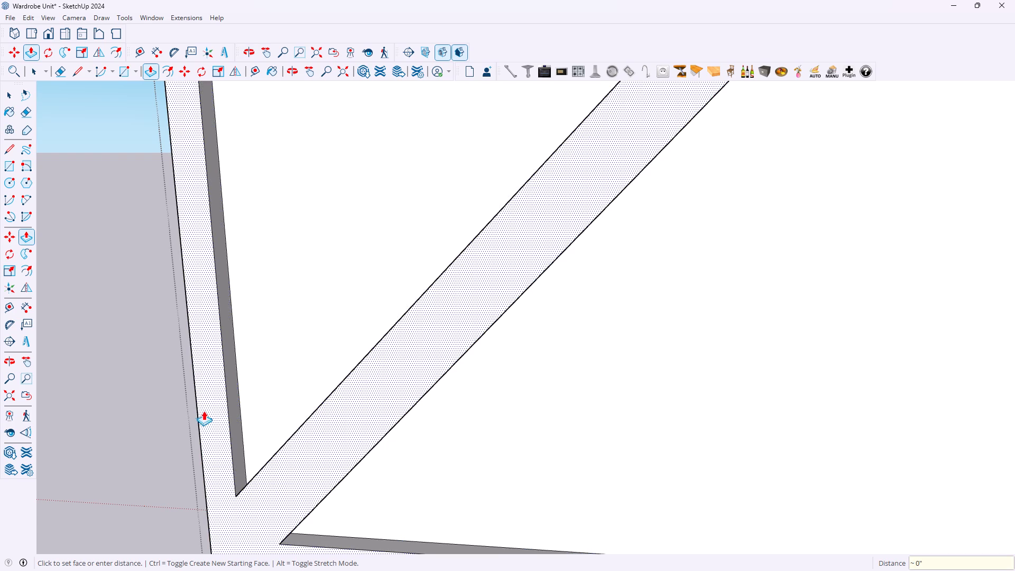
Push the door's connected border-and-strip face back about 1/4", level with the panels.
{"action": "middle_click_drag", "start_coordinate": [202, 411], "coordinate": [592, 380]}
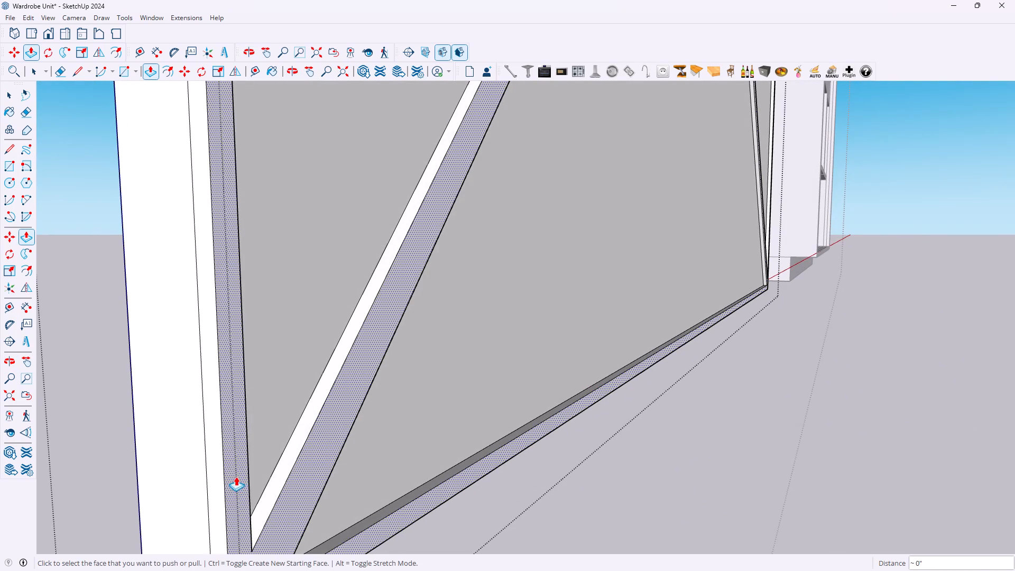
{"action": "left_click", "coordinate": [236, 476]}
{"action": "scroll", "coordinate": [211, 483], "scroll_direction": "up", "scroll_amount": 1}
{"action": "middle_click_drag", "start_coordinate": [211, 483], "coordinate": [338, 467]}
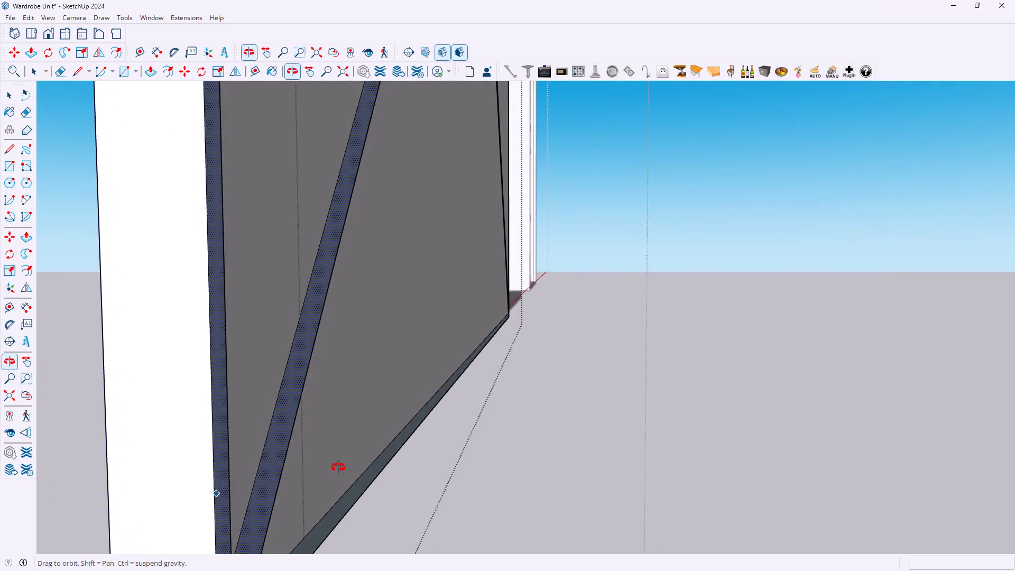
{"action": "middle_click_drag", "start_coordinate": [338, 467], "coordinate": [353, 466]}
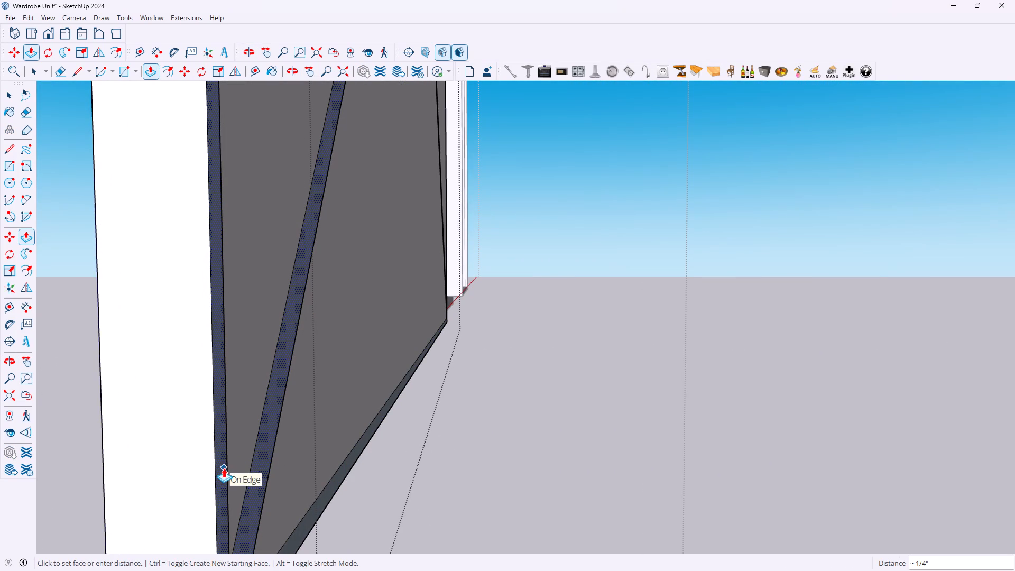
{"action": "left_click", "coordinate": [228, 467]}
Examine the door's border and crossed strips from the bottom corner up to the top edge.
{"action": "middle_click_drag", "start_coordinate": [242, 459], "coordinate": [209, 458]}
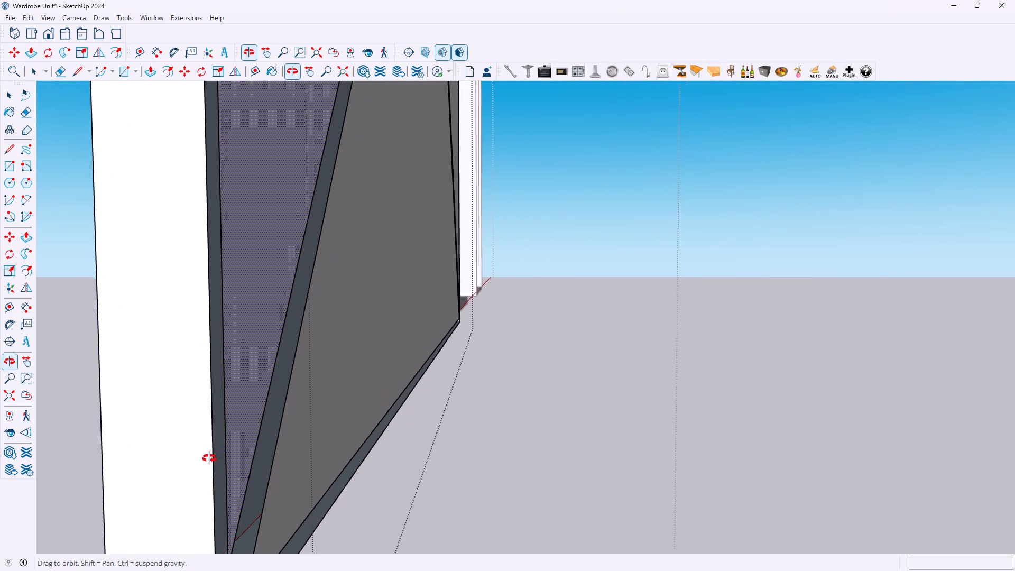
{"action": "middle_click_drag", "start_coordinate": [209, 458], "coordinate": [71, 445]}
{"action": "scroll", "coordinate": [150, 419], "scroll_direction": "down", "scroll_amount": 11}
{"action": "scroll", "coordinate": [357, 454], "scroll_direction": "down", "scroll_amount": 4}
{"action": "middle_click_drag", "start_coordinate": [357, 454], "coordinate": [217, 453]}
{"action": "scroll", "coordinate": [222, 435], "scroll_direction": "down", "scroll_amount": 11}
{"action": "scroll", "coordinate": [299, 436], "scroll_direction": "down", "scroll_amount": 6}
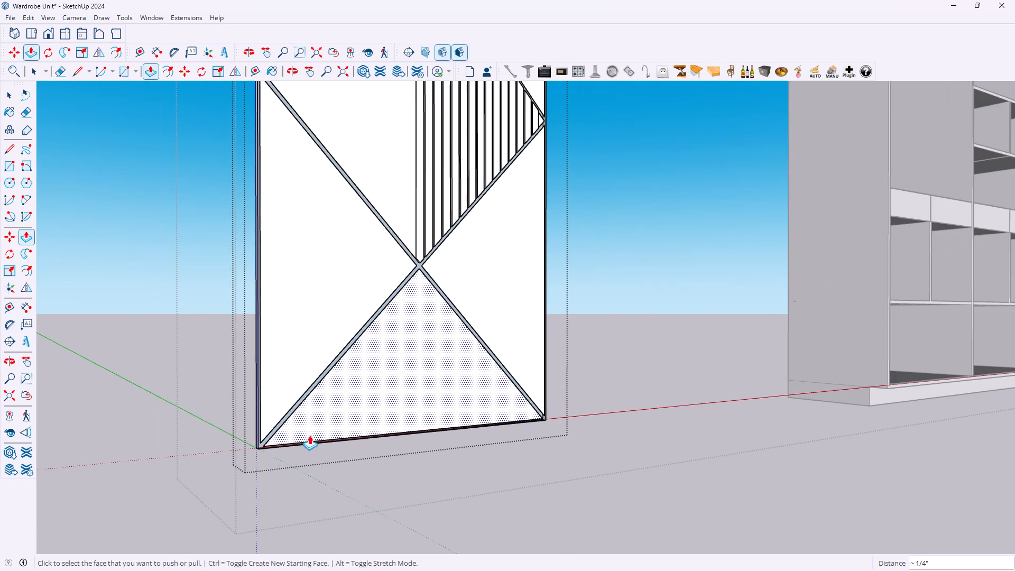
{"action": "scroll", "coordinate": [324, 371], "scroll_direction": "down", "scroll_amount": 12}
{"action": "scroll", "coordinate": [330, 146], "scroll_direction": "up", "scroll_amount": 10}
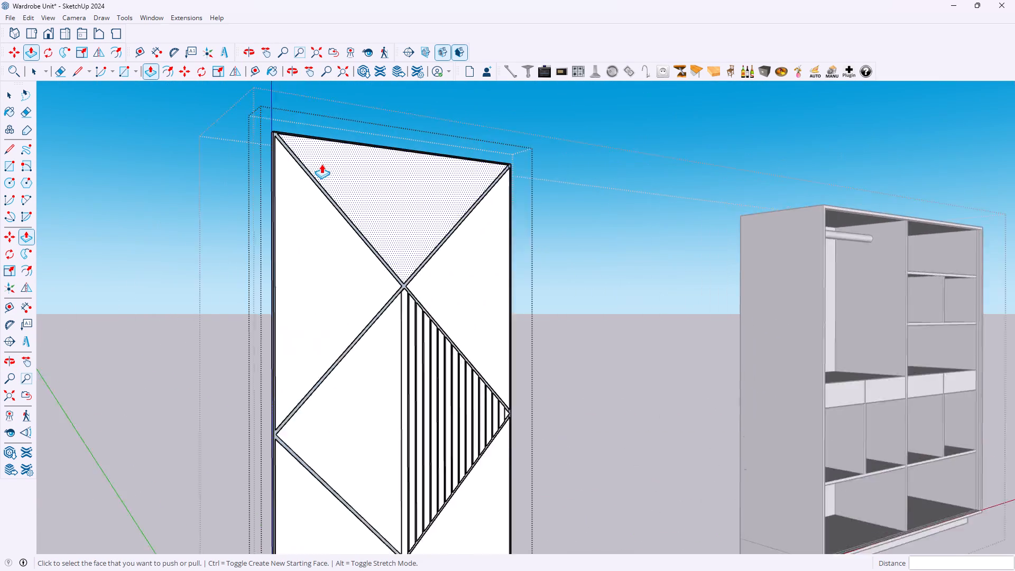
{"action": "scroll", "coordinate": [321, 164], "scroll_direction": "up", "scroll_amount": 8}
{"action": "scroll", "coordinate": [279, 173], "scroll_direction": "down", "scroll_amount": 4}
{"action": "scroll", "coordinate": [237, 87], "scroll_direction": "up", "scroll_amount": 8}
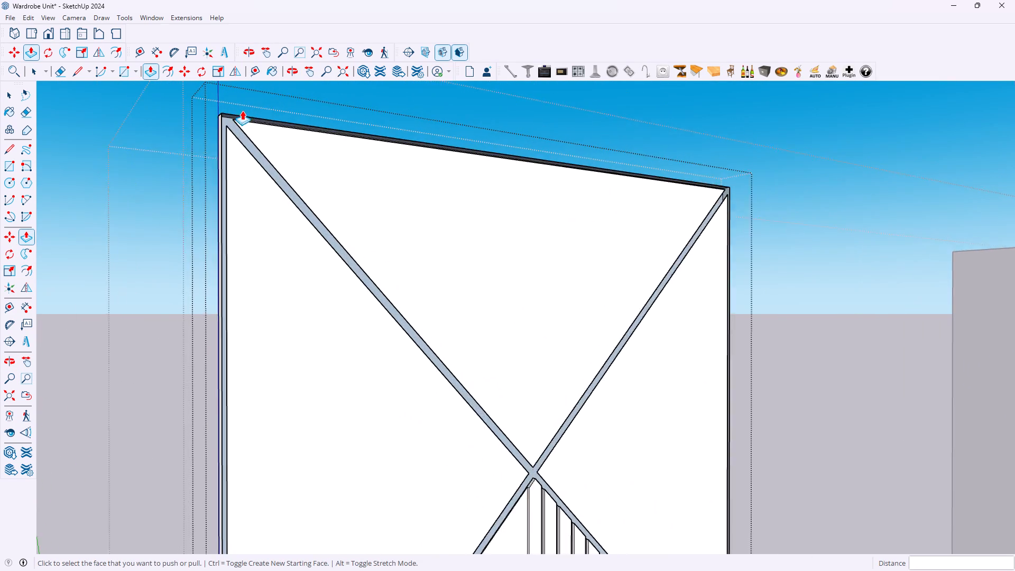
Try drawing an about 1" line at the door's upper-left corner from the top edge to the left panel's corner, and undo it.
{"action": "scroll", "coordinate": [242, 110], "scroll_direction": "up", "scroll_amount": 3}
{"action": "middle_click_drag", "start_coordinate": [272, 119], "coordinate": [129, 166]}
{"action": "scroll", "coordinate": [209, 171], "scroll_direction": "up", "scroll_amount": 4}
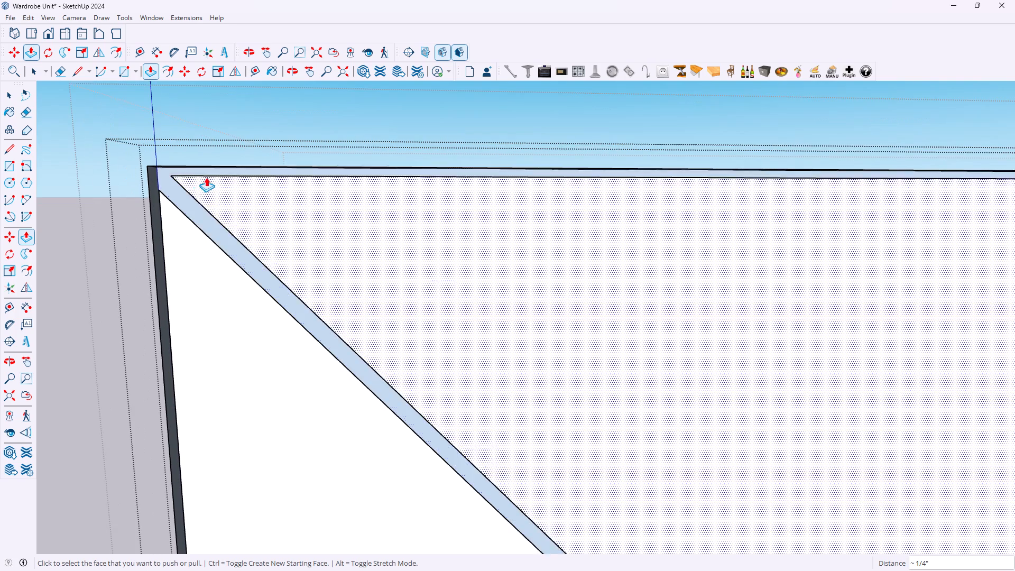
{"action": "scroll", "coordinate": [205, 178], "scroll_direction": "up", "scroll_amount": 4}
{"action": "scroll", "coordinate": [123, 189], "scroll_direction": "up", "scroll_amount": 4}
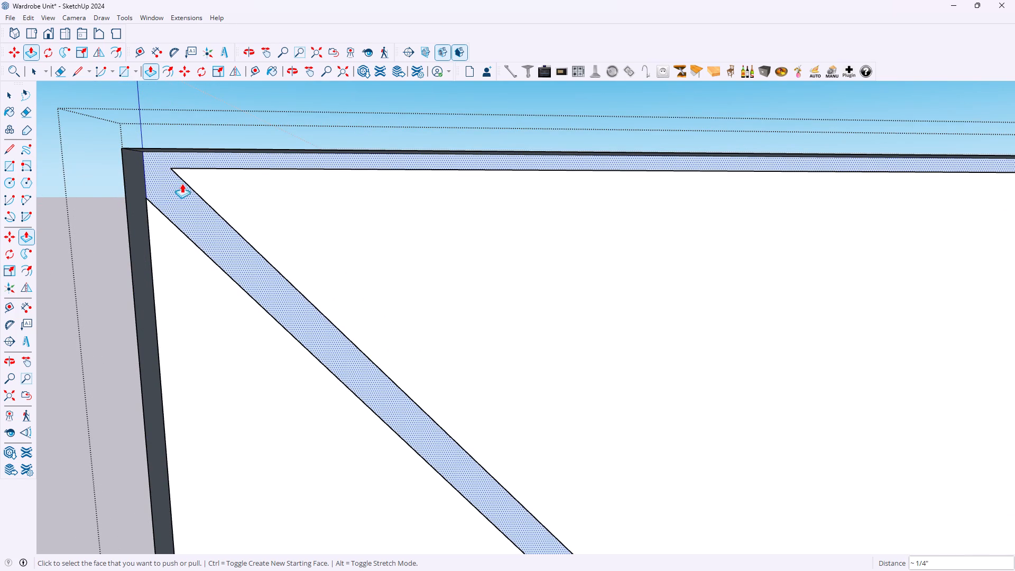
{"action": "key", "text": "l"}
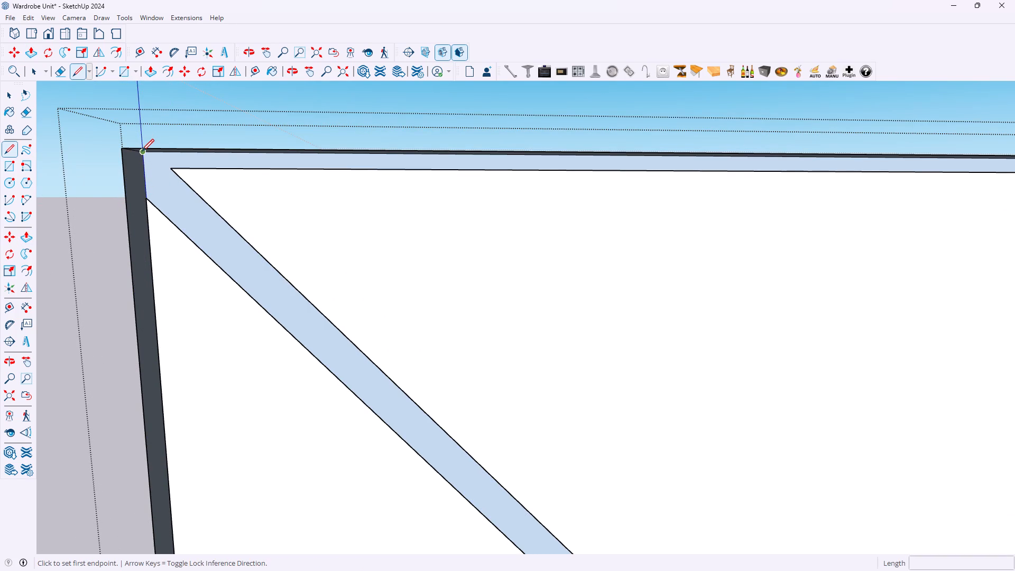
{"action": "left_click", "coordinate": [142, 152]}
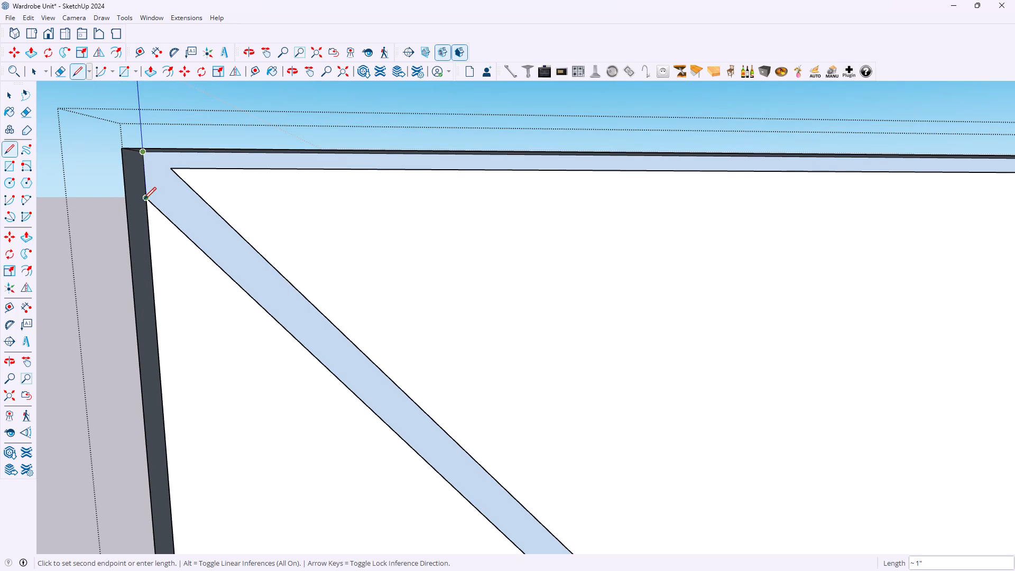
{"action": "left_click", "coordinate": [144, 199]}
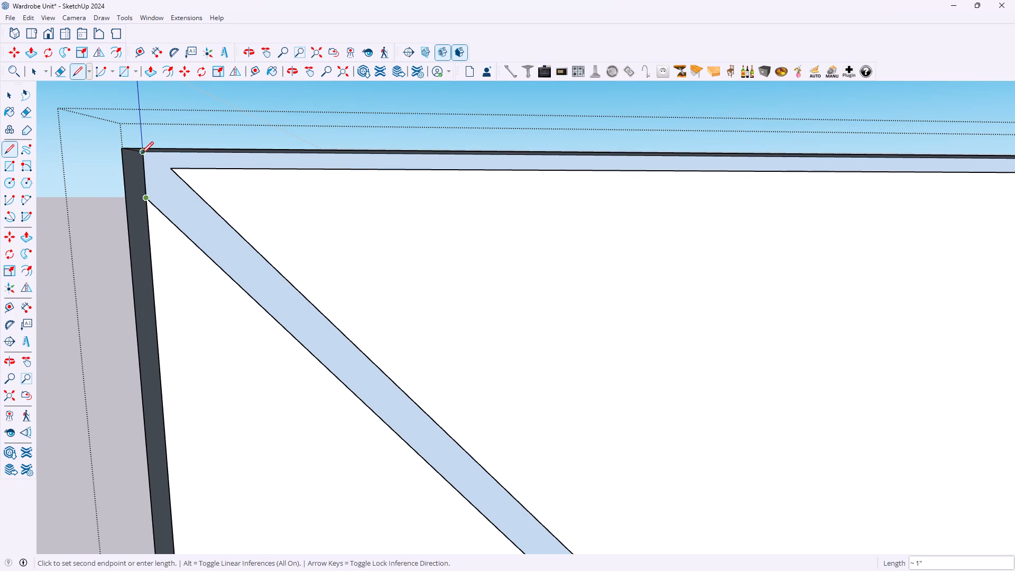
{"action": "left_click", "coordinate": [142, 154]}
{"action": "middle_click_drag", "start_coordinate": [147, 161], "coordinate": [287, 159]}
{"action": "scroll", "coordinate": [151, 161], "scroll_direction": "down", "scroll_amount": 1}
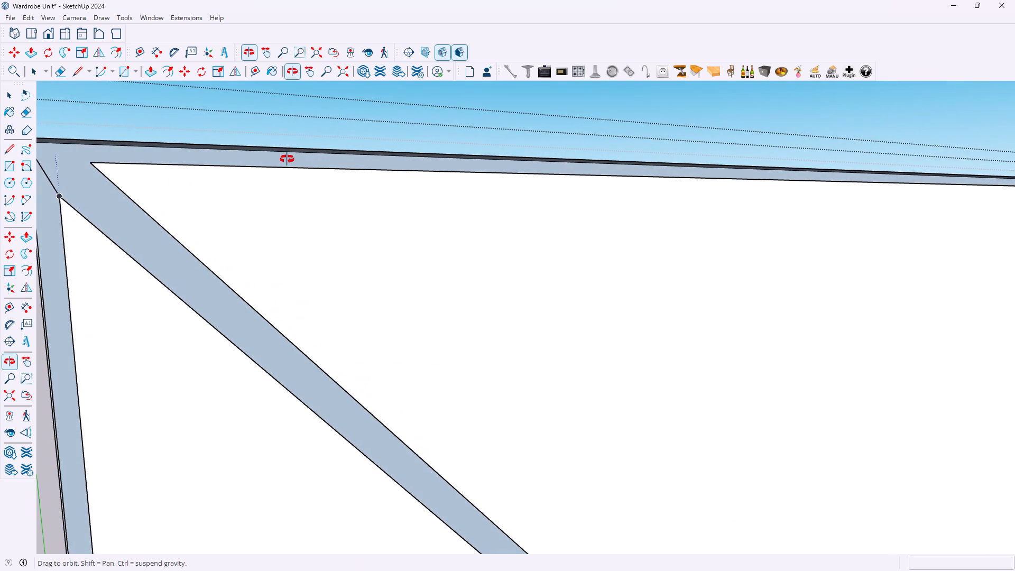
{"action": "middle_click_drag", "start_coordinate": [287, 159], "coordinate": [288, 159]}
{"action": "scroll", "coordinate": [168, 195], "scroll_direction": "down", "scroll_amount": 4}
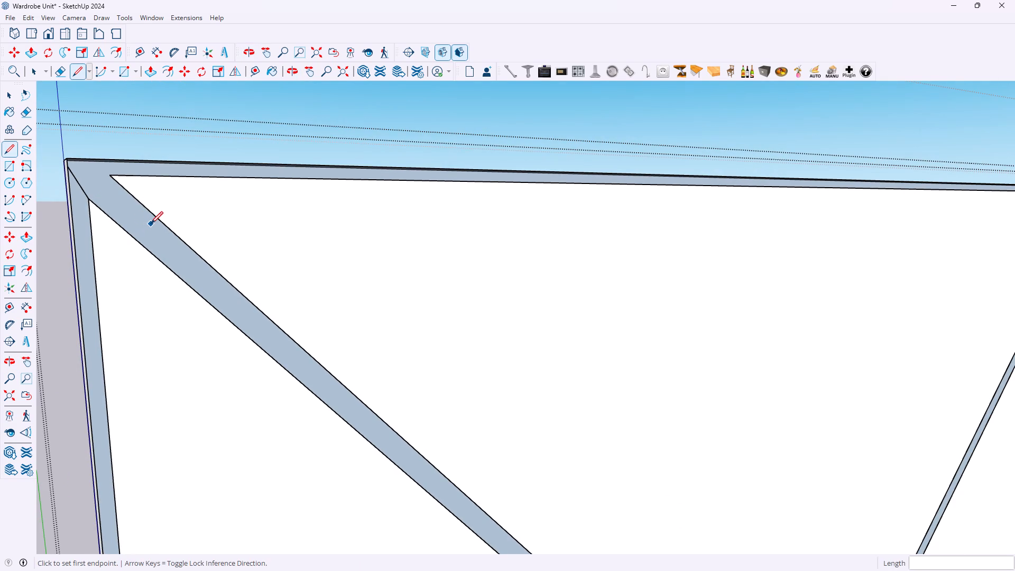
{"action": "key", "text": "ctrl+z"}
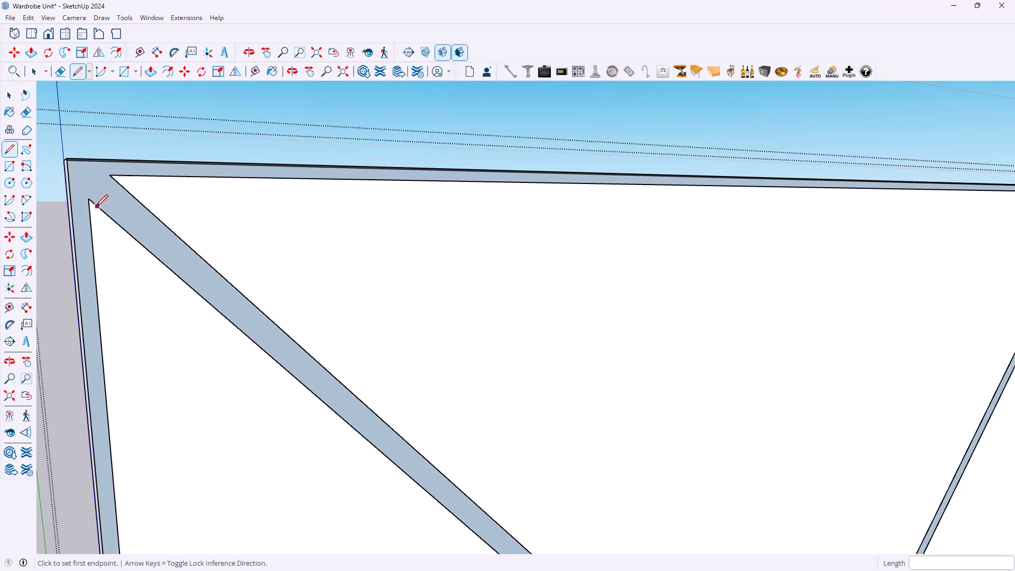
Draw two lines from the panel corners across the border at the door's upper-left corner, one vertical to the top edge, one horizontal about 1/2".
{"action": "left_click", "coordinate": [90, 201]}
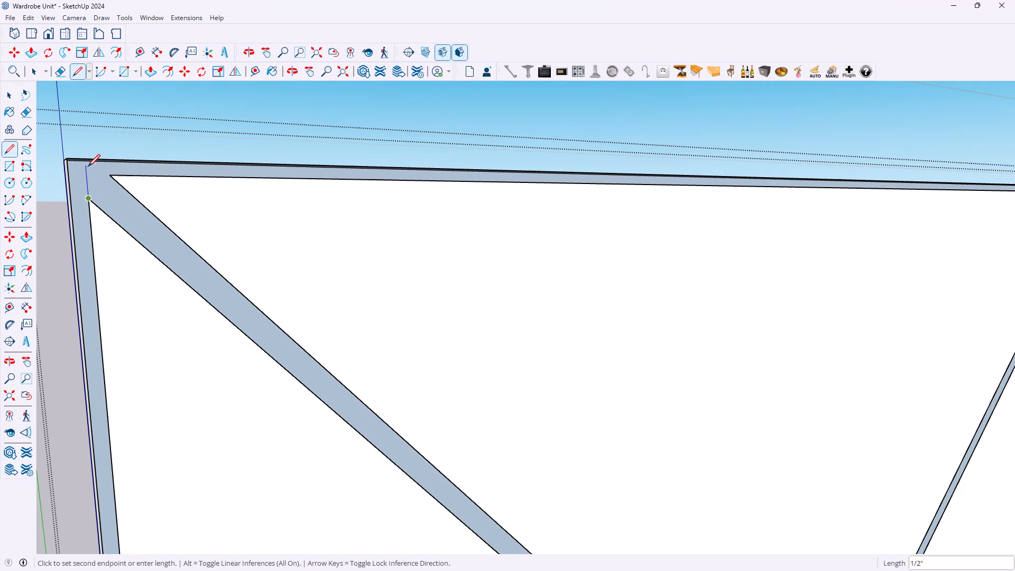
{"action": "left_click", "coordinate": [85, 161]}
{"action": "key", "text": "space"}
{"action": "key", "text": "l"}
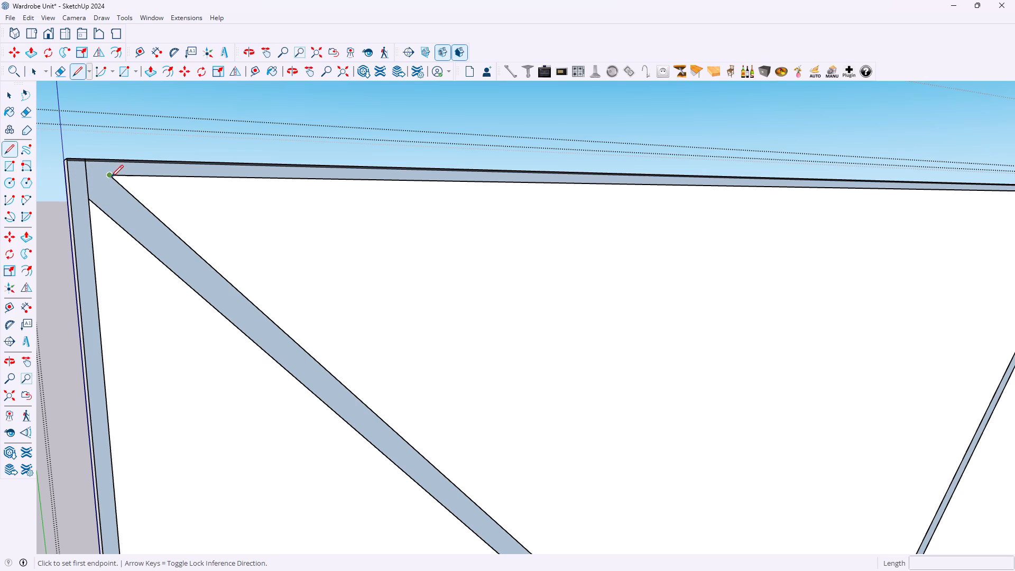
{"action": "left_click", "coordinate": [112, 176]}
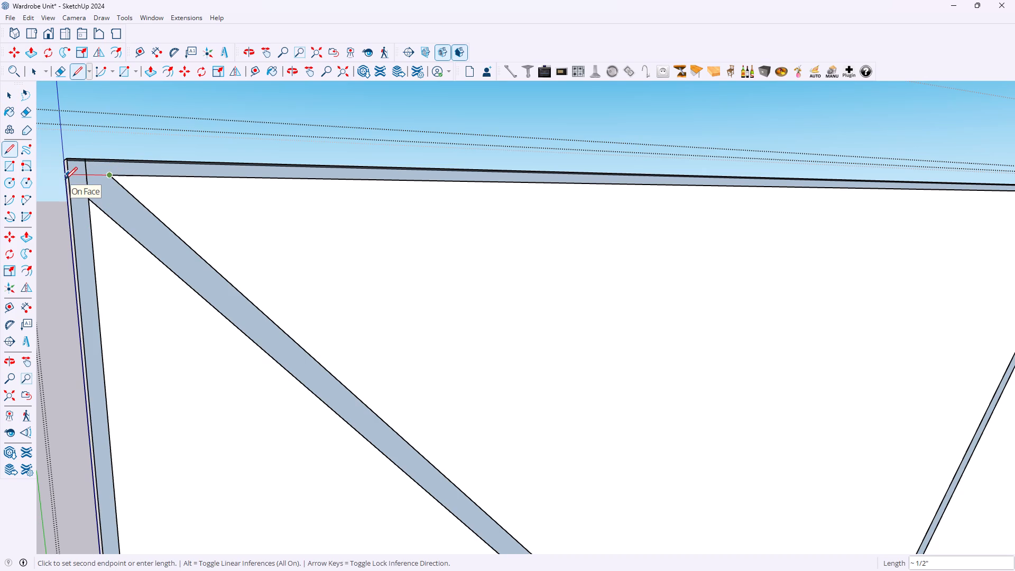
{"action": "left_click", "coordinate": [68, 178]}
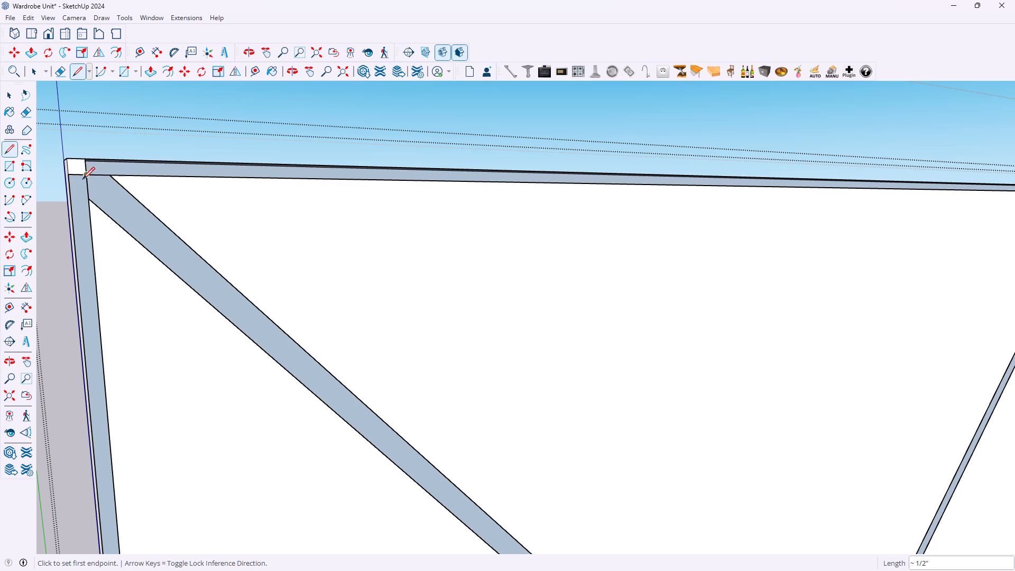
Draw an about 1/2" horizontal line at the door's upper-right corner from the top panel's corner to the outer edge.
{"action": "scroll", "coordinate": [151, 178], "scroll_direction": "down", "scroll_amount": 3}
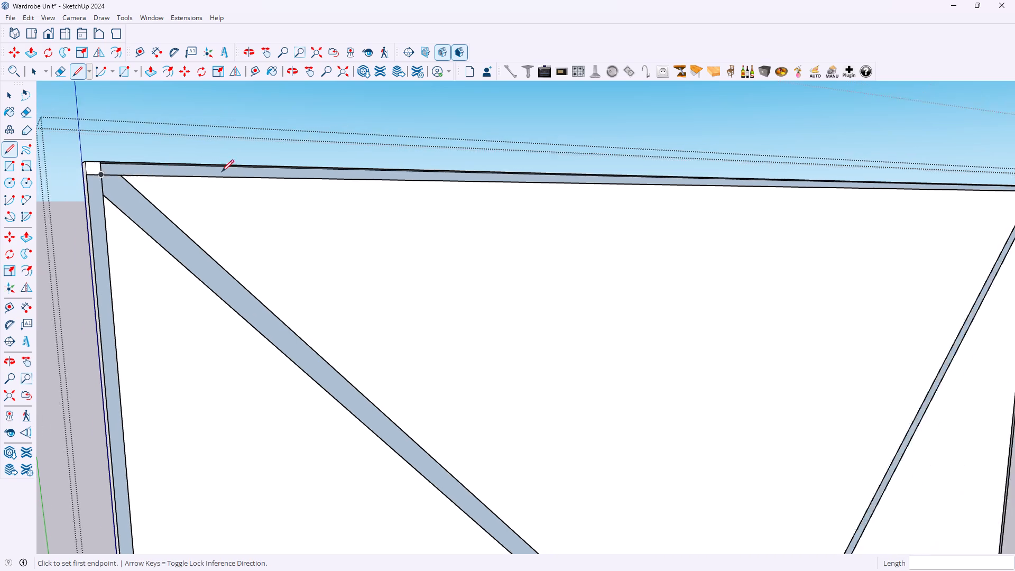
{"action": "scroll", "coordinate": [222, 172], "scroll_direction": "down", "scroll_amount": 2}
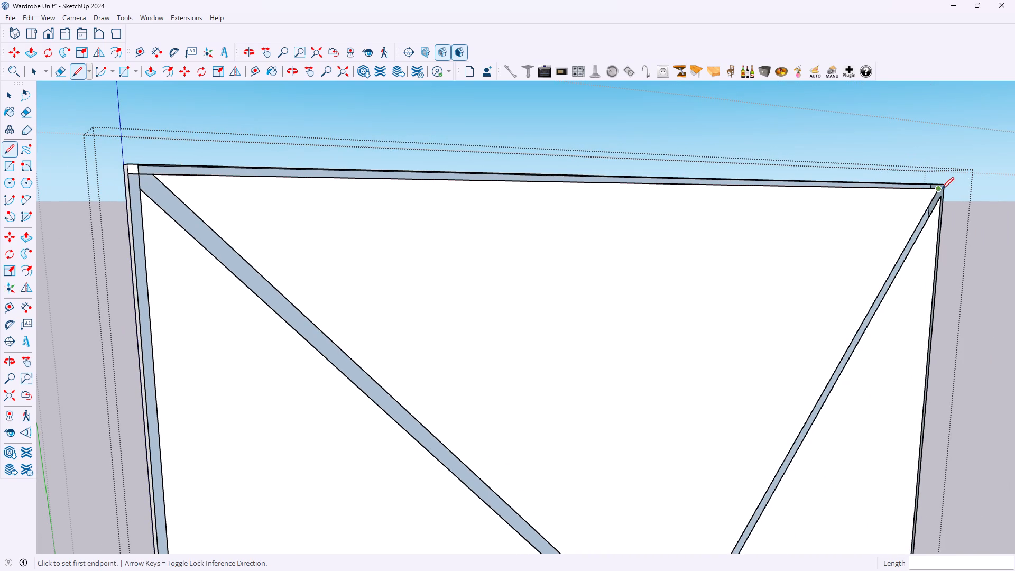
{"action": "middle_click_drag", "start_coordinate": [949, 189], "coordinate": [749, 187]}
{"action": "scroll", "coordinate": [716, 173], "scroll_direction": "down", "scroll_amount": 8}
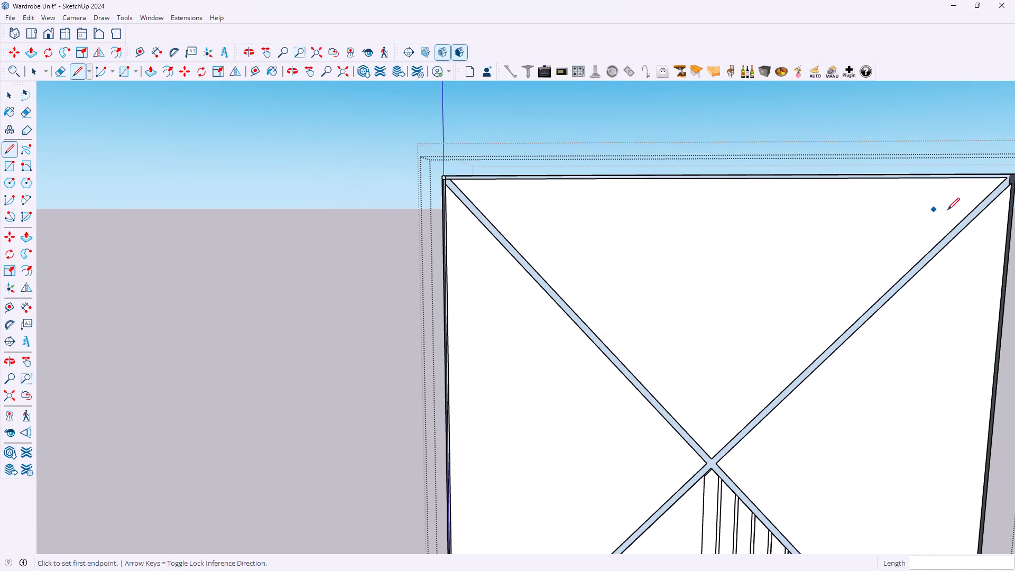
{"action": "scroll", "coordinate": [890, 223], "scroll_direction": "down", "scroll_amount": 2}
{"action": "middle_click_drag", "start_coordinate": [962, 241], "coordinate": [849, 228]}
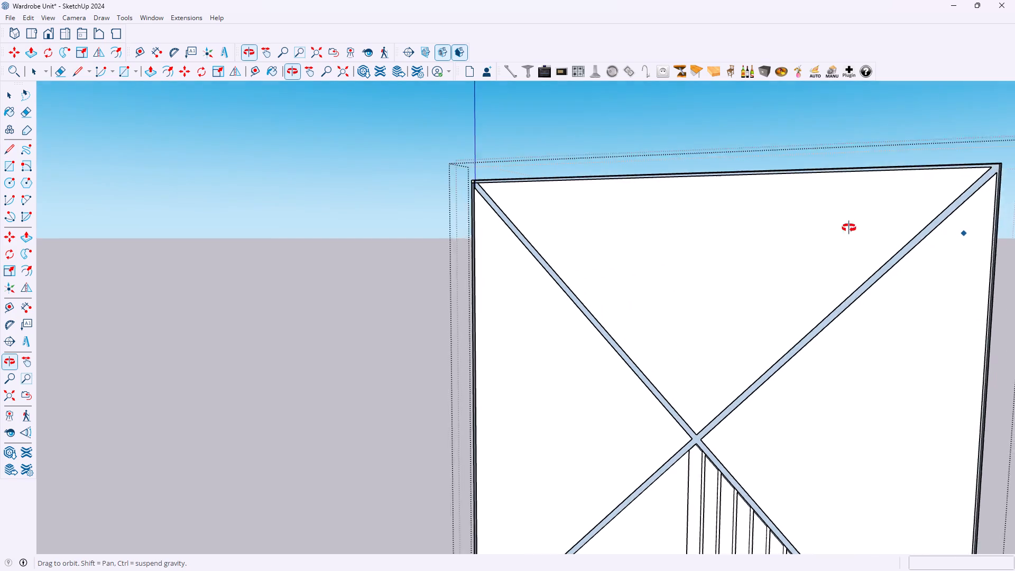
{"action": "middle_click_drag", "start_coordinate": [849, 228], "coordinate": [740, 240]}
{"action": "scroll", "coordinate": [884, 183], "scroll_direction": "up", "scroll_amount": 8}
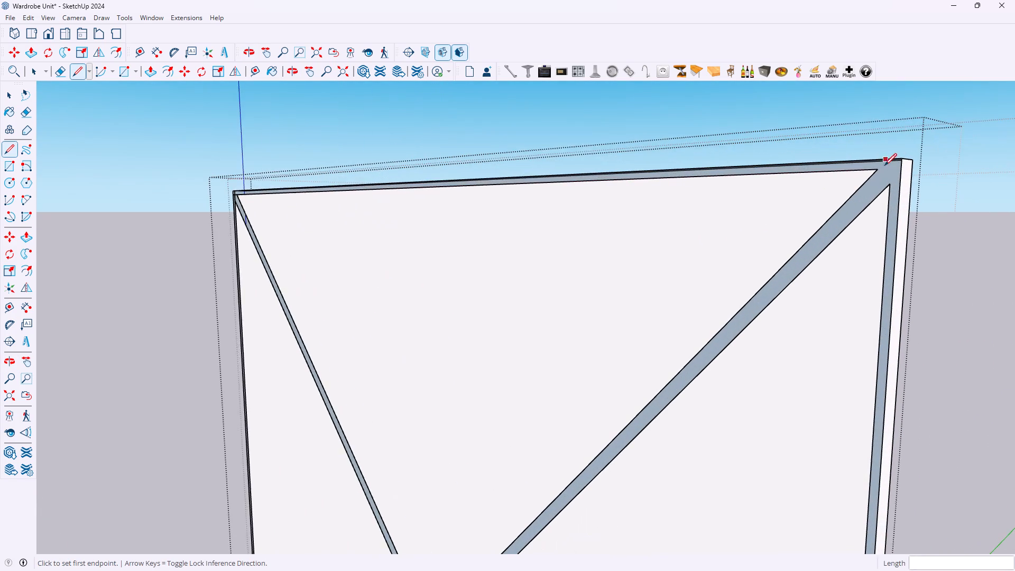
{"action": "scroll", "coordinate": [884, 165], "scroll_direction": "up", "scroll_amount": 4}
{"action": "left_click", "coordinate": [874, 171]}
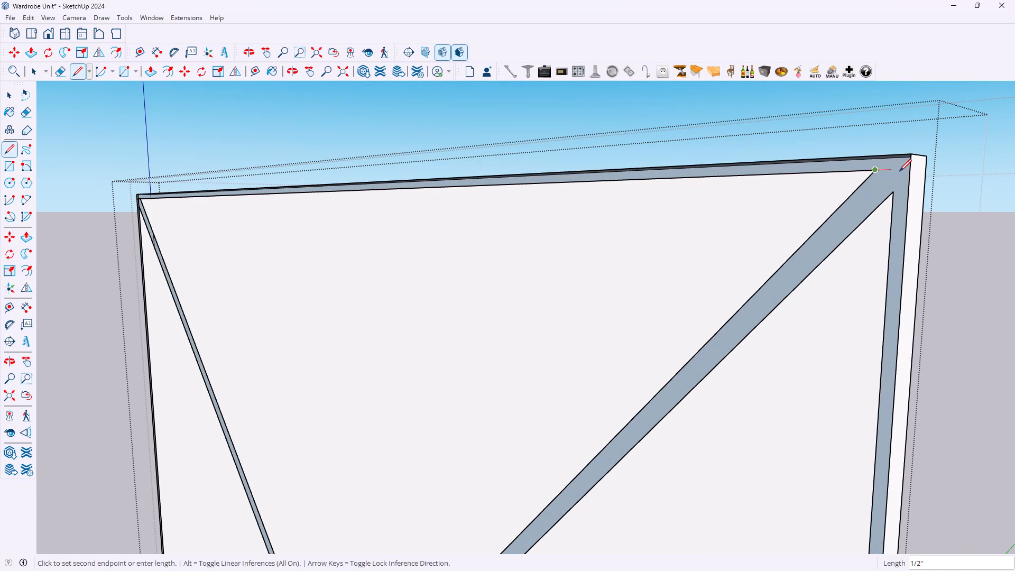
{"action": "left_click", "coordinate": [909, 170]}
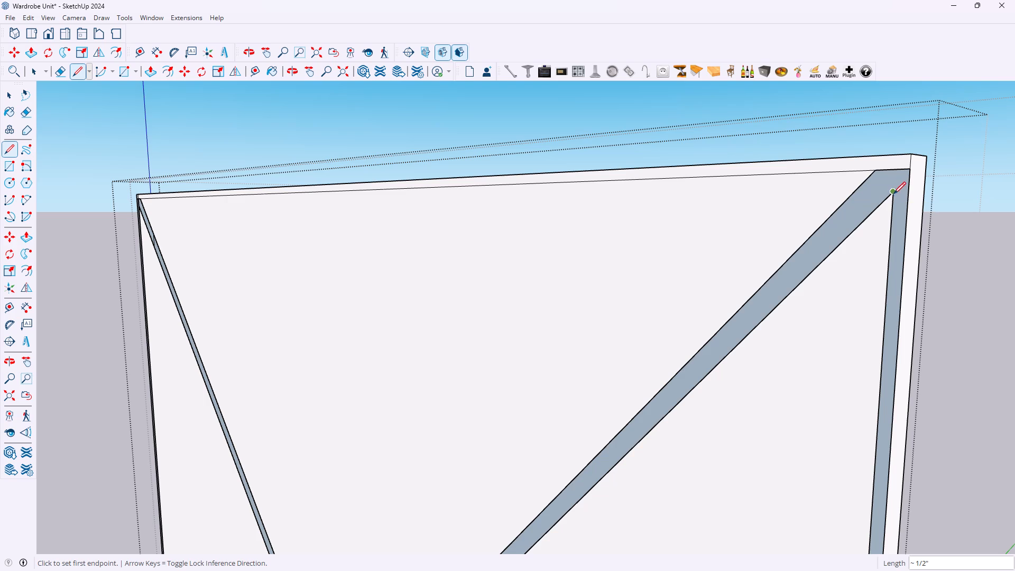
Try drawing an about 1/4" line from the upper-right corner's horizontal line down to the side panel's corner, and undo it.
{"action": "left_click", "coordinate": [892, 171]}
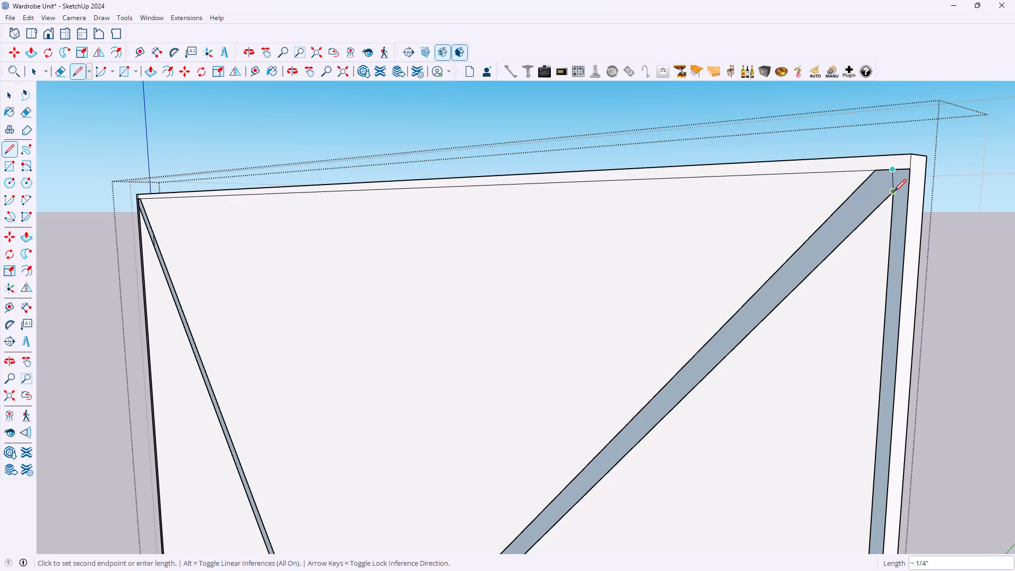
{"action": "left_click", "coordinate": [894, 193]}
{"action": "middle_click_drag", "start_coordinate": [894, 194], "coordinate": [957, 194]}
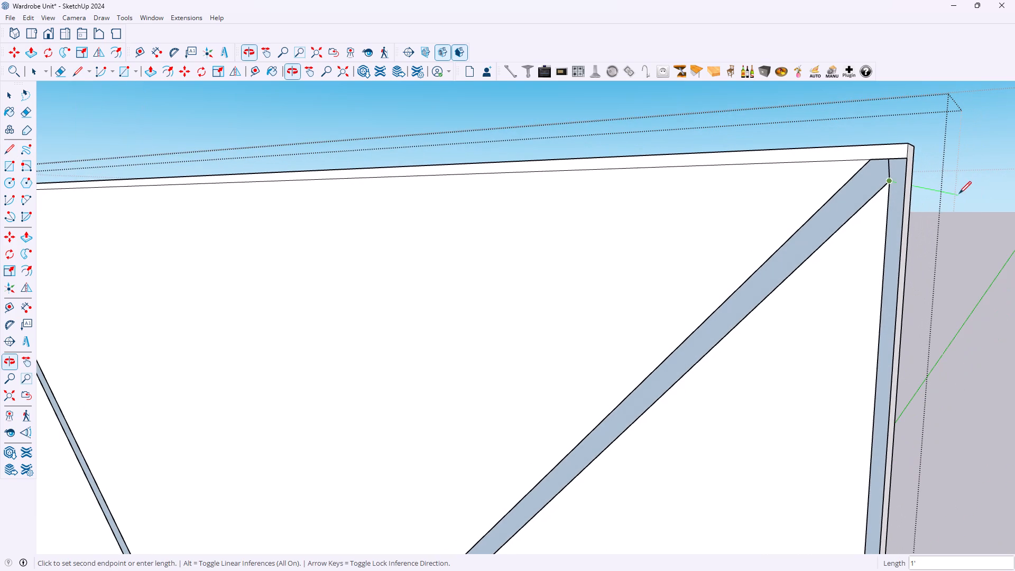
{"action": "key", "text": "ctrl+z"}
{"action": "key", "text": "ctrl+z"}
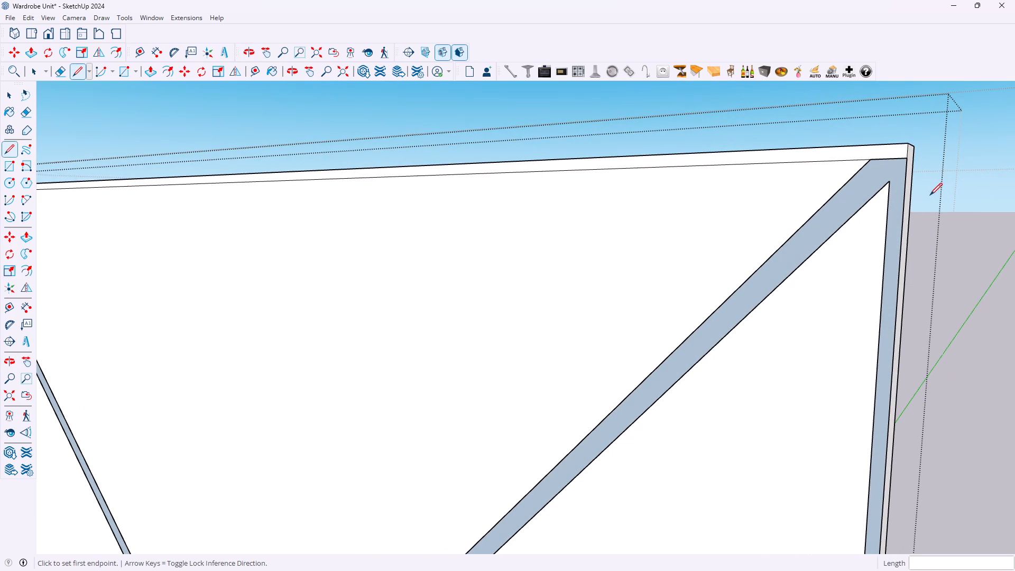
Draw an about 1/4" vertical line from the right side panel's upper corner up to the horizontal line at the door's upper-right corner.
{"action": "middle_click_drag", "start_coordinate": [927, 193], "coordinate": [979, 195]}
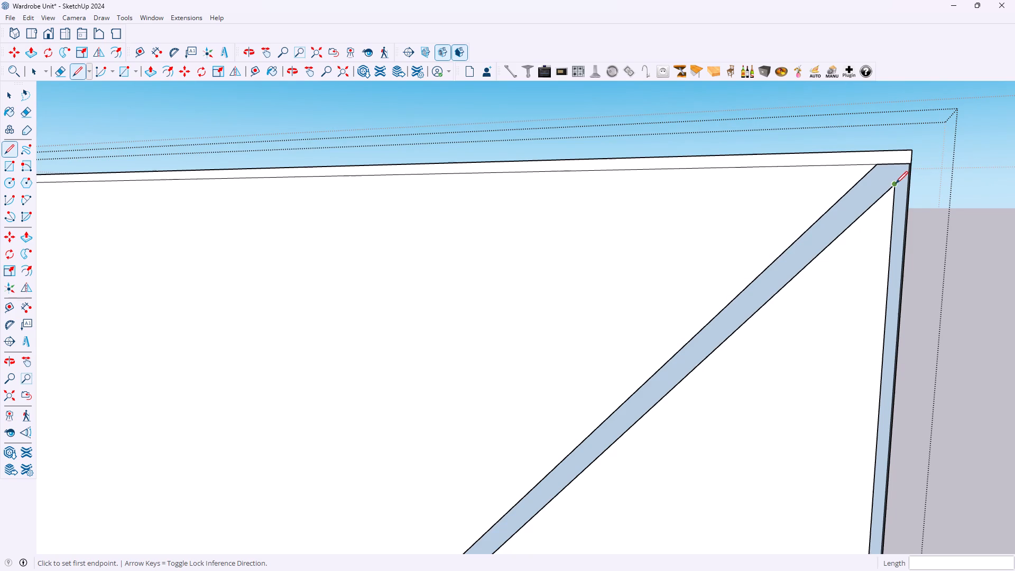
{"action": "left_click", "coordinate": [895, 186]}
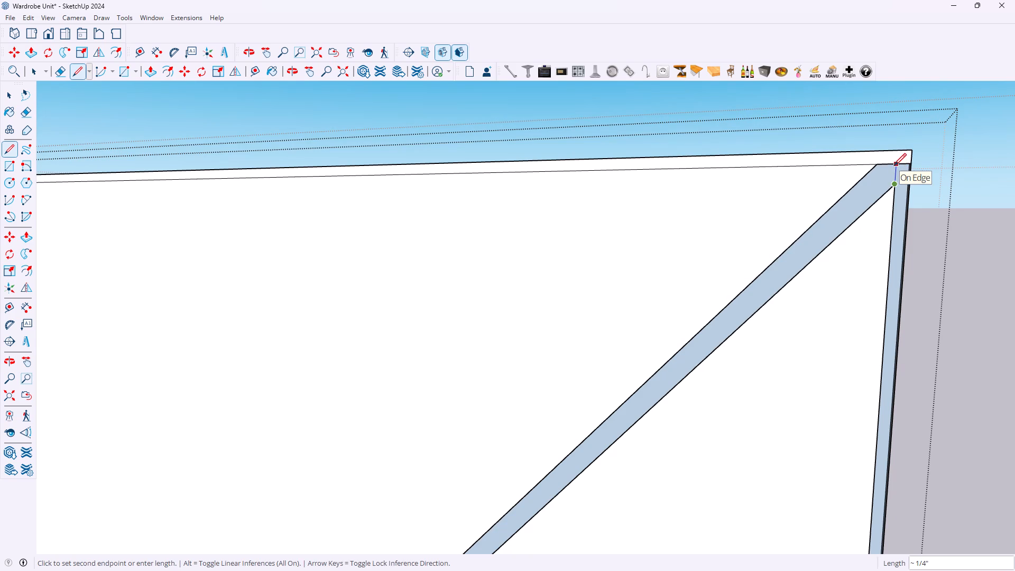
{"action": "left_click", "coordinate": [894, 165]}
{"action": "scroll", "coordinate": [902, 222], "scroll_direction": "down", "scroll_amount": 5}
{"action": "scroll", "coordinate": [900, 285], "scroll_direction": "down", "scroll_amount": 1}
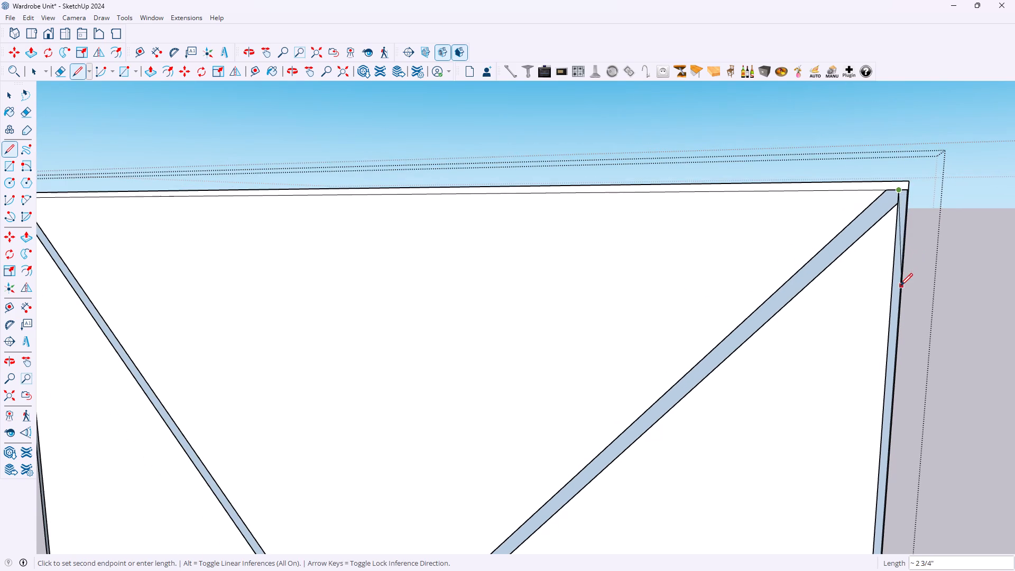
{"action": "scroll", "coordinate": [896, 265], "scroll_direction": "down", "scroll_amount": 5}
{"action": "key", "text": "space"}
{"action": "scroll", "coordinate": [896, 263], "scroll_direction": "down", "scroll_amount": 11}
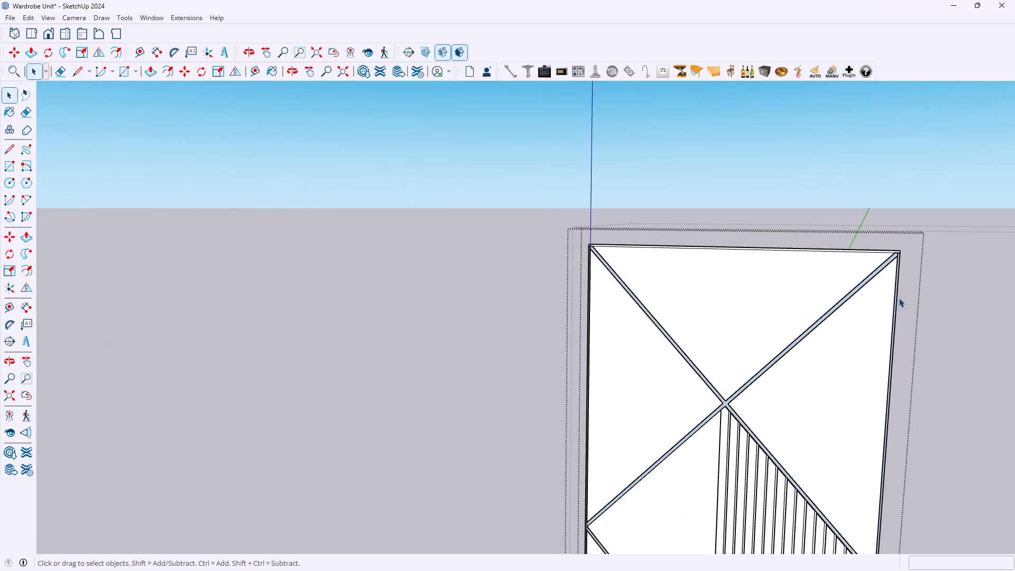
Draw a short line about 1 1/4" long across the strip ends where the diamond meets the door's right edge.
{"action": "scroll", "coordinate": [899, 298], "scroll_direction": "down", "scroll_amount": 6}
{"action": "scroll", "coordinate": [833, 391], "scroll_direction": "down", "scroll_amount": 6}
{"action": "scroll", "coordinate": [849, 517], "scroll_direction": "up", "scroll_amount": 2}
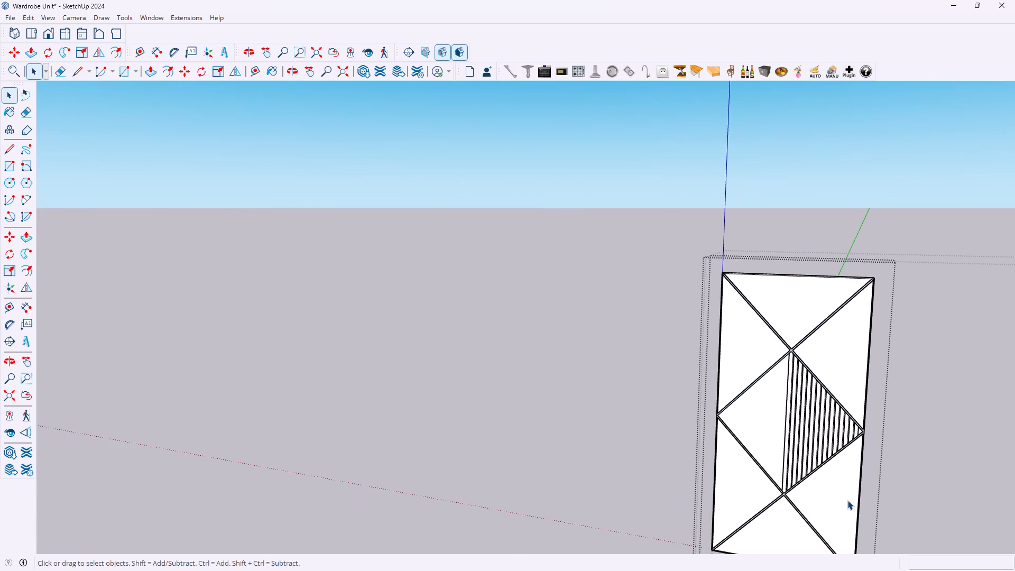
{"action": "scroll", "coordinate": [844, 444], "scroll_direction": "up", "scroll_amount": 17}
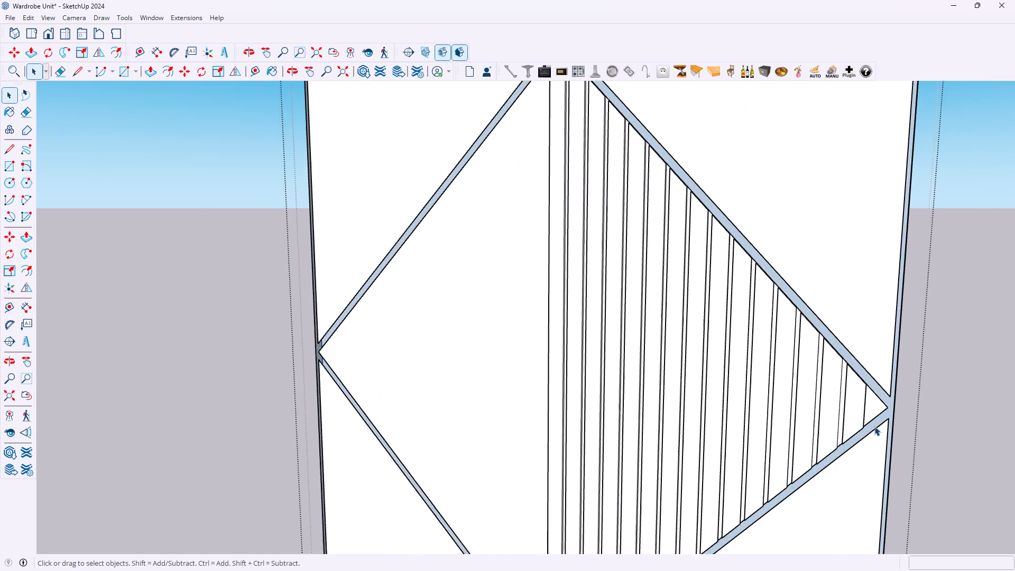
{"action": "scroll", "coordinate": [874, 426], "scroll_direction": "up", "scroll_amount": 2}
{"action": "key", "text": "l"}
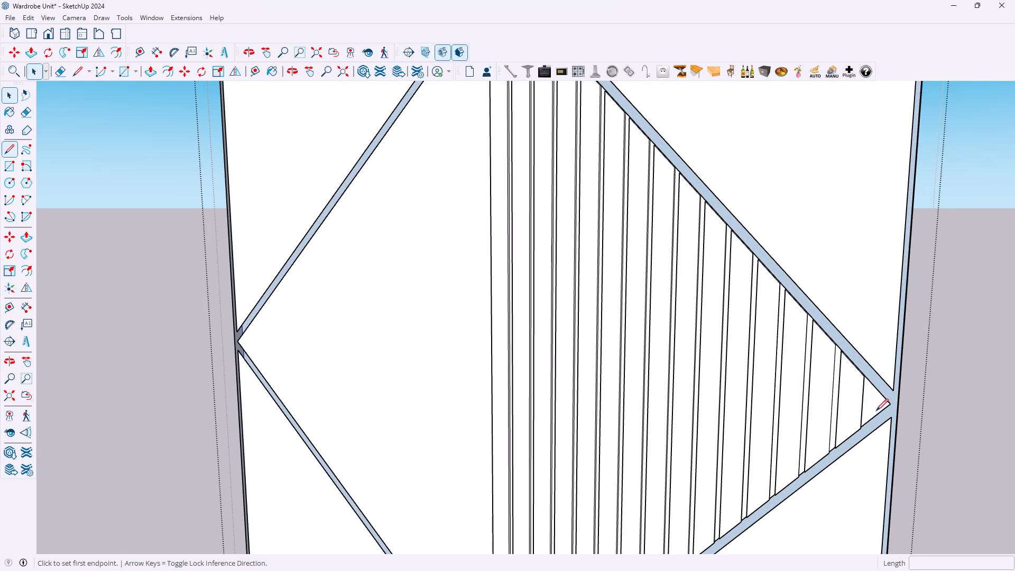
{"action": "left_click", "coordinate": [893, 390]}
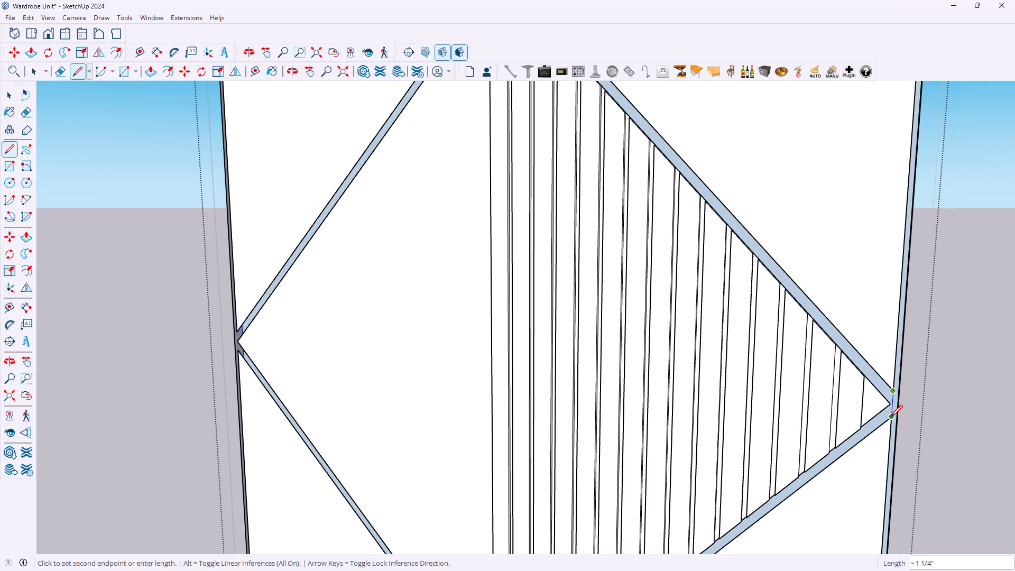
{"action": "left_click", "coordinate": [890, 417]}
Continue the line about 3' 4 3/4" down the door's inner right edge to the bottom corner.
{"action": "scroll", "coordinate": [894, 372], "scroll_direction": "down", "scroll_amount": 5}
{"action": "scroll", "coordinate": [887, 421], "scroll_direction": "down", "scroll_amount": 4}
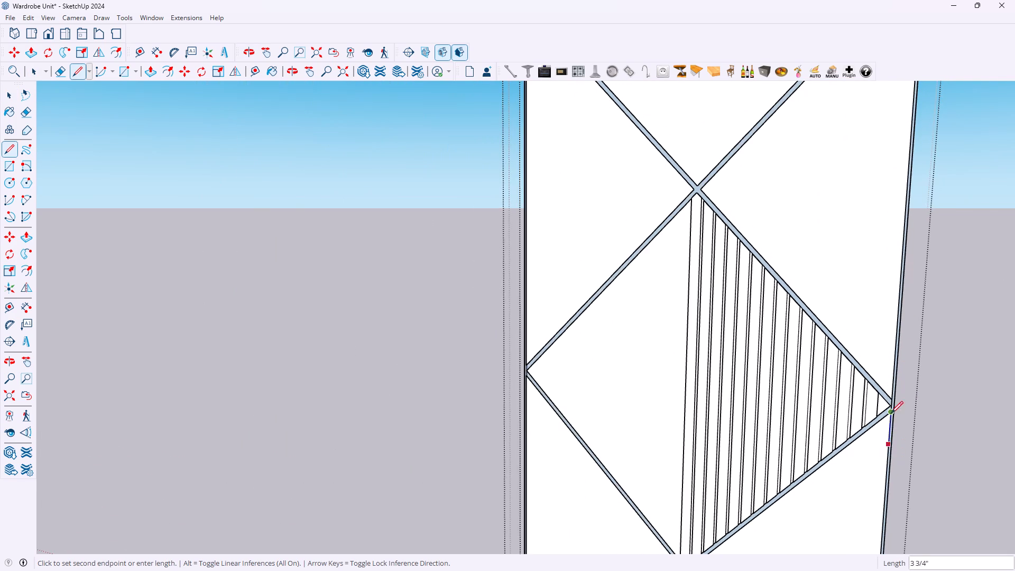
{"action": "scroll", "coordinate": [892, 326], "scroll_direction": "down", "scroll_amount": 17}
{"action": "scroll", "coordinate": [893, 487], "scroll_direction": "up", "scroll_amount": 6}
{"action": "scroll", "coordinate": [876, 510], "scroll_direction": "up", "scroll_amount": 20}
{"action": "scroll", "coordinate": [876, 510], "scroll_direction": "up", "scroll_amount": 3}
{"action": "scroll", "coordinate": [893, 469], "scroll_direction": "up", "scroll_amount": 5}
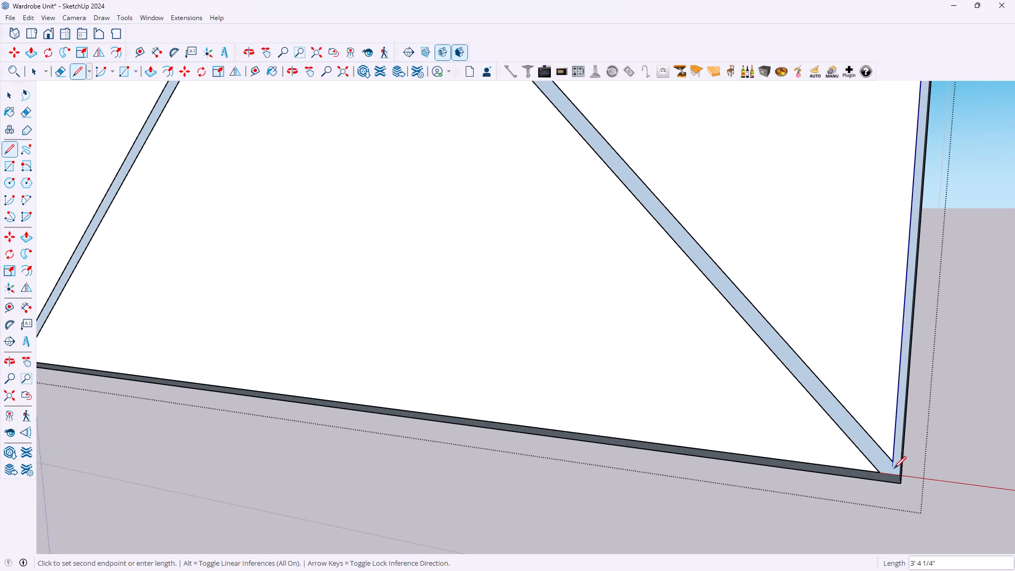
{"action": "left_click", "coordinate": [892, 482]}
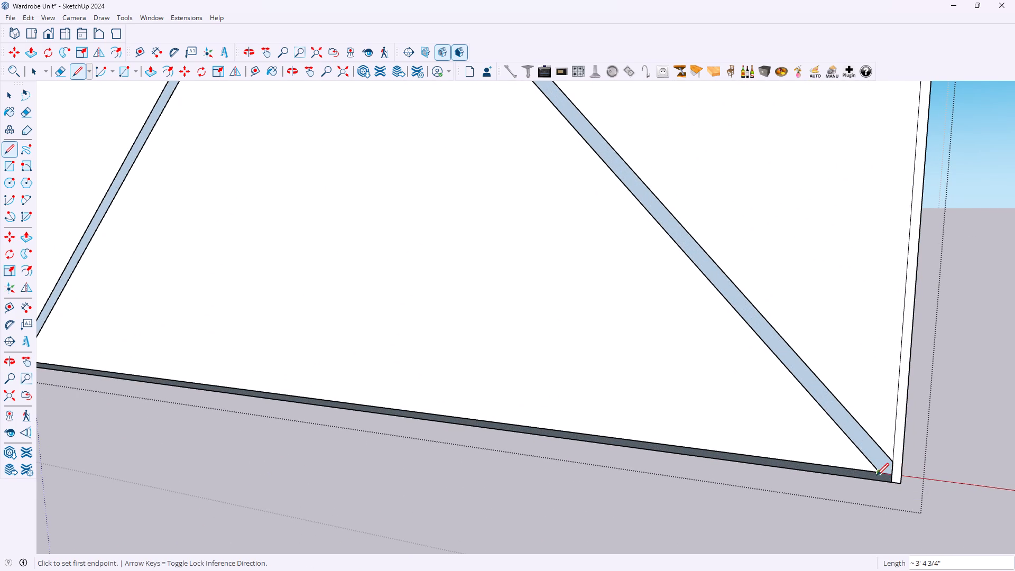
Draw a line across the diagonal strip's lower-right end and continue it about 3' 2 3/4" along the door's bottom edge to the opposite corner.
{"action": "left_click", "coordinate": [876, 475]}
{"action": "left_click", "coordinate": [891, 475]}
{"action": "scroll", "coordinate": [673, 452], "scroll_direction": "down", "scroll_amount": 6}
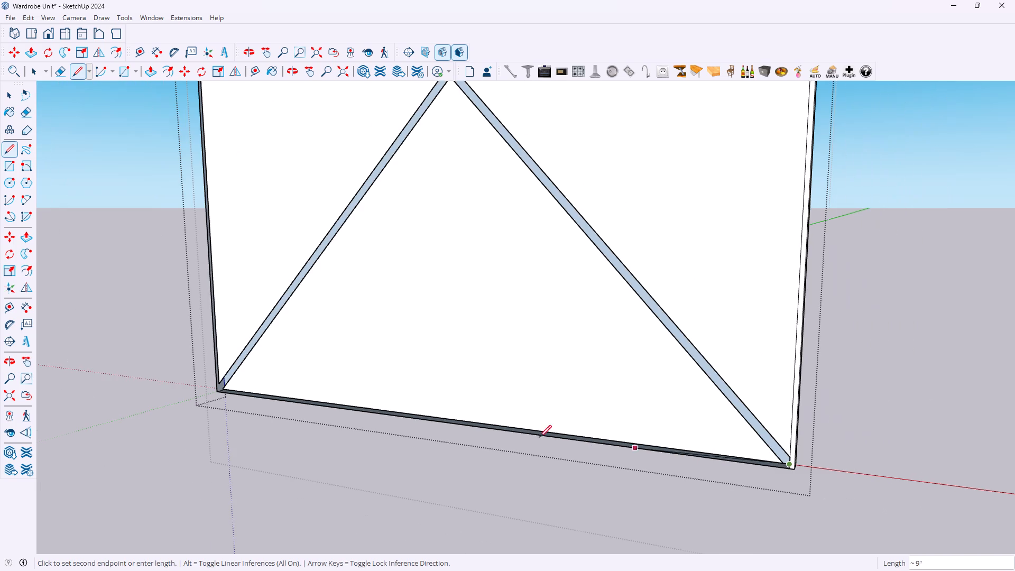
{"action": "scroll", "coordinate": [241, 412], "scroll_direction": "up", "scroll_amount": 4}
{"action": "scroll", "coordinate": [209, 380], "scroll_direction": "up", "scroll_amount": 5}
{"action": "middle_click_drag", "start_coordinate": [222, 381], "coordinate": [223, 381]}
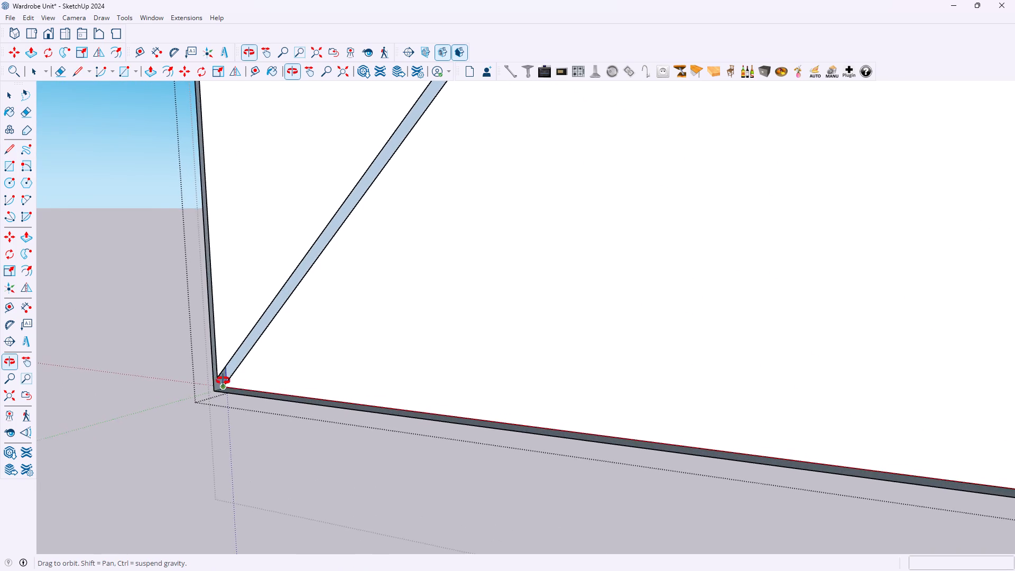
{"action": "middle_click_drag", "start_coordinate": [223, 381], "coordinate": [386, 378]}
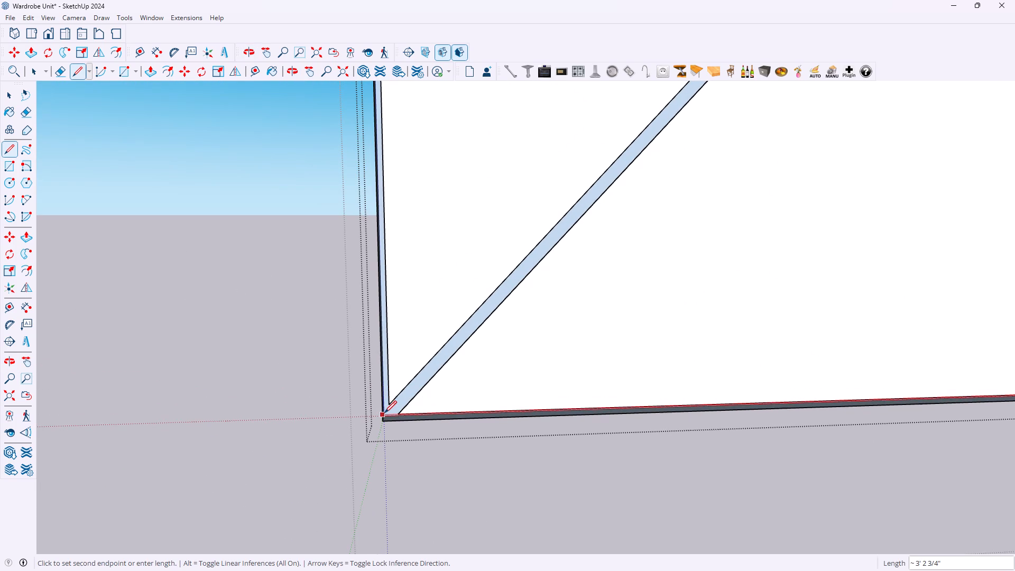
{"action": "left_click", "coordinate": [384, 413]}
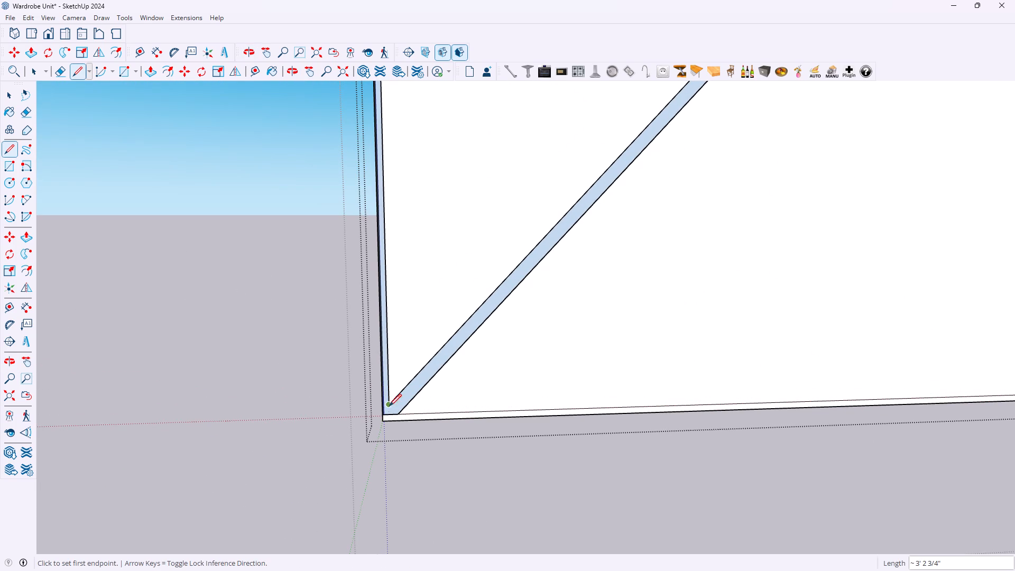
Draw a line across the strip's lower-left end and continue it about 6' 10" up the door's left edge to the top corner.
{"action": "left_click", "coordinate": [390, 407]}
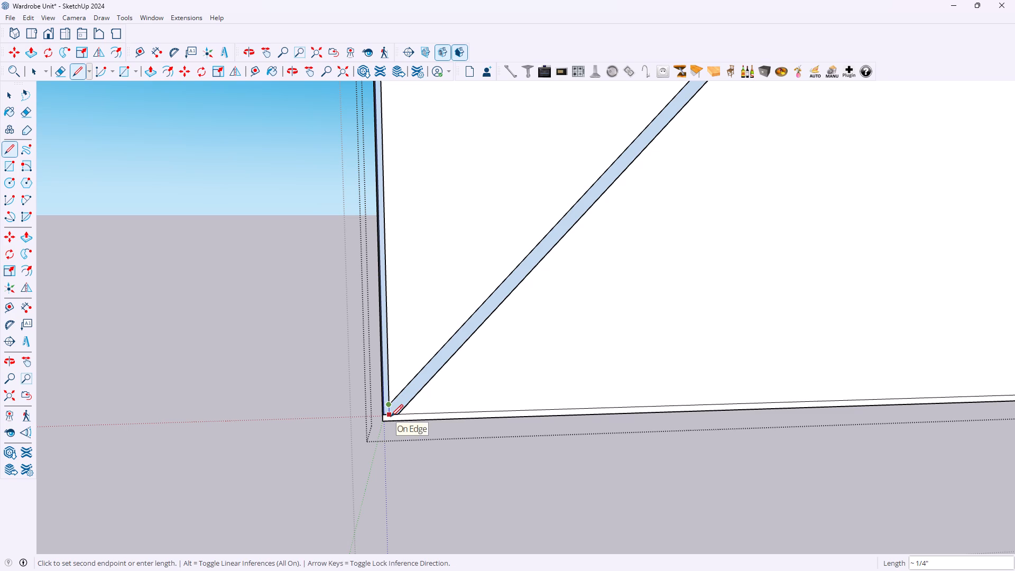
{"action": "left_click", "coordinate": [391, 417]}
{"action": "scroll", "coordinate": [396, 347], "scroll_direction": "down", "scroll_amount": 11}
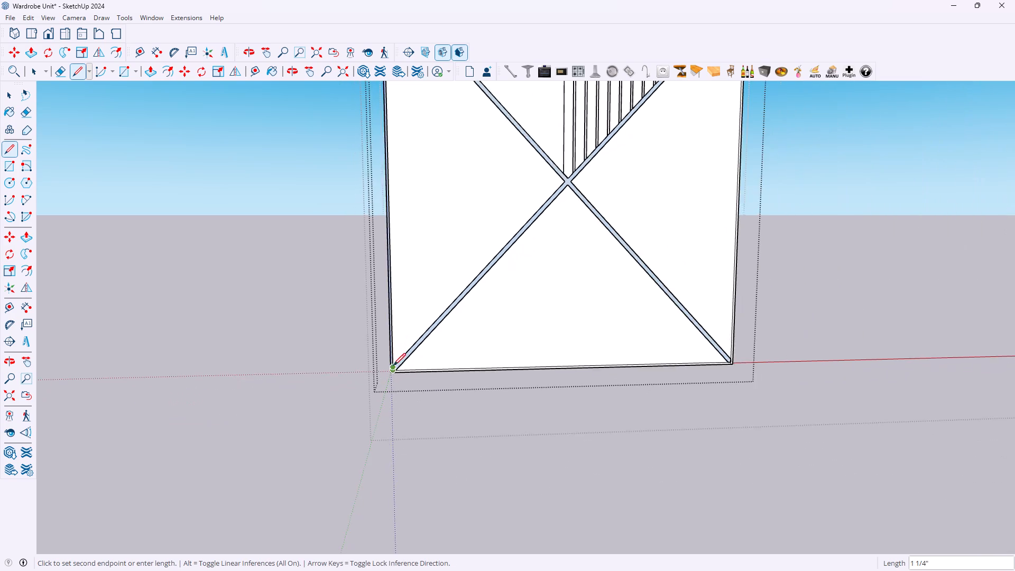
{"action": "scroll", "coordinate": [393, 365], "scroll_direction": "down", "scroll_amount": 12}
{"action": "scroll", "coordinate": [348, 272], "scroll_direction": "down", "scroll_amount": 6}
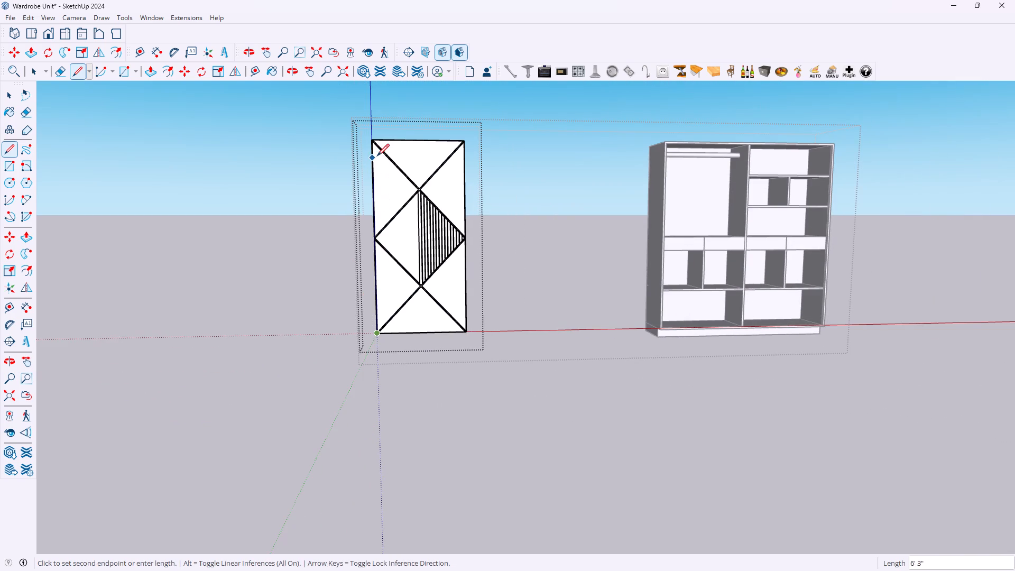
{"action": "scroll", "coordinate": [377, 155], "scroll_direction": "up", "scroll_amount": 20}
{"action": "scroll", "coordinate": [377, 155], "scroll_direction": "up", "scroll_amount": 7}
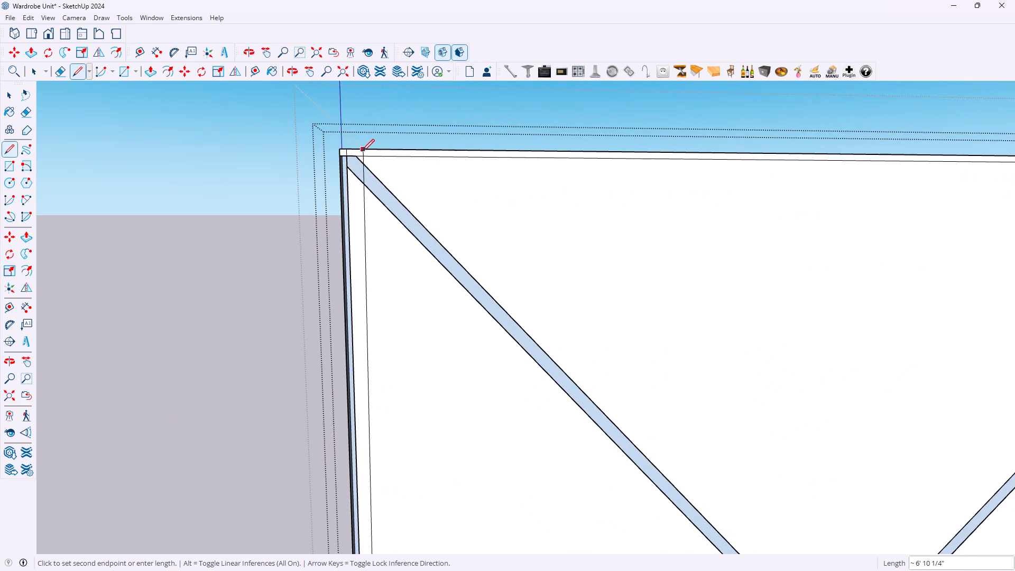
{"action": "scroll", "coordinate": [362, 152], "scroll_direction": "up", "scroll_amount": 4}
{"action": "left_click", "coordinate": [343, 159]}
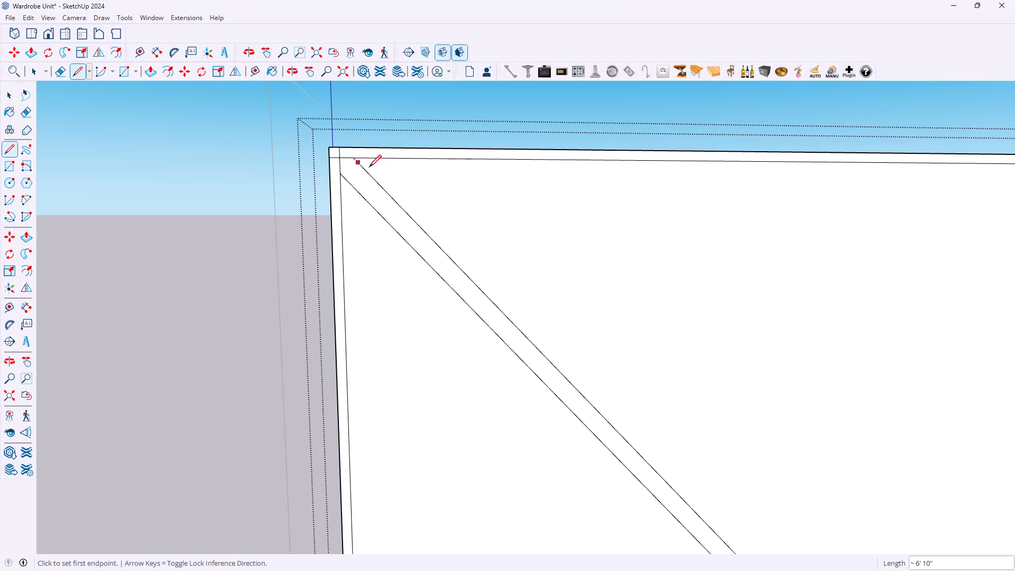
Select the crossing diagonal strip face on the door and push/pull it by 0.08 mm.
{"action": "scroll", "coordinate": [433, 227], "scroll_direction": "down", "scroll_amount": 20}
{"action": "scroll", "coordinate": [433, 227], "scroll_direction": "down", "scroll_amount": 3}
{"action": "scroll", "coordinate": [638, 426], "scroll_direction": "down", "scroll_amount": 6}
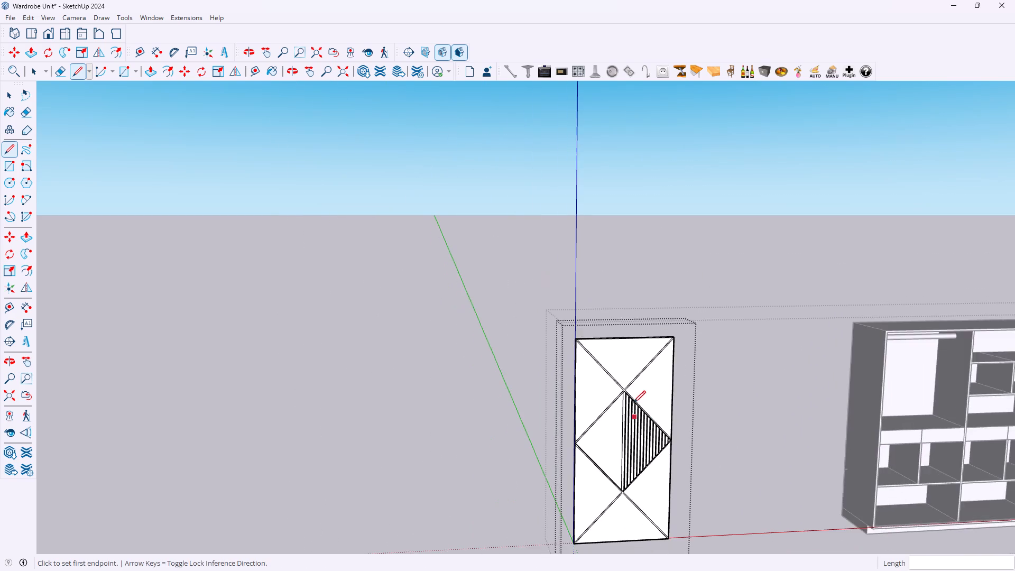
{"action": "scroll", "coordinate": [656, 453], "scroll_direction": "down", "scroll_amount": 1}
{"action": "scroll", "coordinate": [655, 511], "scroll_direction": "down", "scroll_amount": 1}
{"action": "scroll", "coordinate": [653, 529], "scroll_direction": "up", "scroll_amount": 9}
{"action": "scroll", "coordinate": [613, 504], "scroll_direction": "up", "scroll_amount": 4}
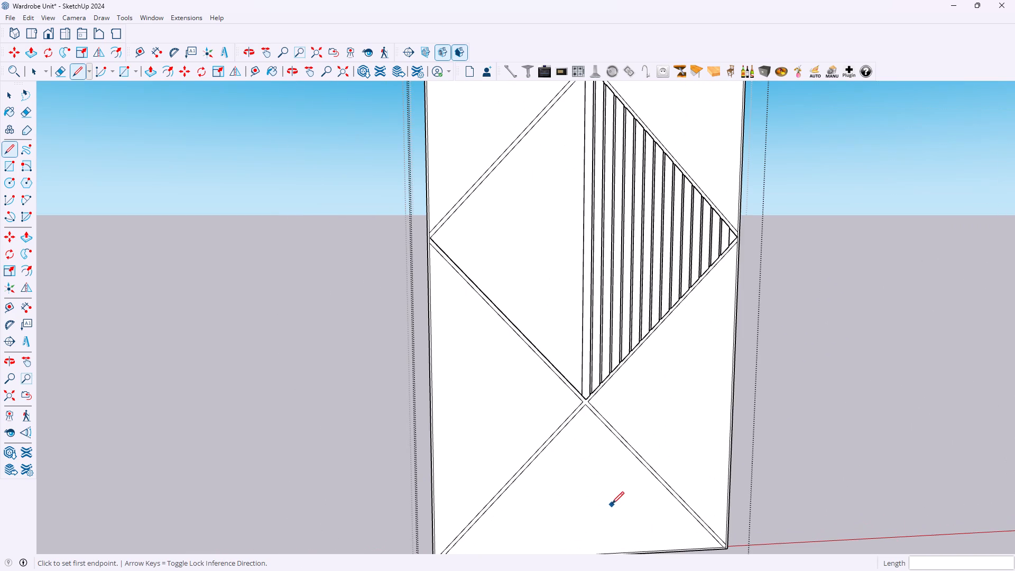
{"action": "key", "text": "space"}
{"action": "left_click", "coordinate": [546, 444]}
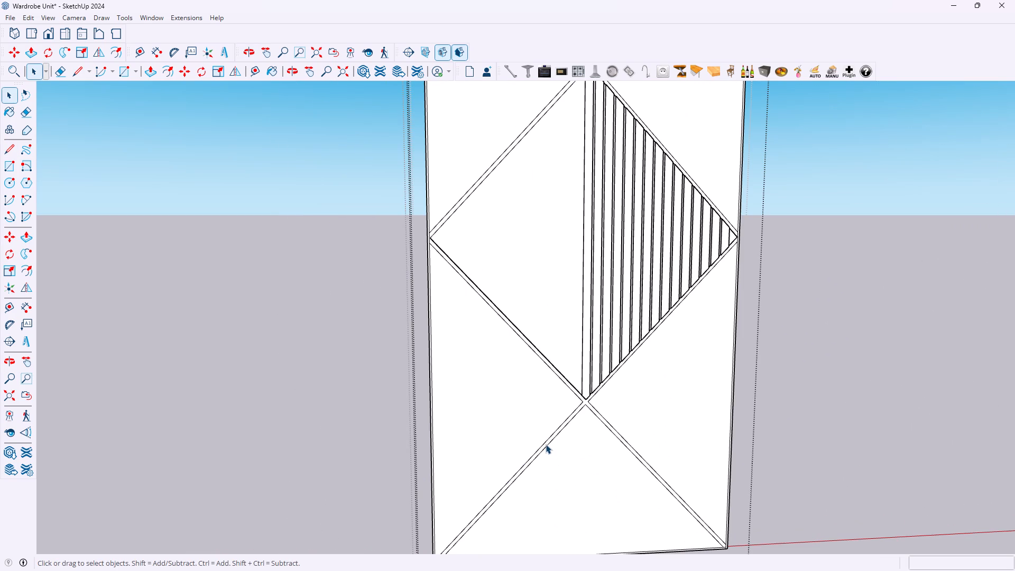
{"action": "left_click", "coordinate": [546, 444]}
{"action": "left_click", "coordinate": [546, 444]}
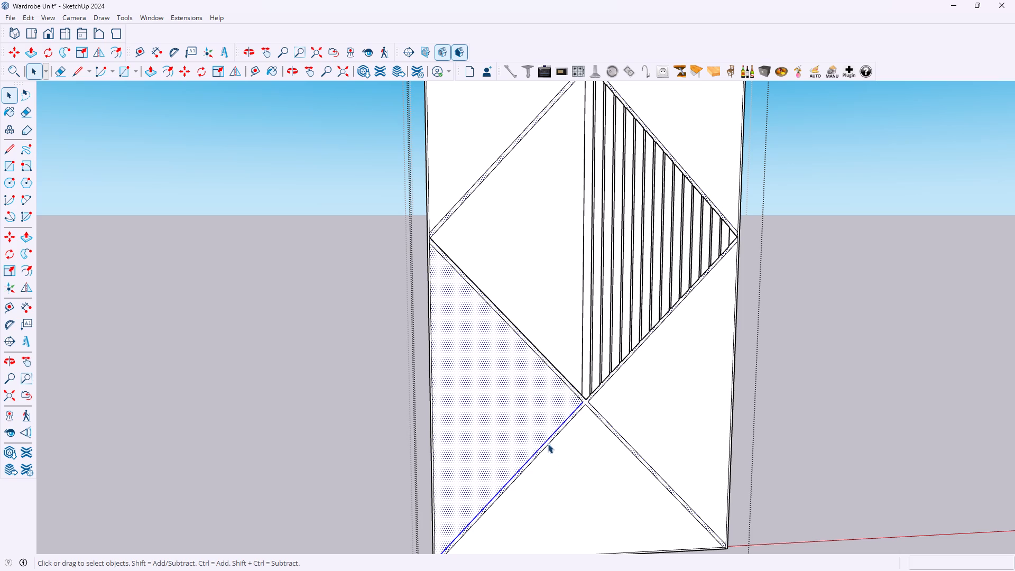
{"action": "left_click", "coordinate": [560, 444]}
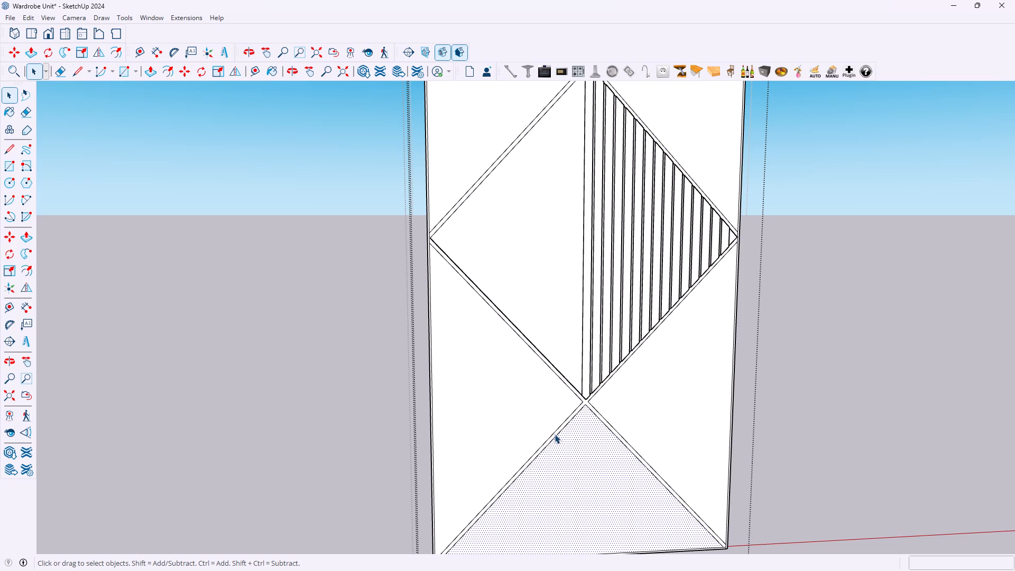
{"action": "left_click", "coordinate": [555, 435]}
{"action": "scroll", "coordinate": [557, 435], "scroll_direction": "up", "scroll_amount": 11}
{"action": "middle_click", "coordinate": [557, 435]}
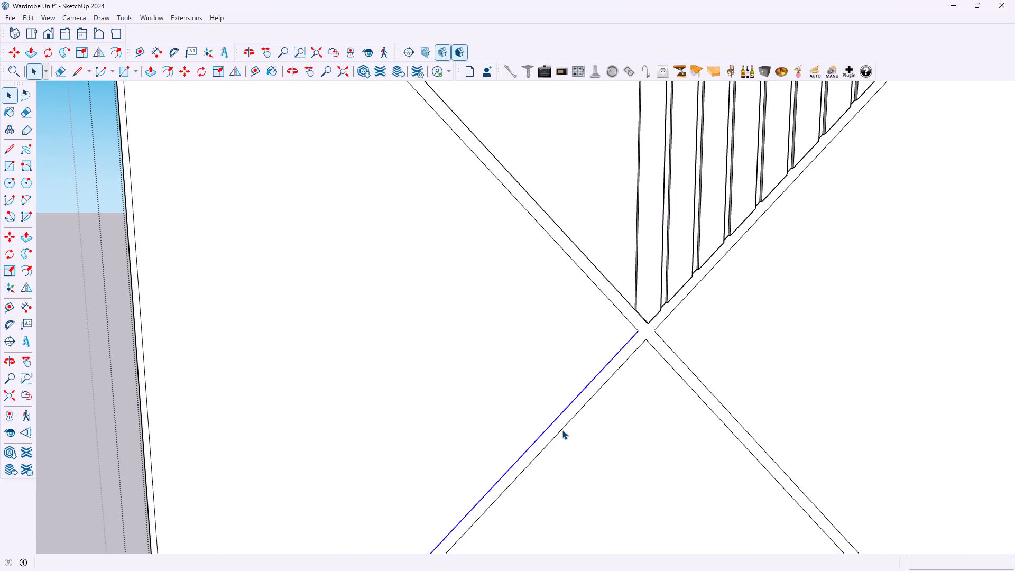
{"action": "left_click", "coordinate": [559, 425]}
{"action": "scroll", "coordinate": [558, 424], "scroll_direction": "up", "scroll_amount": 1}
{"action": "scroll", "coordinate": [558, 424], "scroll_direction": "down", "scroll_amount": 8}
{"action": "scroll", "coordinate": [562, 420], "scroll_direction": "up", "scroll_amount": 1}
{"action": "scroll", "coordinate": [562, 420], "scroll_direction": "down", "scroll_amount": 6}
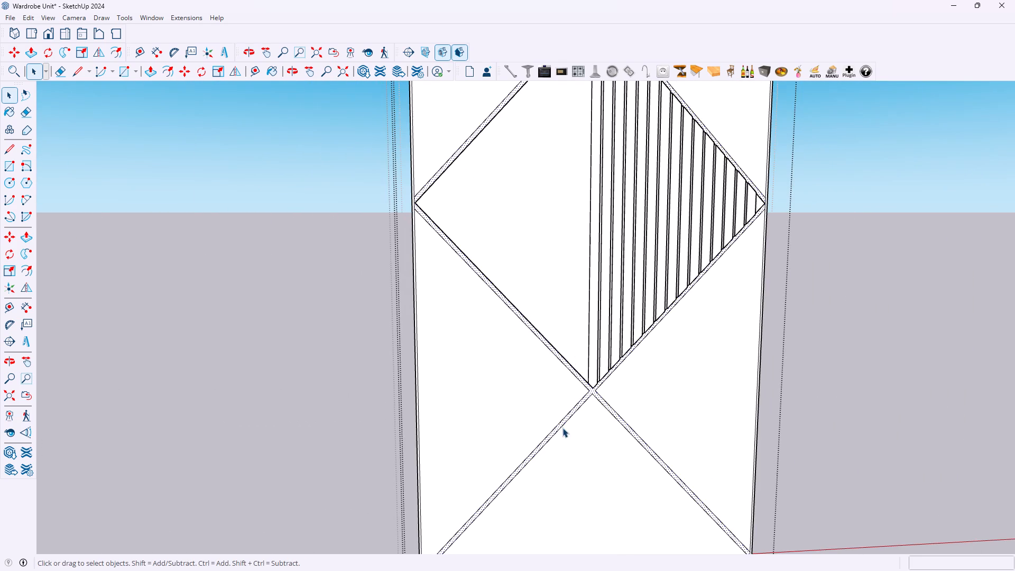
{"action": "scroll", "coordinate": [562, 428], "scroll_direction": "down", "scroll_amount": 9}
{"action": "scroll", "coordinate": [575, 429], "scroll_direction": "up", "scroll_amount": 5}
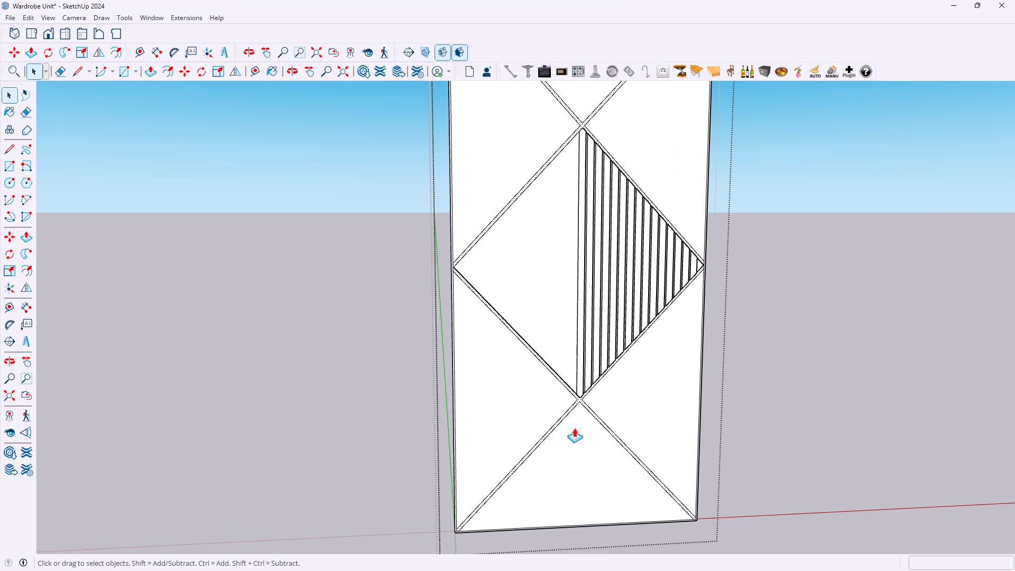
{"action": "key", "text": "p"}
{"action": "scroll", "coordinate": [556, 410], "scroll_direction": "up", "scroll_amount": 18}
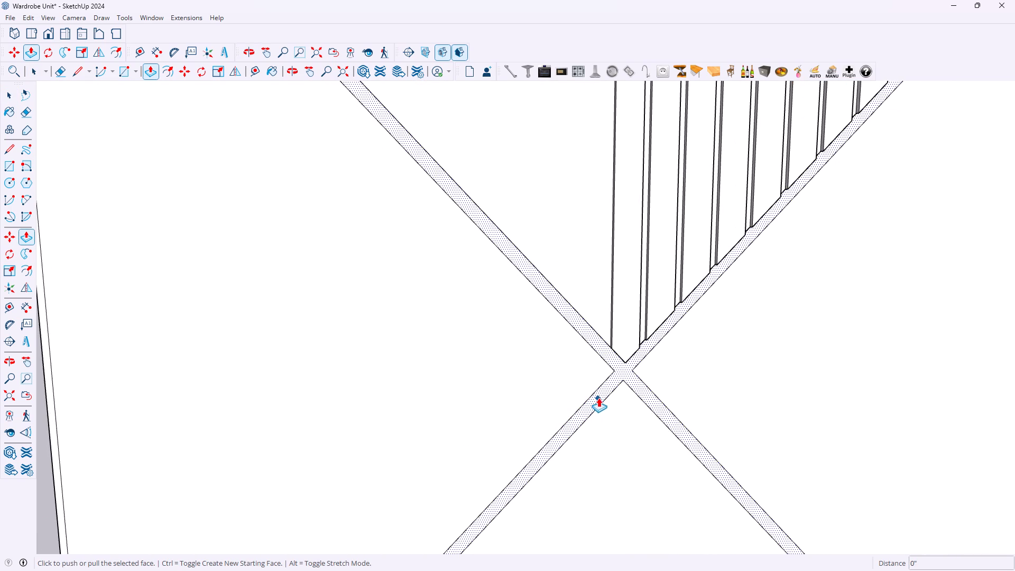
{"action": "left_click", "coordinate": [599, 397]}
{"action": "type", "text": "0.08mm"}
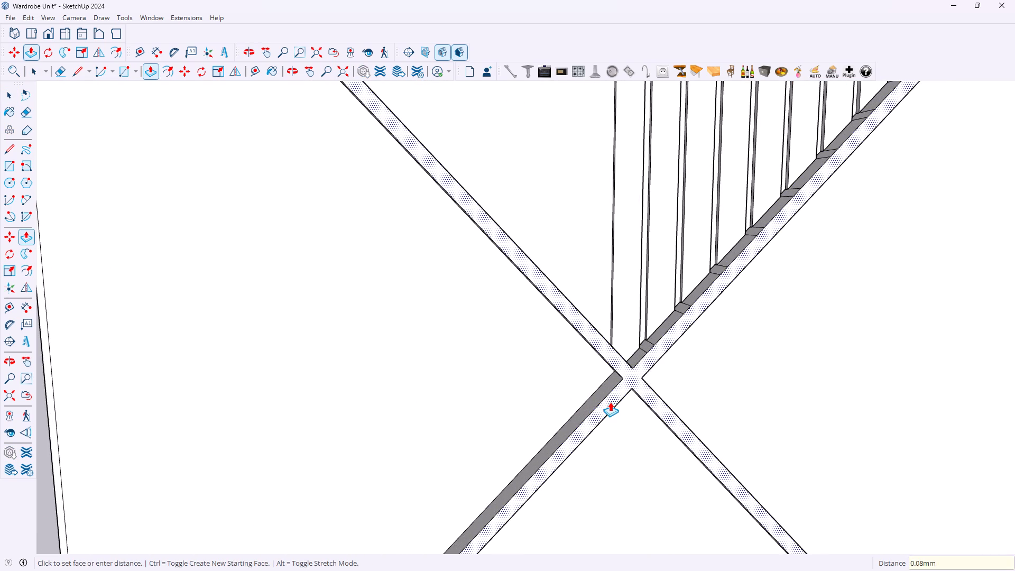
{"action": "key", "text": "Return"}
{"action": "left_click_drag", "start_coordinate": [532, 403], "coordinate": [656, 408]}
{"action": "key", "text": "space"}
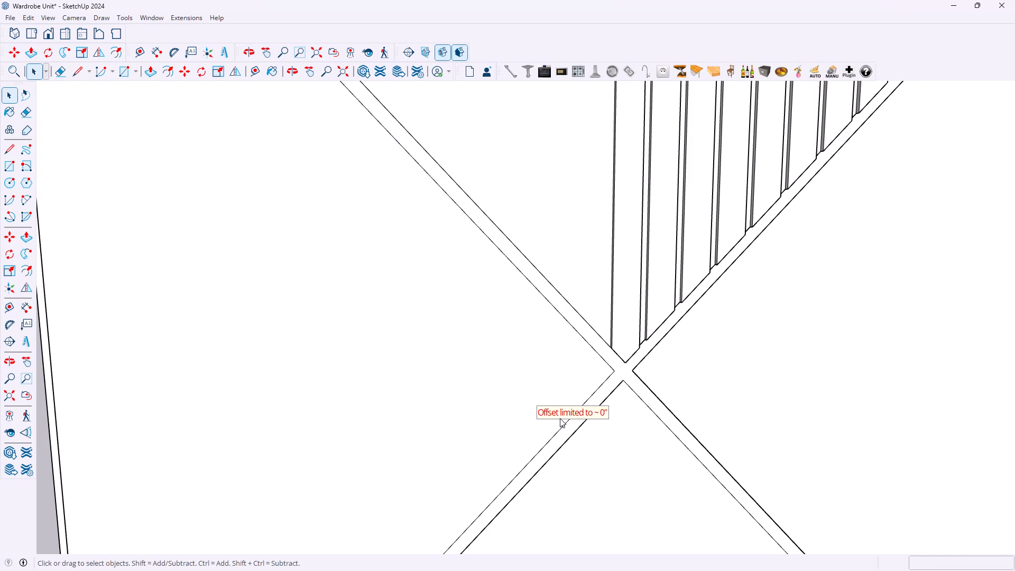
Examine the diagonal strips and slats from the side to check their depth against the door panel.
{"action": "middle_click_drag", "start_coordinate": [552, 417], "coordinate": [622, 415]}
{"action": "middle_click_drag", "start_coordinate": [499, 409], "coordinate": [890, 415]}
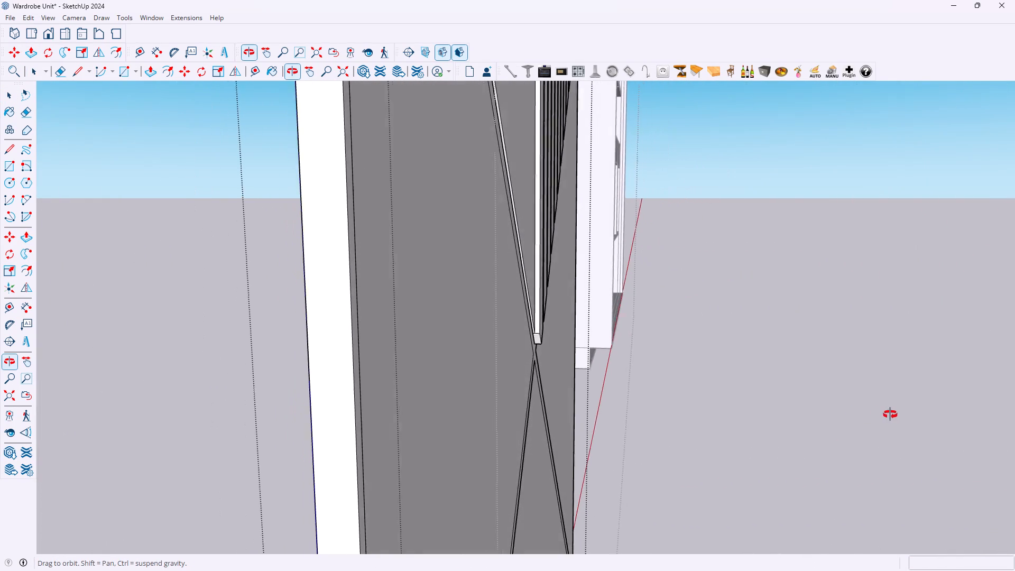
{"action": "middle_click_drag", "start_coordinate": [890, 415], "coordinate": [892, 415]}
{"action": "scroll", "coordinate": [680, 424], "scroll_direction": "down", "scroll_amount": 2}
{"action": "scroll", "coordinate": [628, 397], "scroll_direction": "up", "scroll_amount": 3}
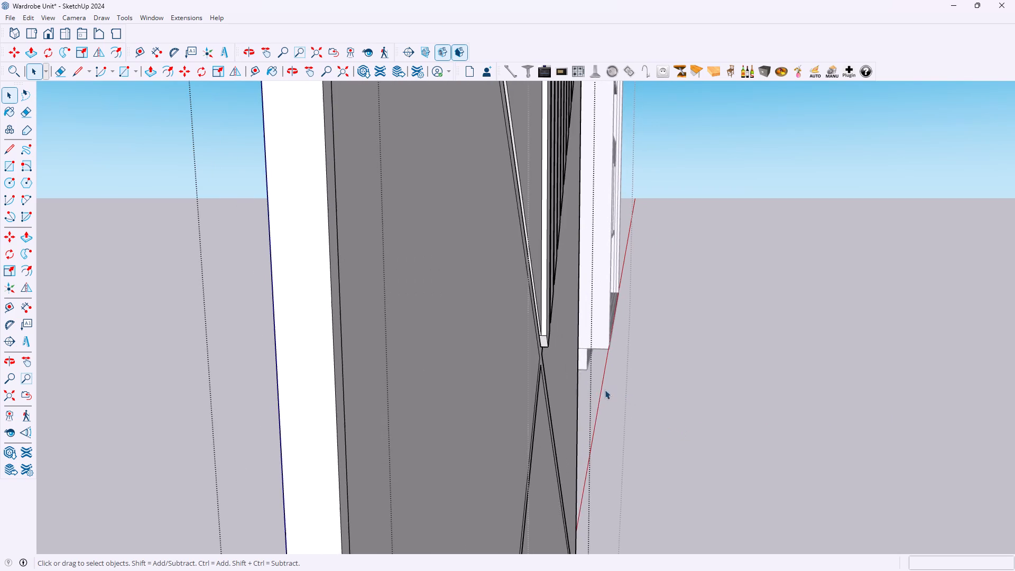
{"action": "scroll", "coordinate": [575, 390], "scroll_direction": "up", "scroll_amount": 3}
{"action": "scroll", "coordinate": [503, 283], "scroll_direction": "up", "scroll_amount": 15}
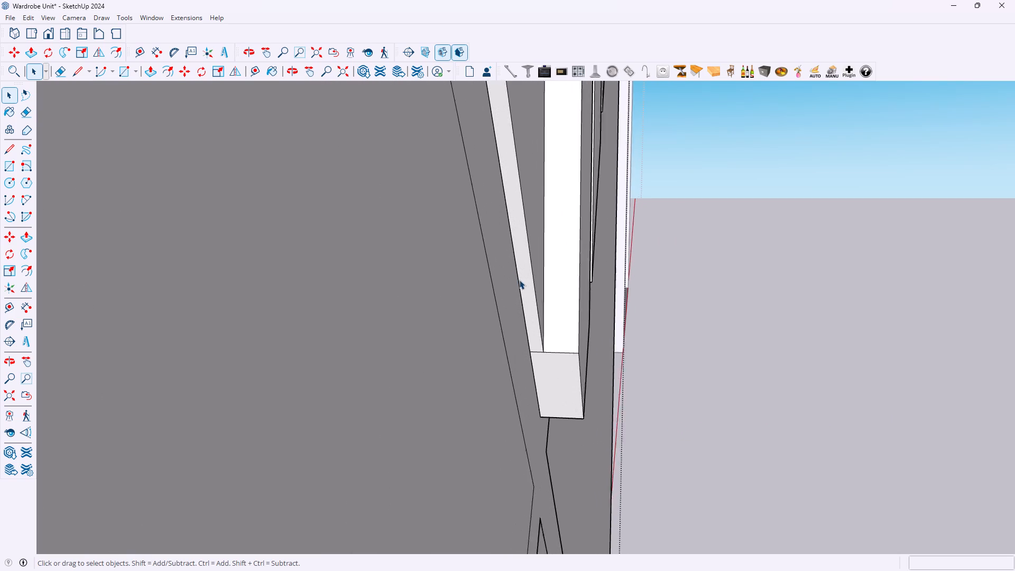
{"action": "scroll", "coordinate": [519, 280], "scroll_direction": "up", "scroll_amount": 1}
{"action": "scroll", "coordinate": [524, 291], "scroll_direction": "down", "scroll_amount": 20}
{"action": "scroll", "coordinate": [524, 291], "scroll_direction": "down", "scroll_amount": 10}
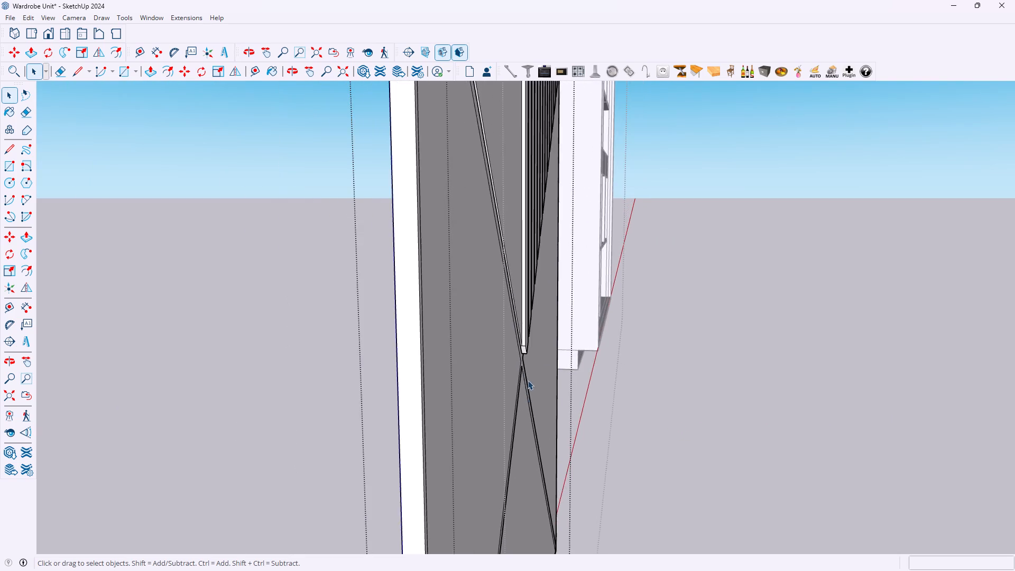
{"action": "scroll", "coordinate": [528, 380], "scroll_direction": "down", "scroll_amount": 4}
{"action": "middle_click_drag", "start_coordinate": [528, 274], "coordinate": [401, 281]}
{"action": "scroll", "coordinate": [439, 103], "scroll_direction": "up", "scroll_amount": 6}
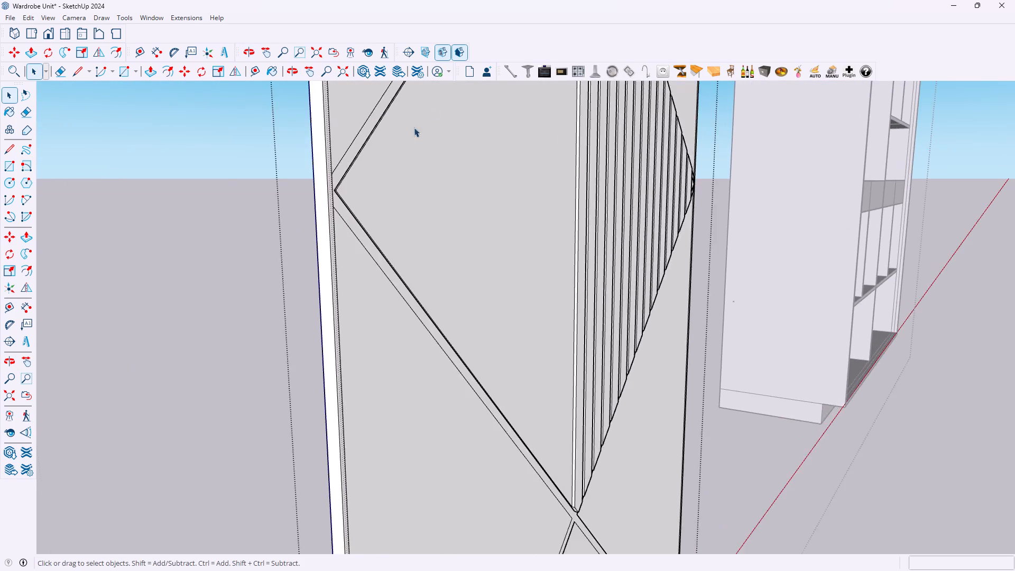
{"action": "scroll", "coordinate": [414, 127], "scroll_direction": "up", "scroll_amount": 4}
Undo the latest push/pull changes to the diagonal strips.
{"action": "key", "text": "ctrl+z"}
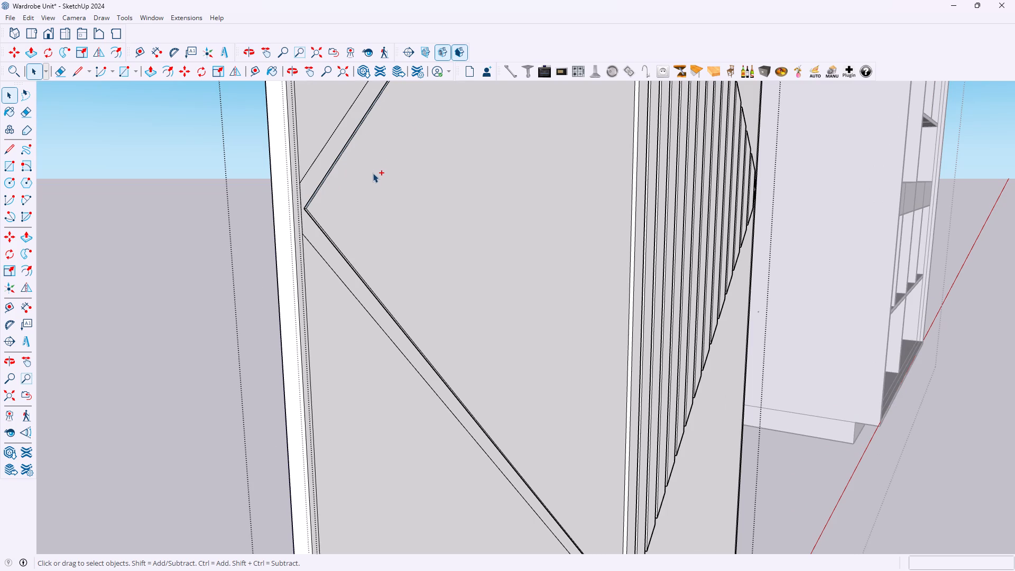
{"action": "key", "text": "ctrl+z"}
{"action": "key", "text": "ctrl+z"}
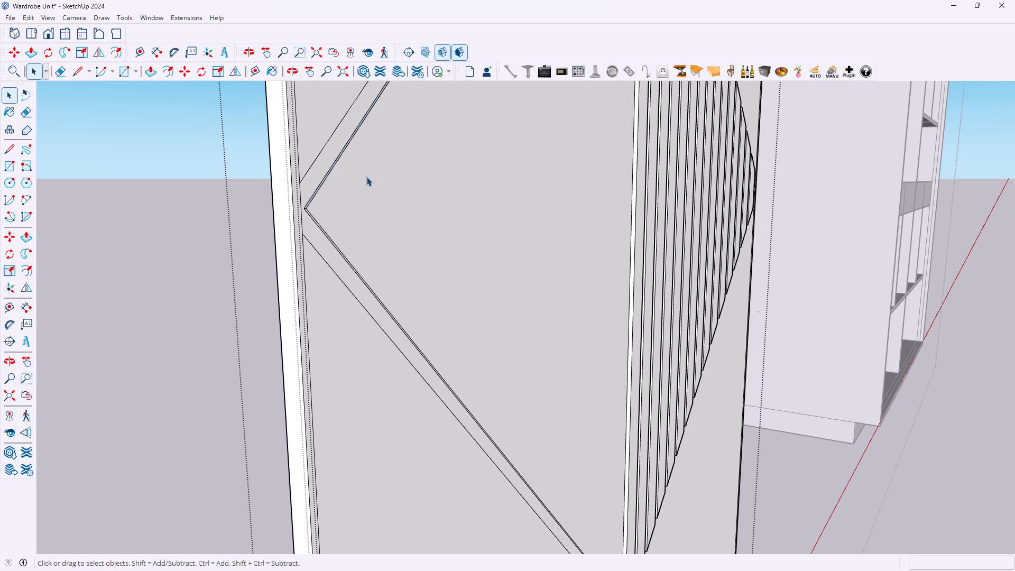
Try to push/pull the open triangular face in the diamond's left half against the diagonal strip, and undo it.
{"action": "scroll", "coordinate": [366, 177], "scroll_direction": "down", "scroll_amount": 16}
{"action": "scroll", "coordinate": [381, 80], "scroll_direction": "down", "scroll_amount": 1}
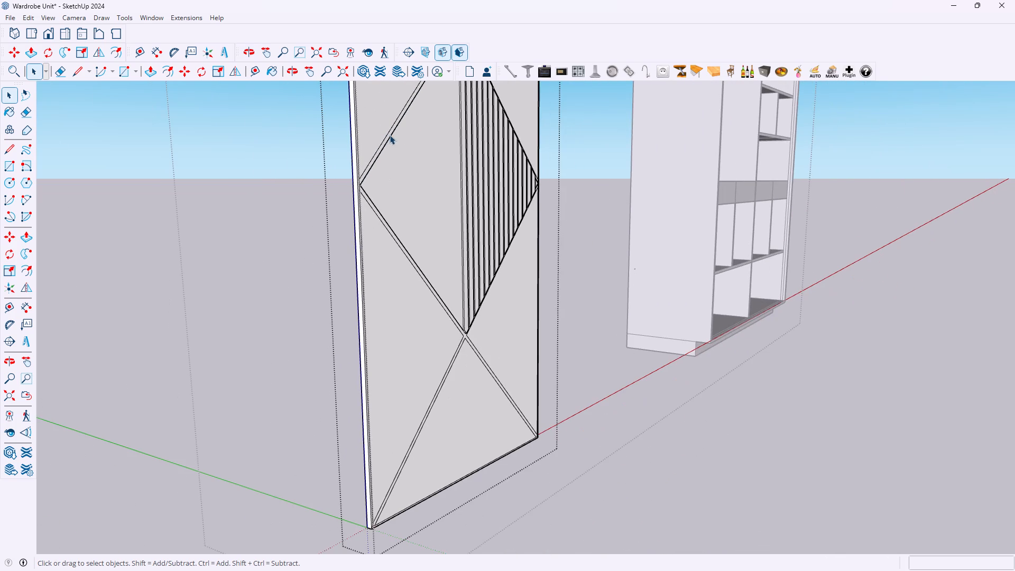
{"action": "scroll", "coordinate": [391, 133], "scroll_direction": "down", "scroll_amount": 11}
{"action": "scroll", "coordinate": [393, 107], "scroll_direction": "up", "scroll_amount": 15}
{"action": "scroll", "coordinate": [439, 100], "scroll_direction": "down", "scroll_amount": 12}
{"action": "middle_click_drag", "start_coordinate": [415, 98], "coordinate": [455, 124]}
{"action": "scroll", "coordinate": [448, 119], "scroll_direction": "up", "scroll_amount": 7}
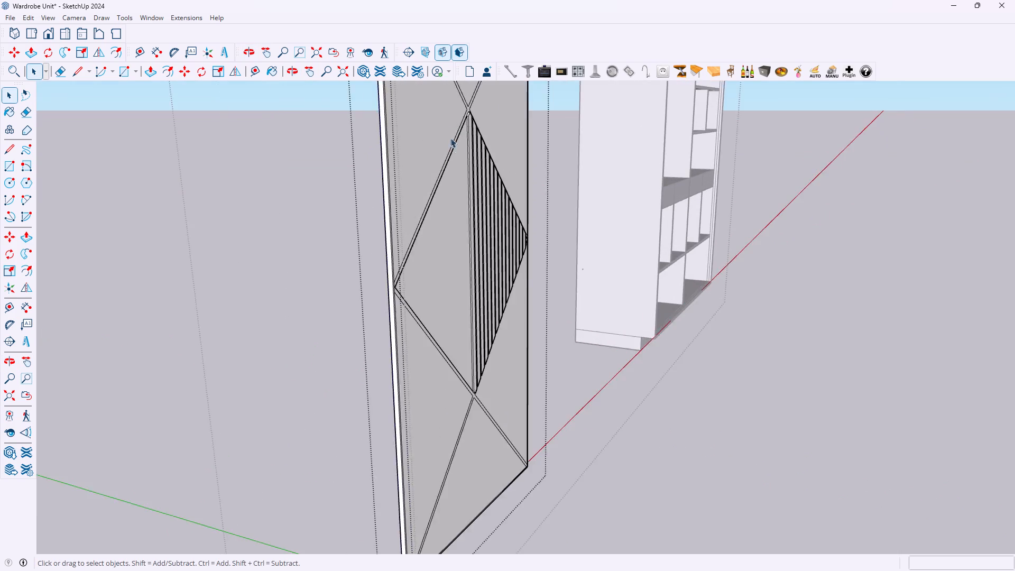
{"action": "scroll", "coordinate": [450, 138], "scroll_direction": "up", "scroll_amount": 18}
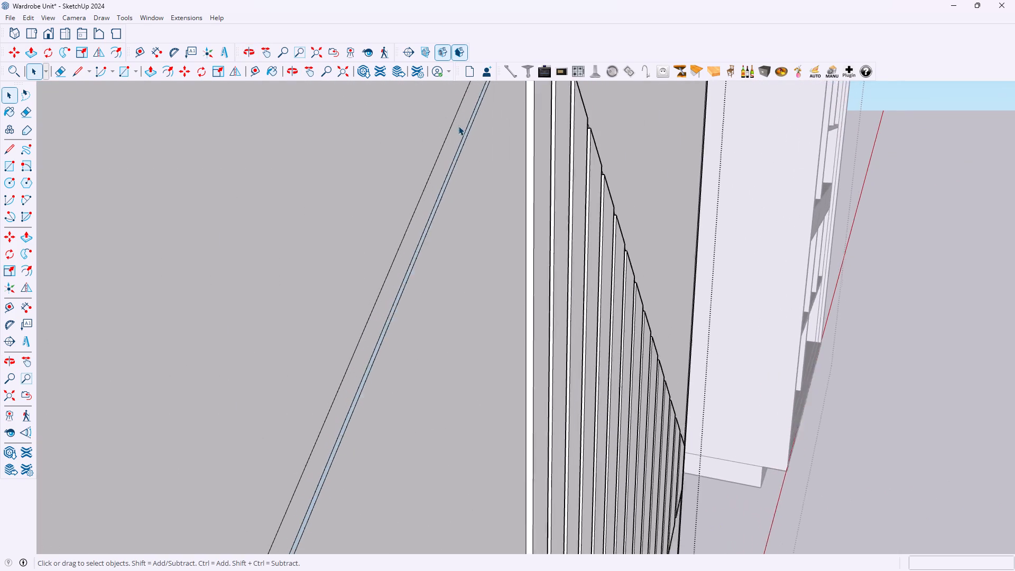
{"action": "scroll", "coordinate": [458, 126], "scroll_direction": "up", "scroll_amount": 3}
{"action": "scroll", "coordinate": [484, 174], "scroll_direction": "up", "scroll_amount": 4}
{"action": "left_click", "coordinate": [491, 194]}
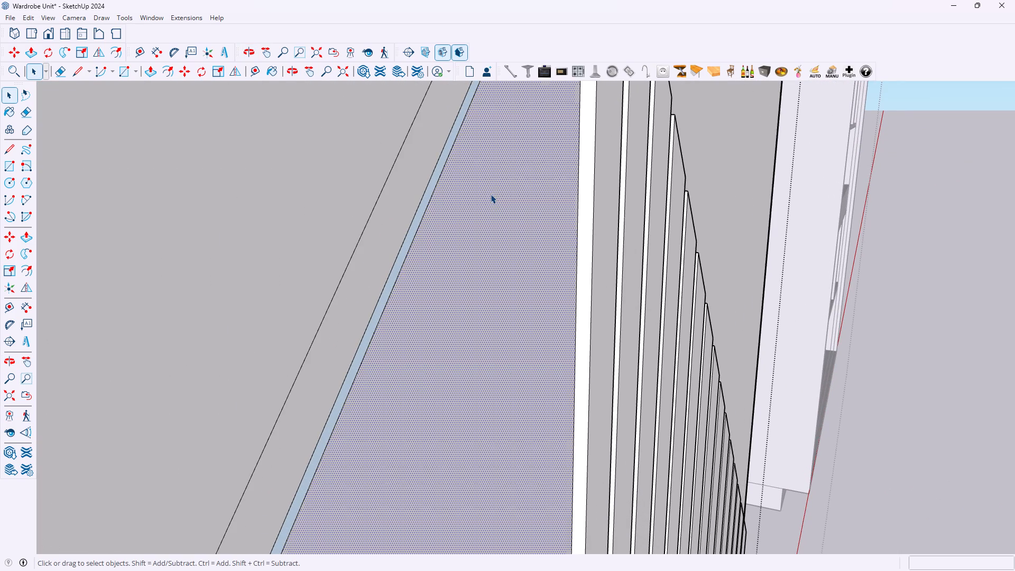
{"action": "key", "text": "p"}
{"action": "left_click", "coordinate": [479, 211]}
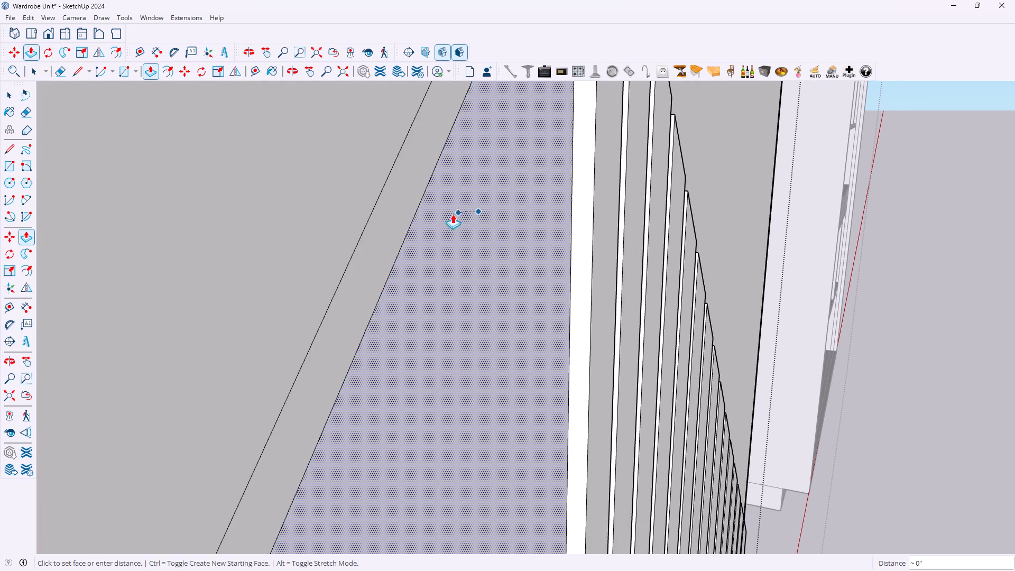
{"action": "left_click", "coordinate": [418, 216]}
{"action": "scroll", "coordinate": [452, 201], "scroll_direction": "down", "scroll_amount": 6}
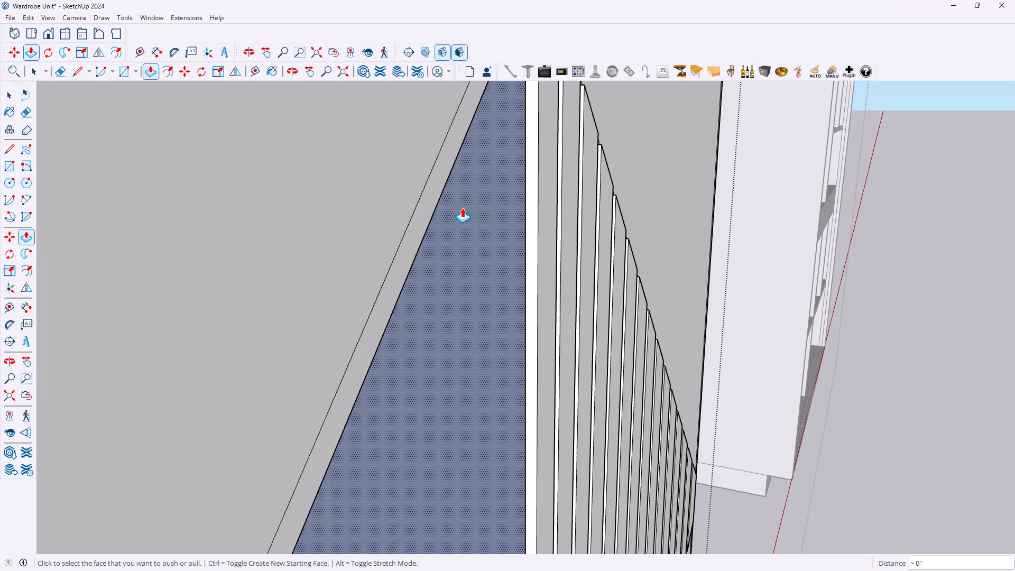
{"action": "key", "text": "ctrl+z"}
Push/pull the triangular face in the diamond's left half level with the adjoining diagonal strip.
{"action": "left_click", "coordinate": [440, 265]}
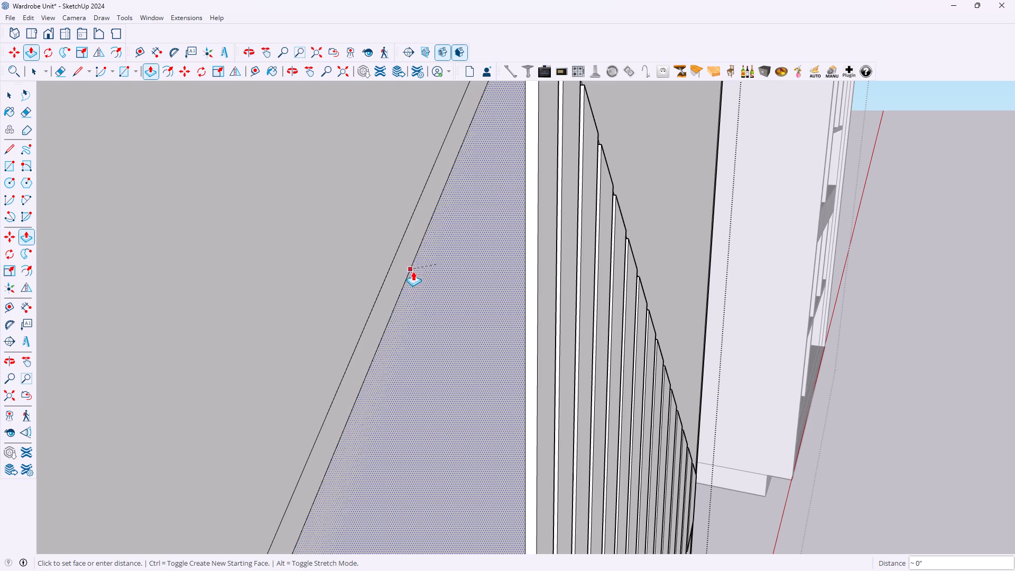
{"action": "left_click", "coordinate": [406, 283]}
Draw a vertical line about 3' 3 1/2" along the first slat's edge, between the diamond's upper and lower strip crossings.
{"action": "scroll", "coordinate": [426, 265], "scroll_direction": "down", "scroll_amount": 3}
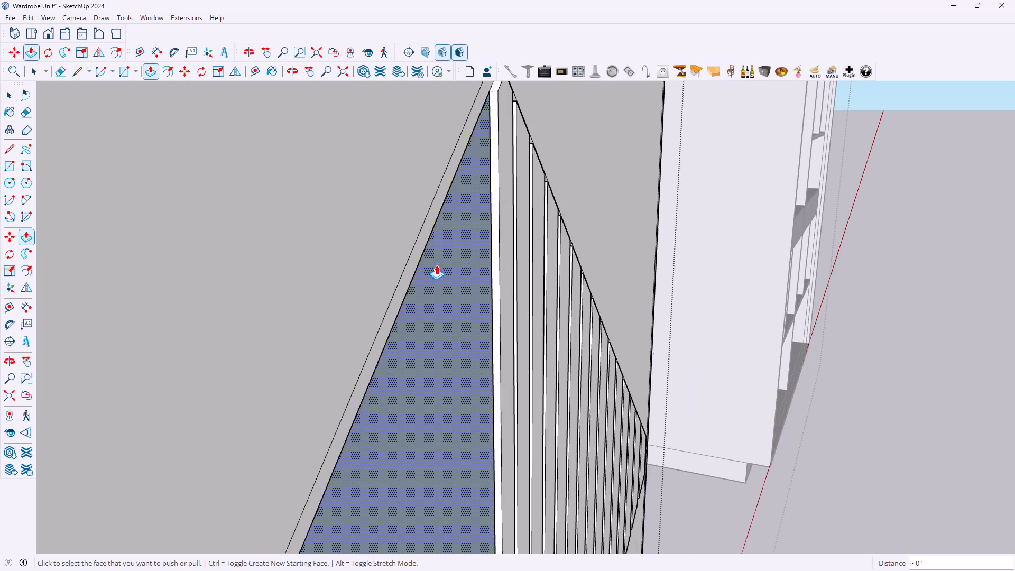
{"action": "scroll", "coordinate": [436, 265], "scroll_direction": "down", "scroll_amount": 8}
{"action": "middle_click_drag", "start_coordinate": [525, 277], "coordinate": [317, 241]}
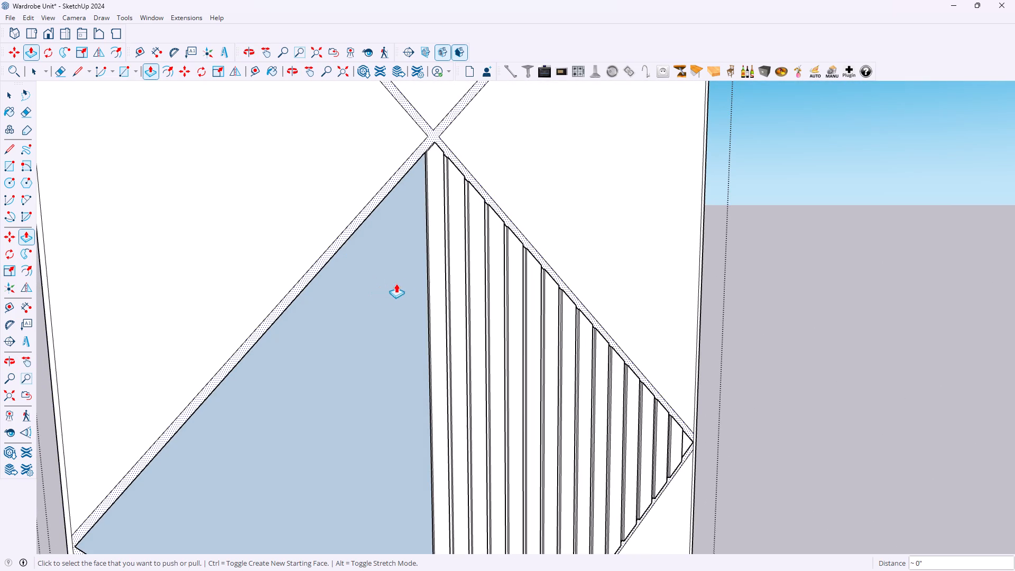
{"action": "key", "text": "l"}
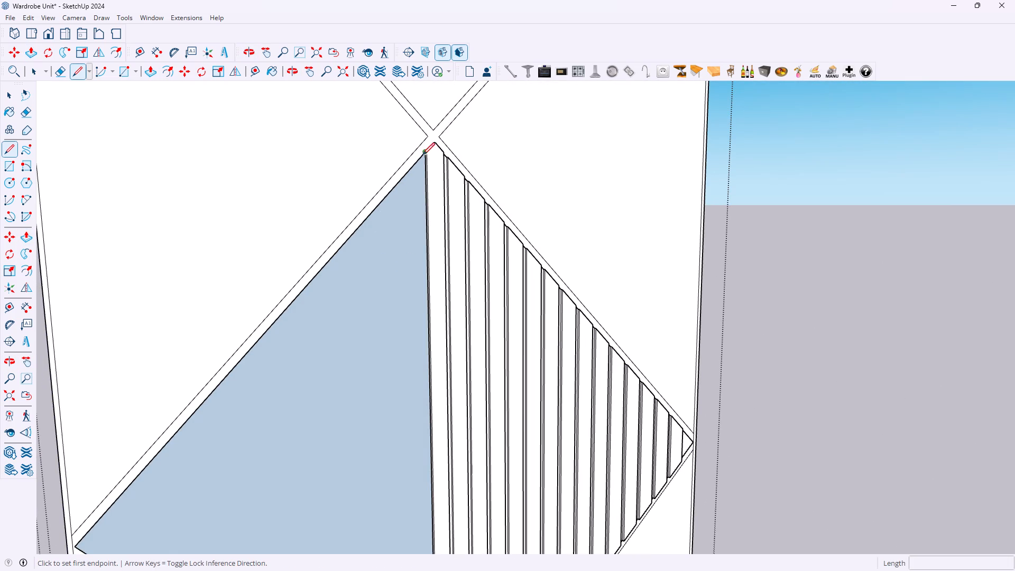
{"action": "left_click", "coordinate": [423, 154]}
{"action": "scroll", "coordinate": [419, 273], "scroll_direction": "down", "scroll_amount": 12}
{"action": "scroll", "coordinate": [413, 400], "scroll_direction": "up", "scroll_amount": 5}
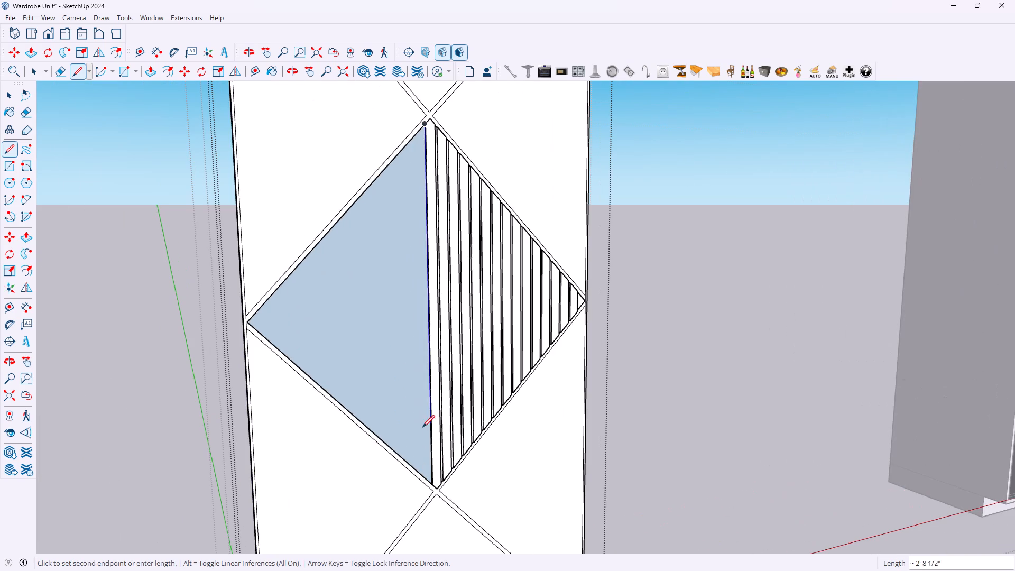
{"action": "scroll", "coordinate": [427, 462], "scroll_direction": "up", "scroll_amount": 13}
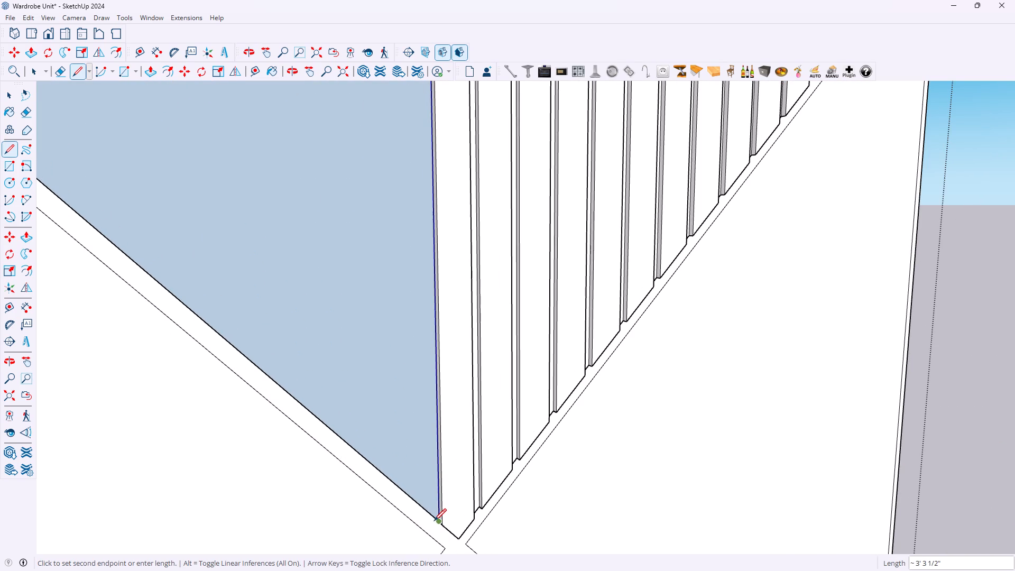
{"action": "left_click", "coordinate": [437, 521]}
Select the crossing diagonal strip face on the door and push/pull it outward by 0.08.
{"action": "scroll", "coordinate": [395, 367], "scroll_direction": "down", "scroll_amount": 14}
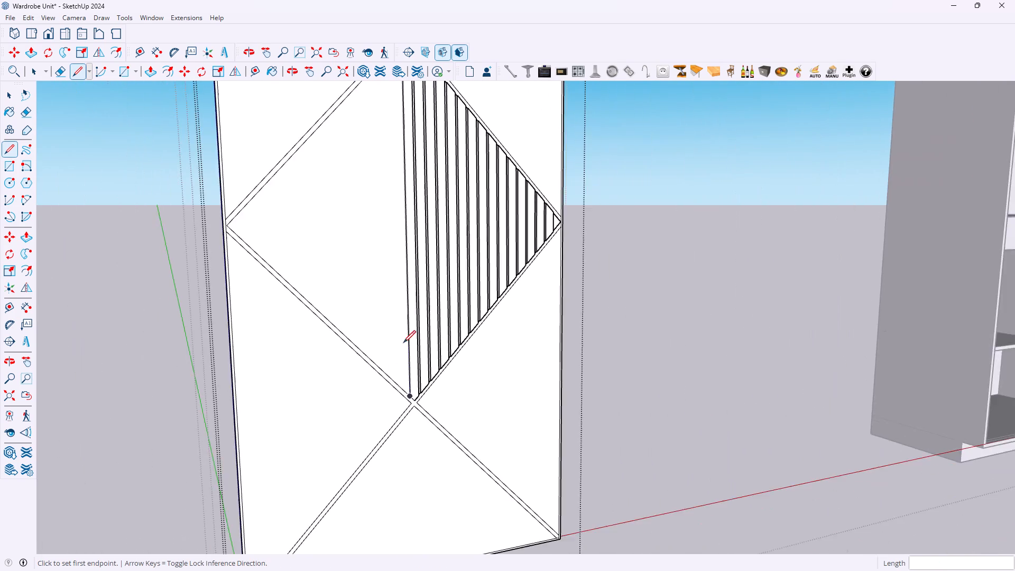
{"action": "scroll", "coordinate": [403, 343], "scroll_direction": "down", "scroll_amount": 7}
{"action": "scroll", "coordinate": [401, 261], "scroll_direction": "up", "scroll_amount": 6}
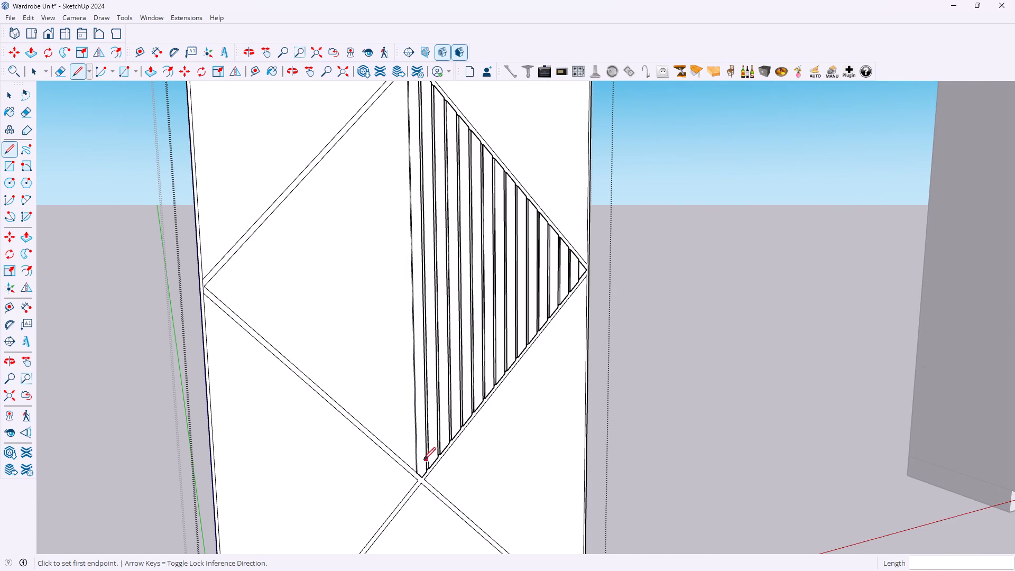
{"action": "key", "text": "space"}
{"action": "scroll", "coordinate": [427, 482], "scroll_direction": "up", "scroll_amount": 10}
{"action": "left_click", "coordinate": [417, 482]}
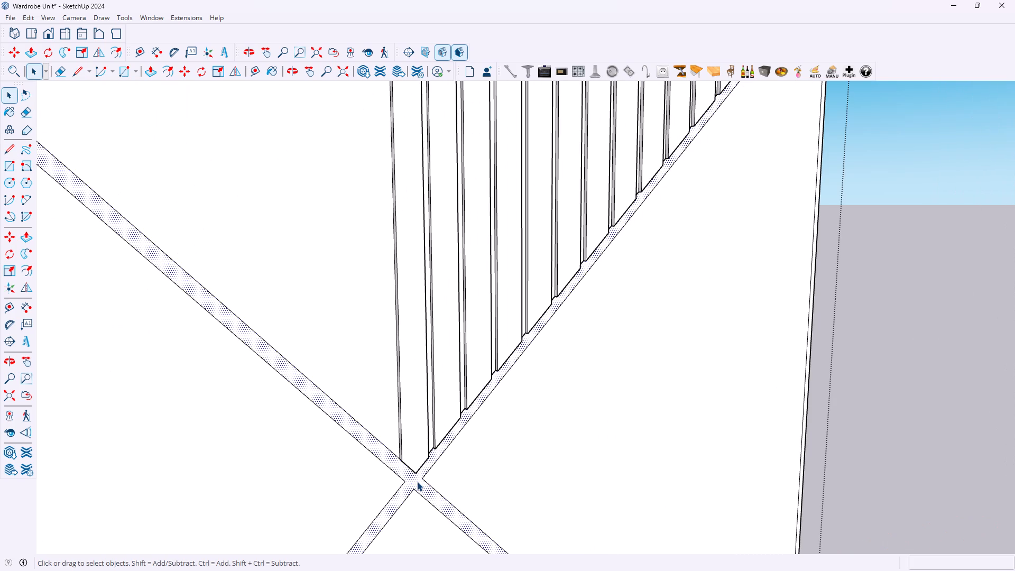
{"action": "key", "text": "p"}
{"action": "middle_click_drag", "start_coordinate": [417, 482], "coordinate": [380, 466]}
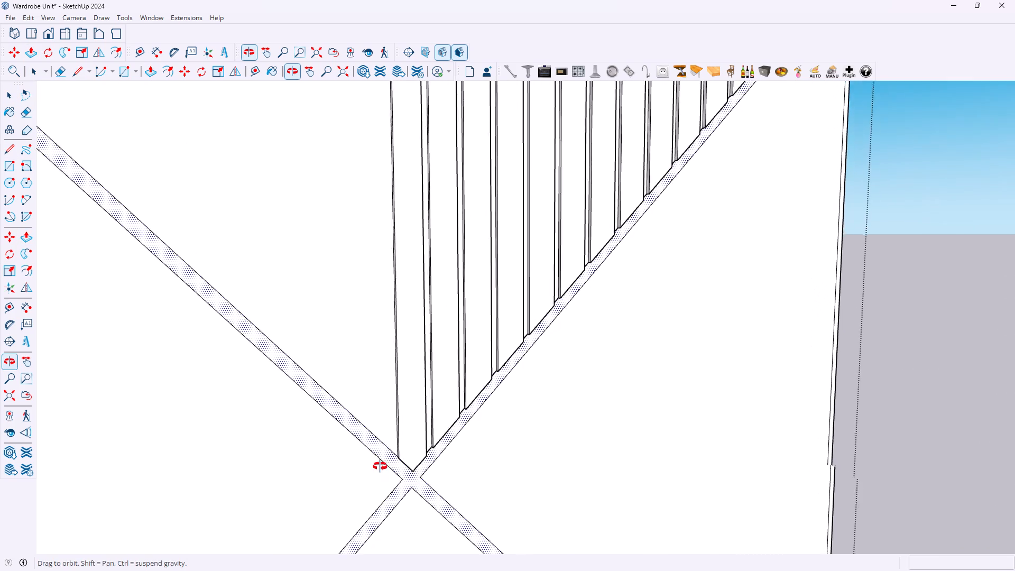
{"action": "middle_click_drag", "start_coordinate": [380, 466], "coordinate": [332, 454]}
{"action": "scroll", "coordinate": [332, 454], "scroll_direction": "up", "scroll_amount": 1}
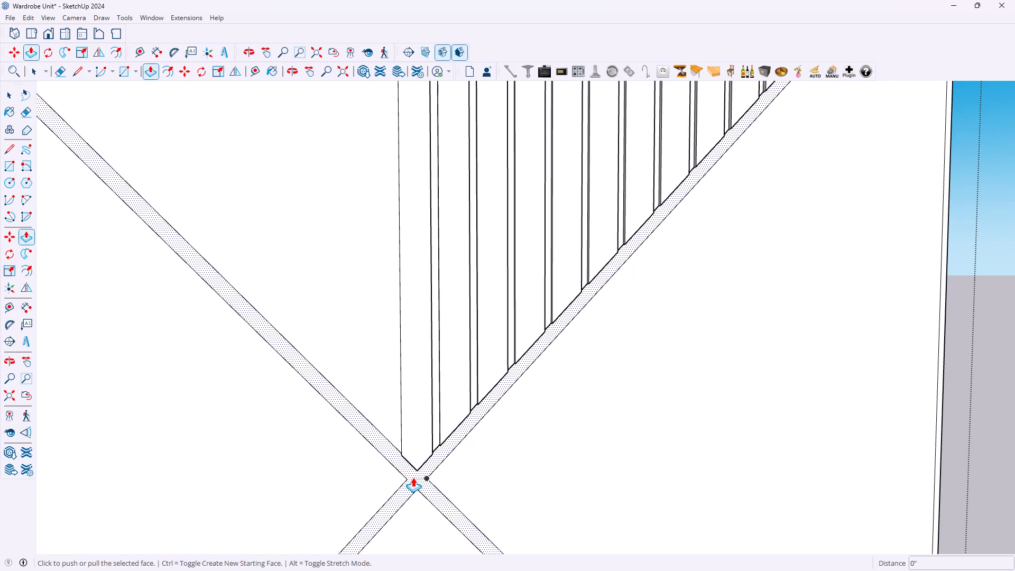
{"action": "scroll", "coordinate": [413, 477], "scroll_direction": "up", "scroll_amount": 6}
{"action": "middle_click", "coordinate": [413, 477]}
{"action": "left_click", "coordinate": [416, 482]}
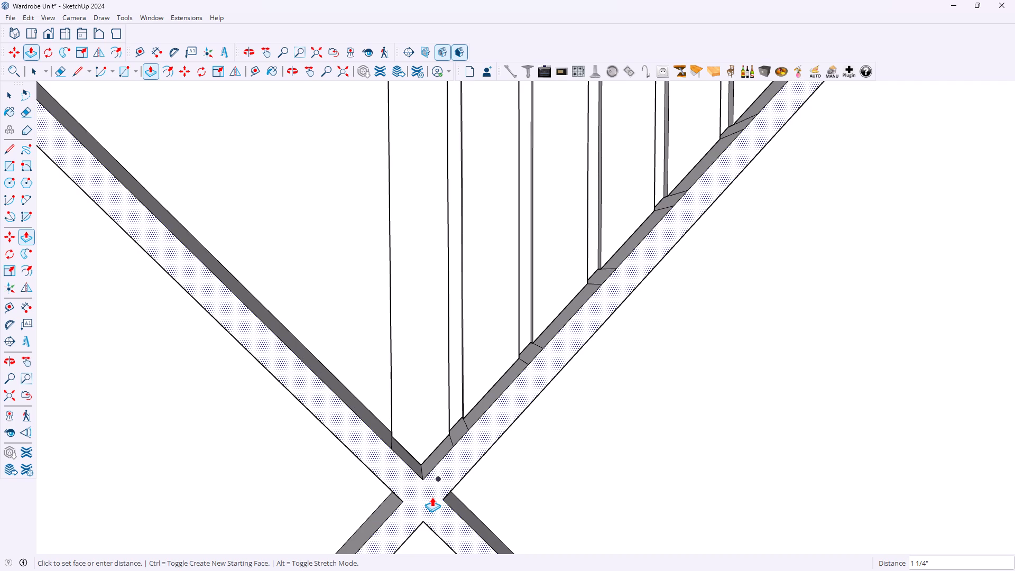
{"action": "type", "text": "0.08"}
{"action": "key", "text": "Return"}
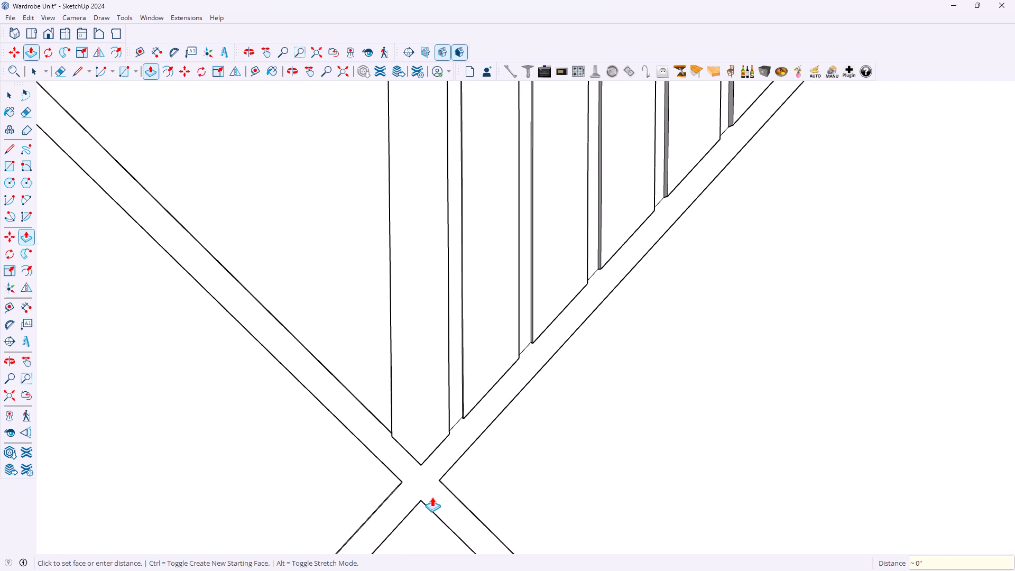
Examine the raised diagonal strips from the side to check their depth against the door panel and slats.
{"action": "middle_click_drag", "start_coordinate": [376, 489], "coordinate": [716, 479]}
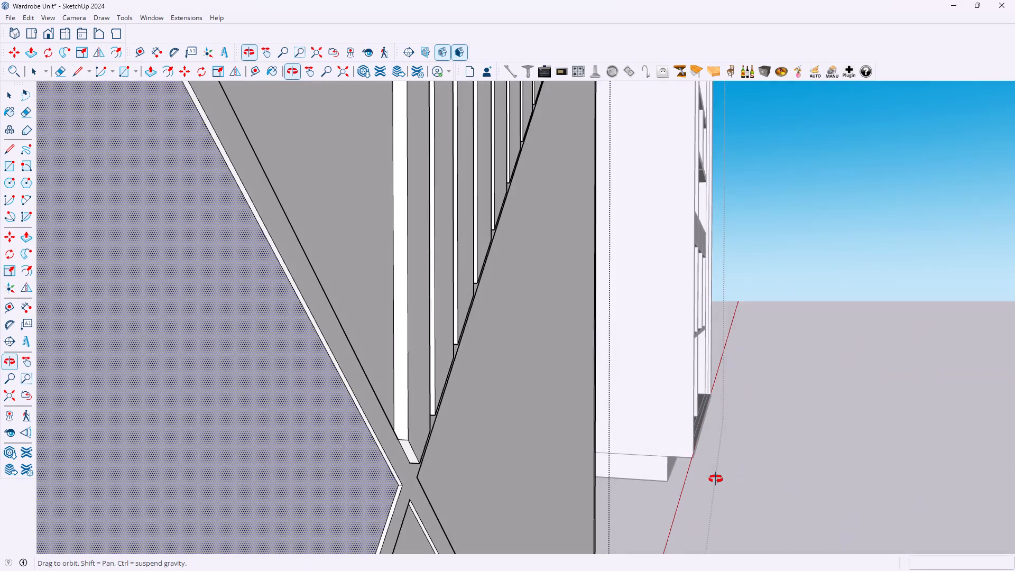
{"action": "middle_click_drag", "start_coordinate": [716, 479], "coordinate": [728, 478]}
{"action": "scroll", "coordinate": [442, 437], "scroll_direction": "down", "scroll_amount": 20}
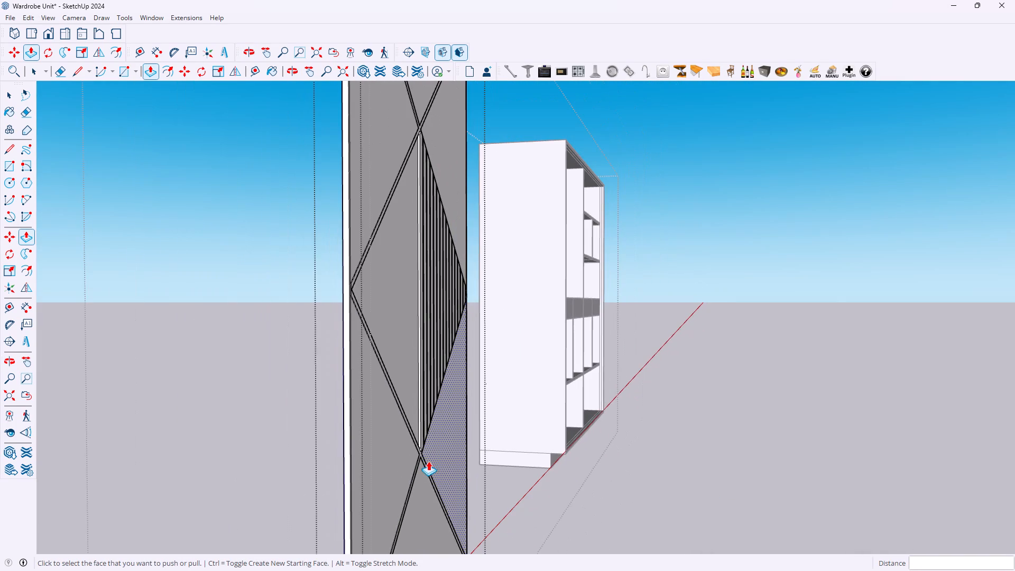
{"action": "scroll", "coordinate": [336, 240], "scroll_direction": "up", "scroll_amount": 1}
{"action": "scroll", "coordinate": [412, 136], "scroll_direction": "up", "scroll_amount": 15}
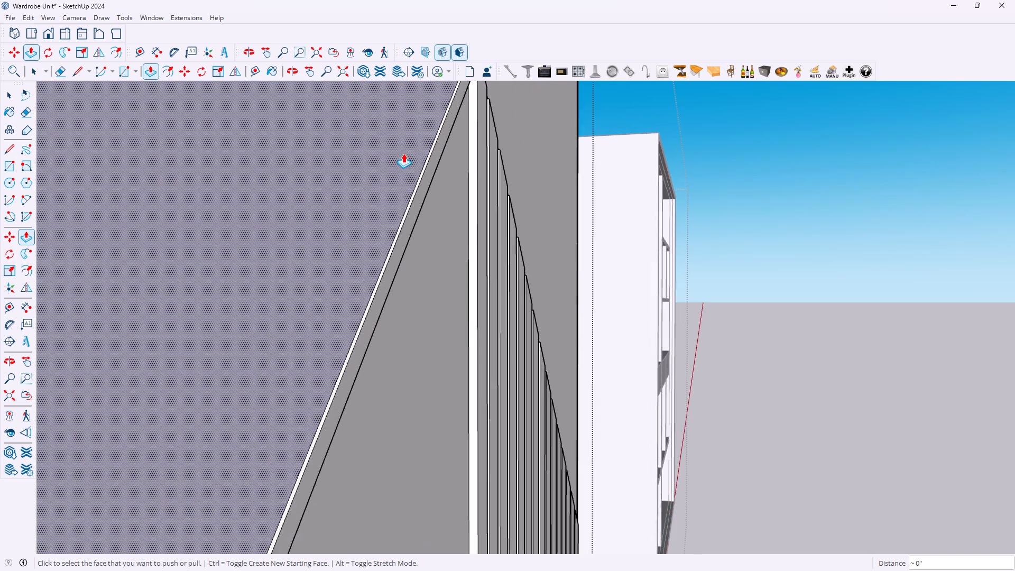
{"action": "scroll", "coordinate": [403, 153], "scroll_direction": "up", "scroll_amount": 7}
{"action": "scroll", "coordinate": [403, 163], "scroll_direction": "down", "scroll_amount": 19}
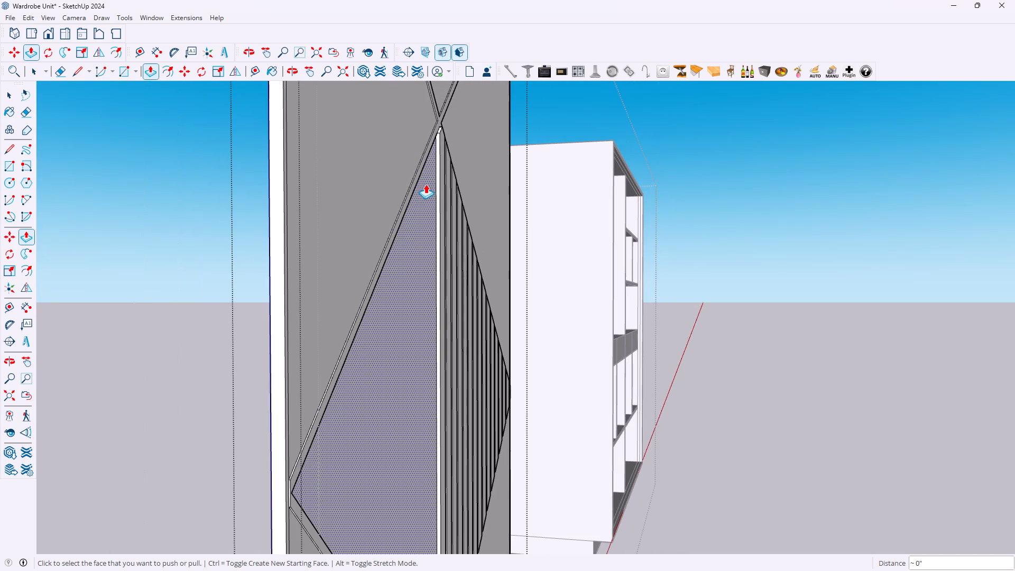
{"action": "scroll", "coordinate": [442, 192], "scroll_direction": "down", "scroll_amount": 11}
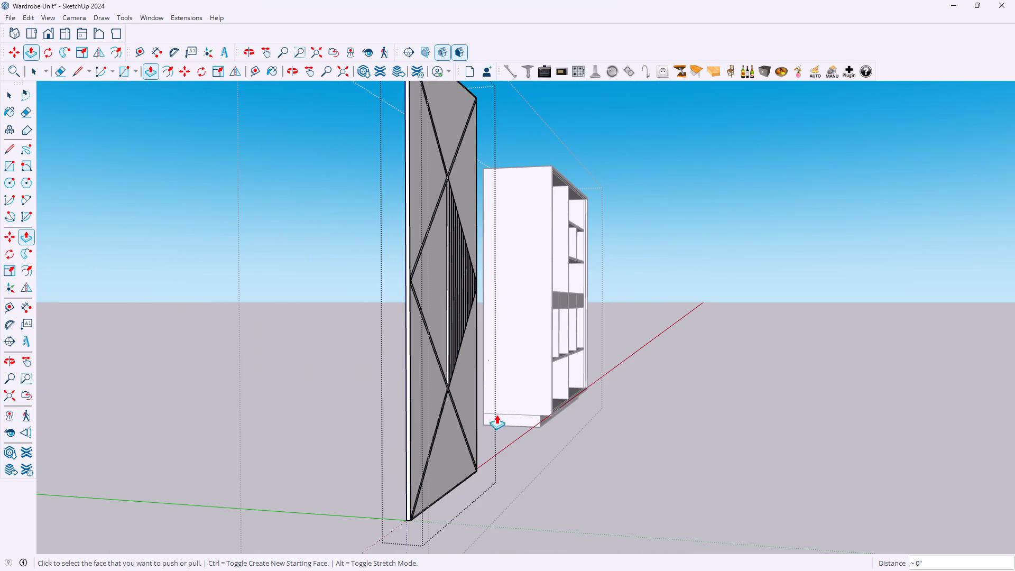
{"action": "scroll", "coordinate": [479, 417], "scroll_direction": "up", "scroll_amount": 14}
{"action": "scroll", "coordinate": [405, 408], "scroll_direction": "up", "scroll_amount": 10}
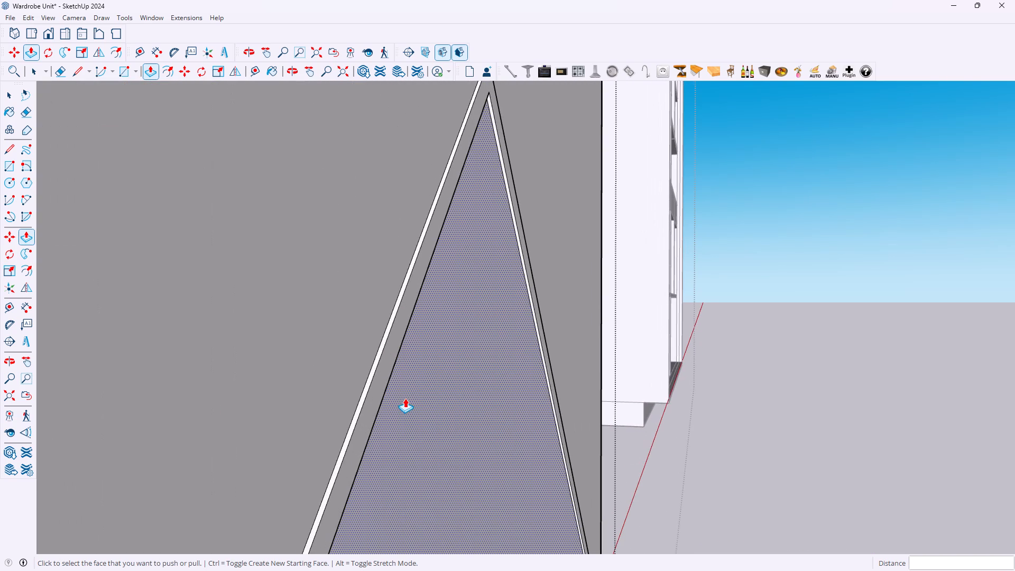
{"action": "scroll", "coordinate": [407, 389], "scroll_direction": "down", "scroll_amount": 20}
{"action": "scroll", "coordinate": [407, 389], "scroll_direction": "down", "scroll_amount": 4}
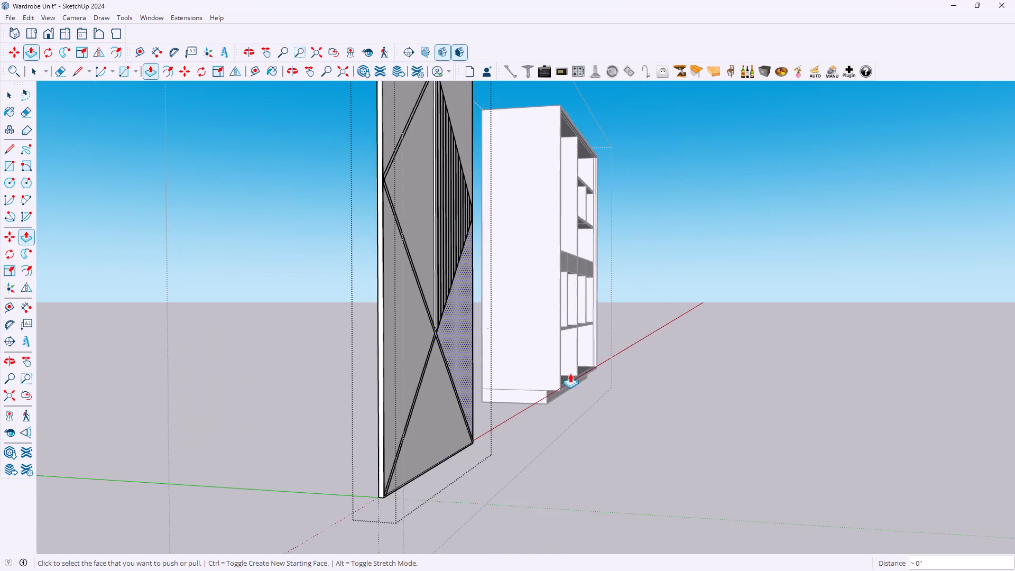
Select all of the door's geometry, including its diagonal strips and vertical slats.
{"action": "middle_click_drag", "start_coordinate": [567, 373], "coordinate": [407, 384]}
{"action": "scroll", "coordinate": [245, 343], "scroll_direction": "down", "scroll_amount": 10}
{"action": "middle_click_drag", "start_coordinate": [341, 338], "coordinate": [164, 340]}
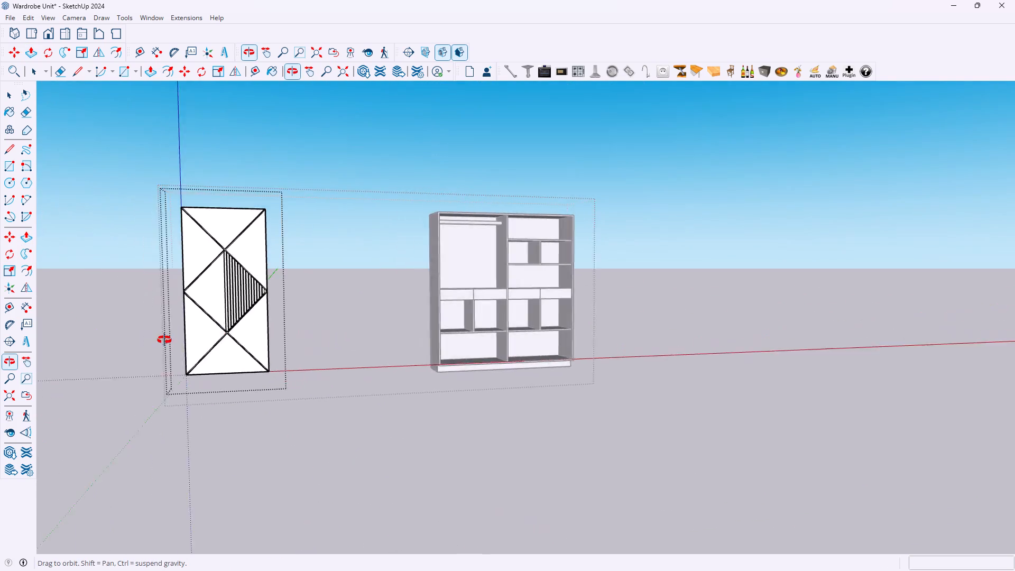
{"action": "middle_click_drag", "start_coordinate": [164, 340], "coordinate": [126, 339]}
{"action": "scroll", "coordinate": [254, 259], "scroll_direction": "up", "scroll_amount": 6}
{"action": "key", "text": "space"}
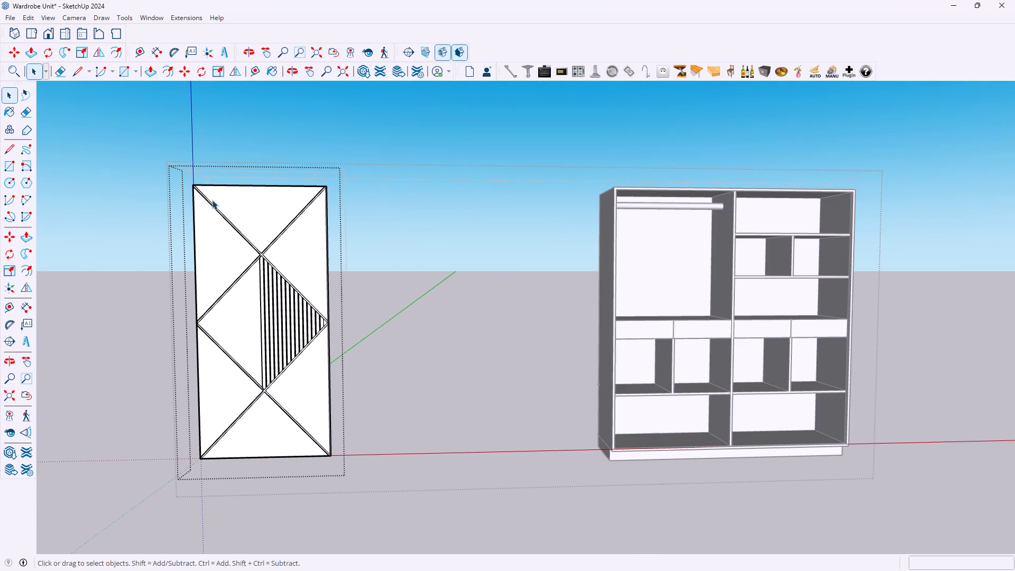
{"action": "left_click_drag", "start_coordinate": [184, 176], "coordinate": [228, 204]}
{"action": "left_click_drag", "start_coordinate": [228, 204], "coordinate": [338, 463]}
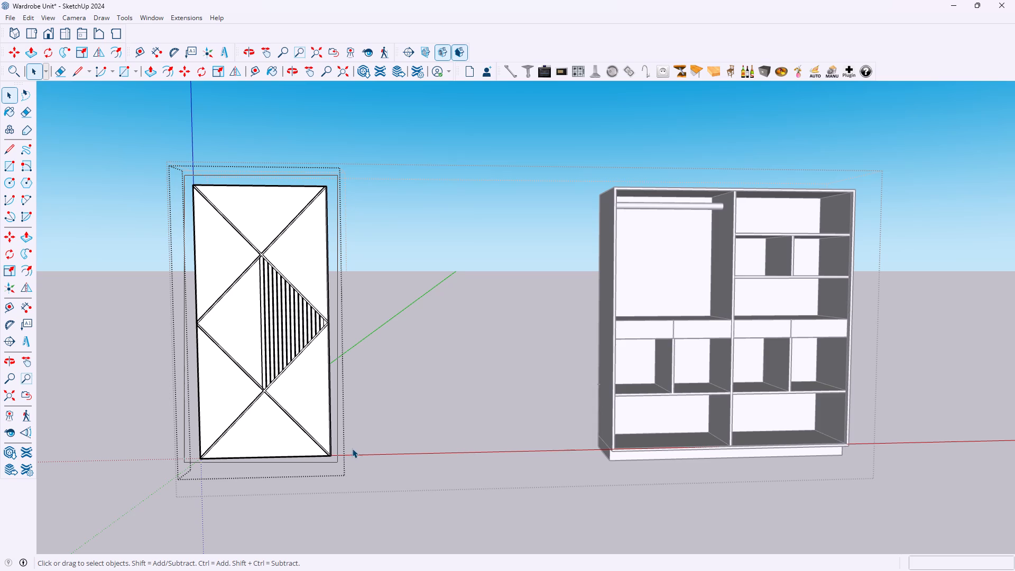
Clear the selection and erase the short leftover edge between the diagonal strip's end and the door's lower-left corner.
{"action": "scroll", "coordinate": [237, 460], "scroll_direction": "up", "scroll_amount": 20}
{"action": "scroll", "coordinate": [237, 460], "scroll_direction": "up", "scroll_amount": 5}
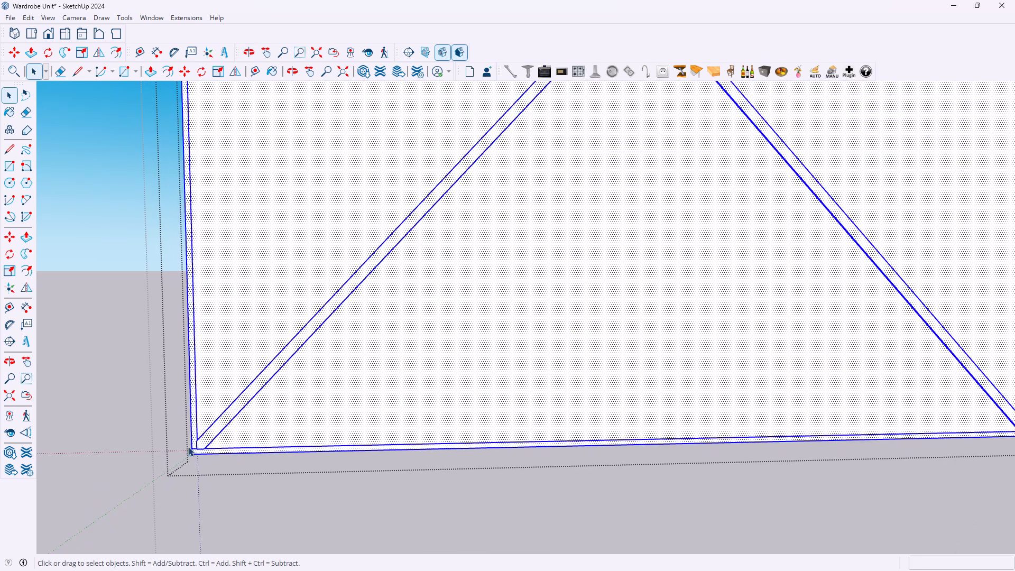
{"action": "scroll", "coordinate": [188, 447], "scroll_direction": "up", "scroll_amount": 14}
{"action": "middle_click_drag", "start_coordinate": [189, 454], "coordinate": [421, 463]}
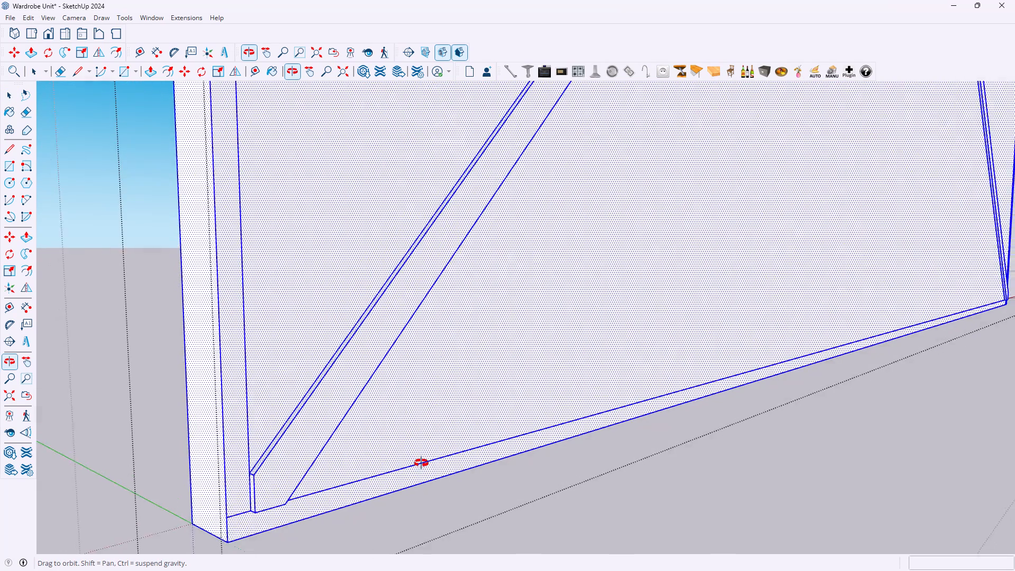
{"action": "middle_click_drag", "start_coordinate": [421, 463], "coordinate": [445, 456]}
{"action": "key", "text": "space"}
{"action": "left_click", "coordinate": [425, 549]}
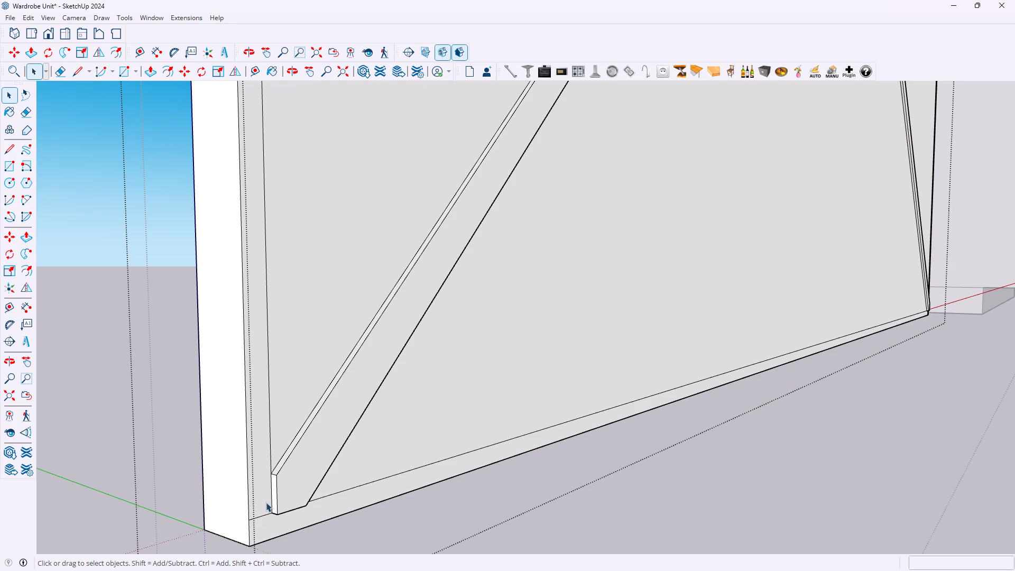
{"action": "key", "text": "e"}
{"action": "left_click_drag", "start_coordinate": [263, 515], "coordinate": [263, 524]}
{"action": "scroll", "coordinate": [418, 465], "scroll_direction": "down", "scroll_amount": 4}
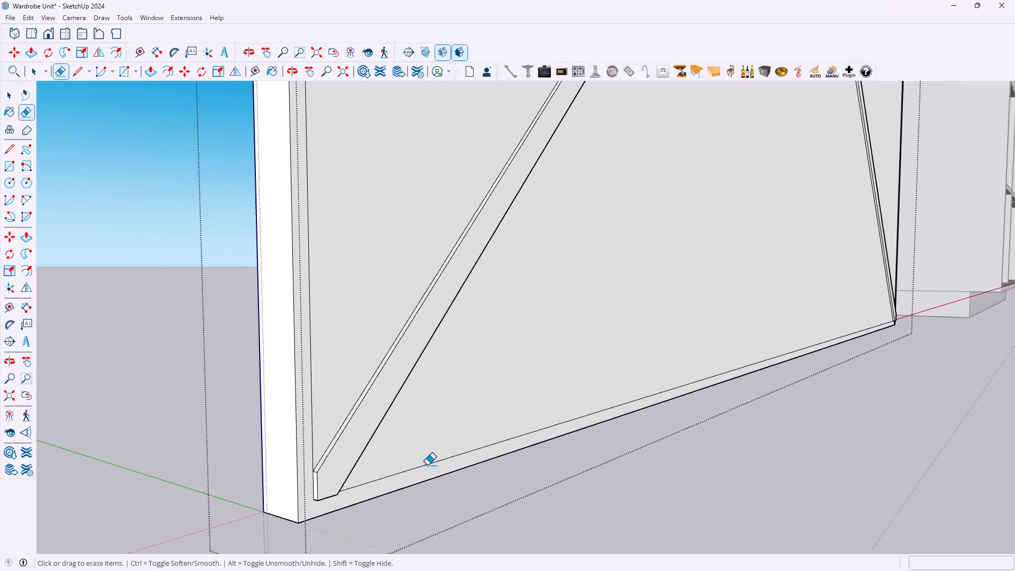
{"action": "middle_click_drag", "start_coordinate": [885, 329], "coordinate": [649, 338]}
{"action": "scroll", "coordinate": [667, 328], "scroll_direction": "down", "scroll_amount": 8}
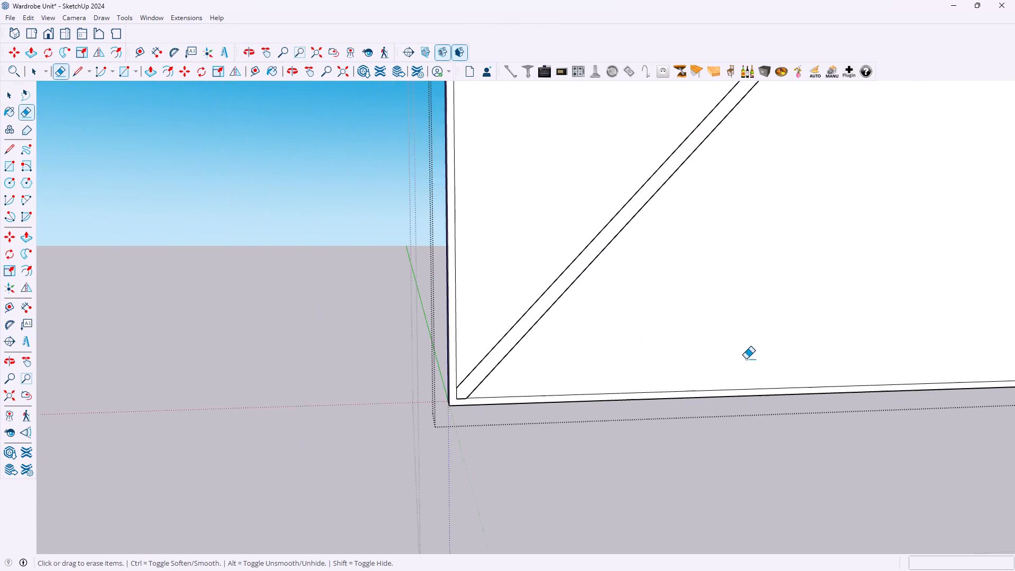
Erase the short leftover edge between the diagonal strip's end and the door's lower-right corner.
{"action": "scroll", "coordinate": [746, 359], "scroll_direction": "down", "scroll_amount": 18}
{"action": "scroll", "coordinate": [1013, 359], "scroll_direction": "up", "scroll_amount": 11}
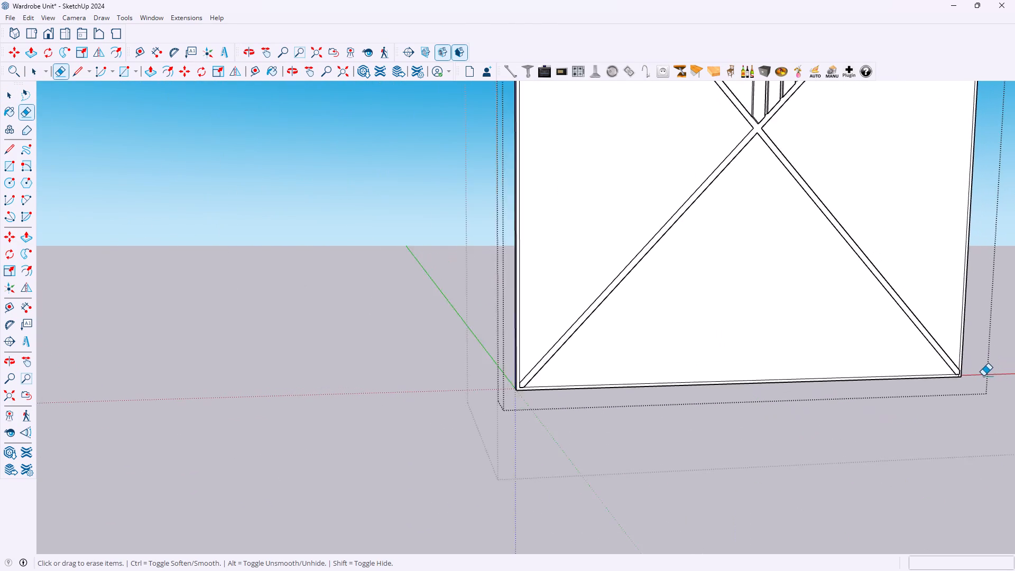
{"action": "scroll", "coordinate": [983, 376], "scroll_direction": "up", "scroll_amount": 20}
{"action": "scroll", "coordinate": [983, 376], "scroll_direction": "up", "scroll_amount": 7}
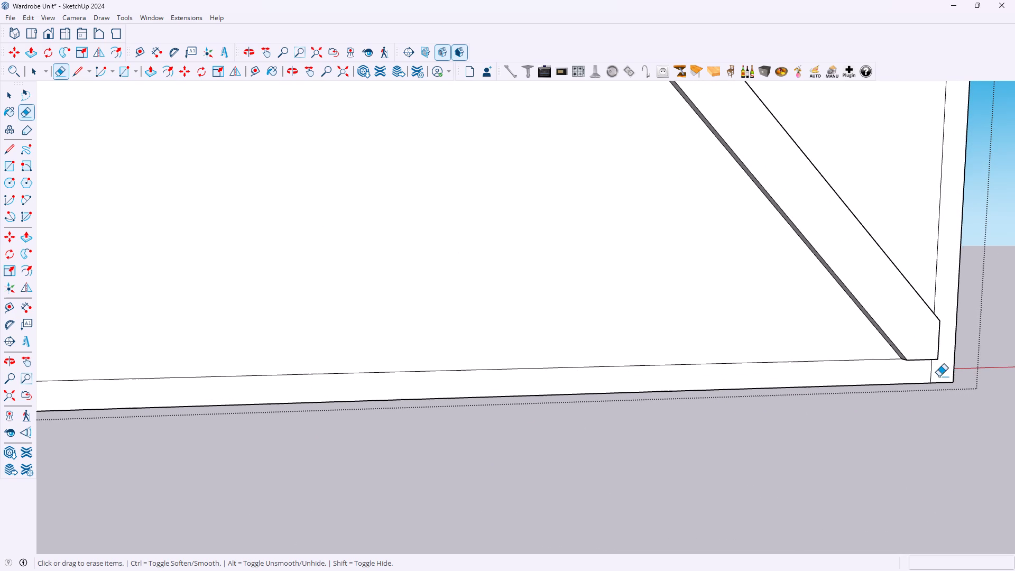
{"action": "left_click", "coordinate": [928, 374]}
{"action": "left_click_drag", "start_coordinate": [926, 373], "coordinate": [937, 373]}
Erase the short leftover edges between the diagonal strip's end and the door's upper-left corner.
{"action": "scroll", "coordinate": [936, 362], "scroll_direction": "down", "scroll_amount": 20}
{"action": "scroll", "coordinate": [936, 362], "scroll_direction": "down", "scroll_amount": 20}
{"action": "scroll", "coordinate": [936, 362], "scroll_direction": "down", "scroll_amount": 3}
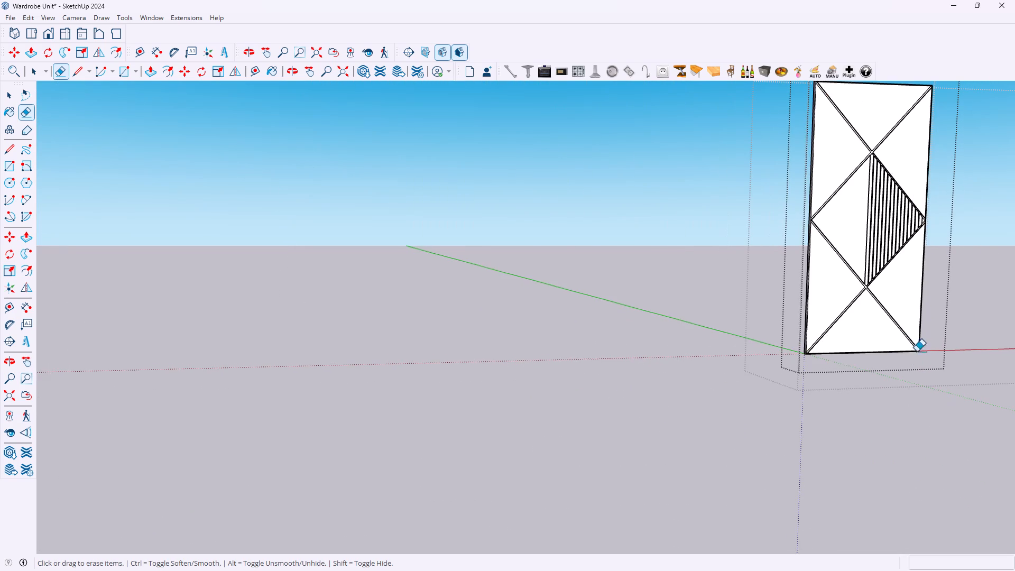
{"action": "scroll", "coordinate": [832, 190], "scroll_direction": "up", "scroll_amount": 17}
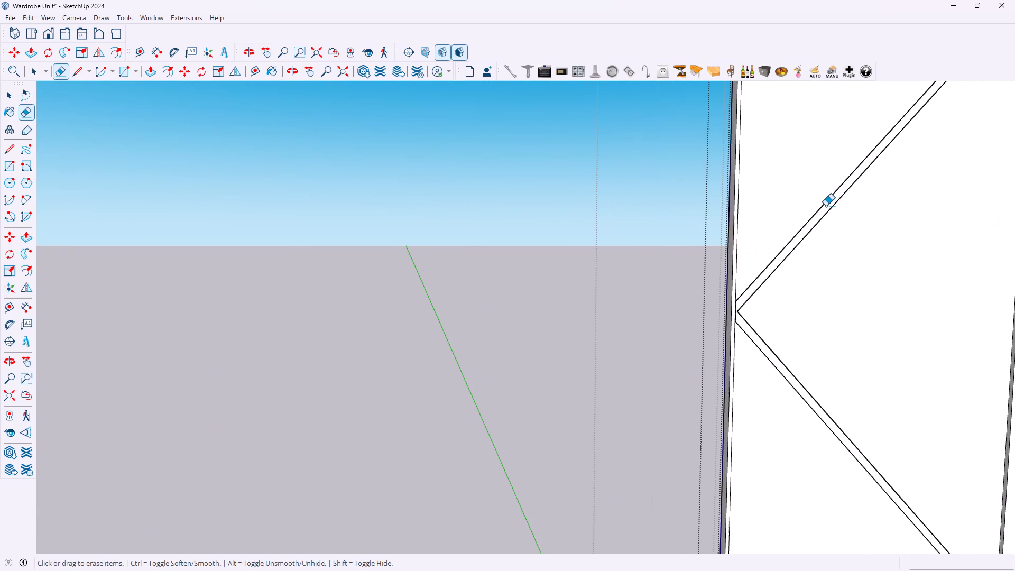
{"action": "scroll", "coordinate": [804, 267], "scroll_direction": "up", "scroll_amount": 11}
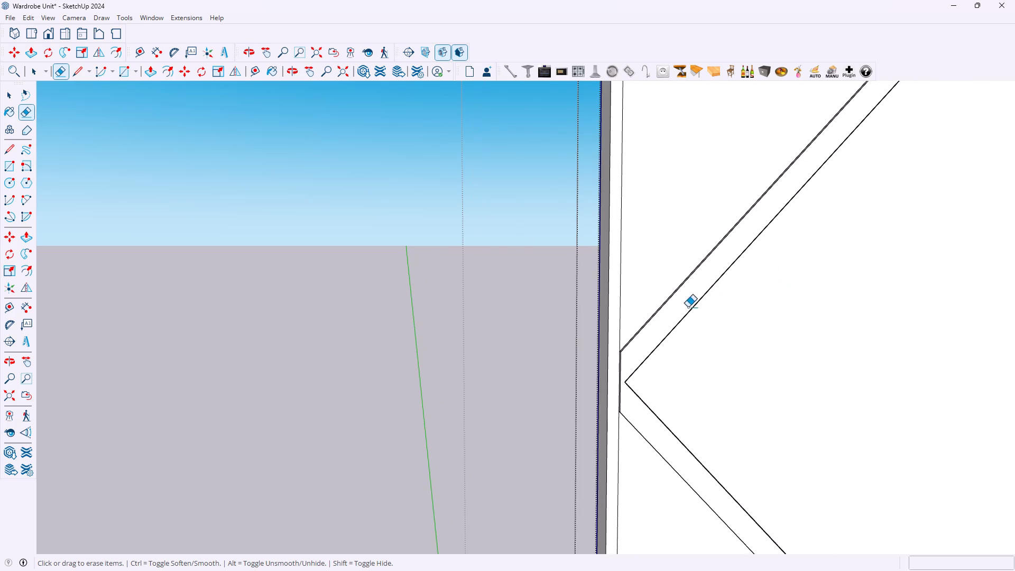
{"action": "scroll", "coordinate": [663, 328], "scroll_direction": "up", "scroll_amount": 6}
{"action": "scroll", "coordinate": [670, 312], "scroll_direction": "down", "scroll_amount": 12}
{"action": "scroll", "coordinate": [703, 275], "scroll_direction": "up", "scroll_amount": 1}
{"action": "scroll", "coordinate": [703, 274], "scroll_direction": "down", "scroll_amount": 10}
{"action": "scroll", "coordinate": [690, 272], "scroll_direction": "down", "scroll_amount": 13}
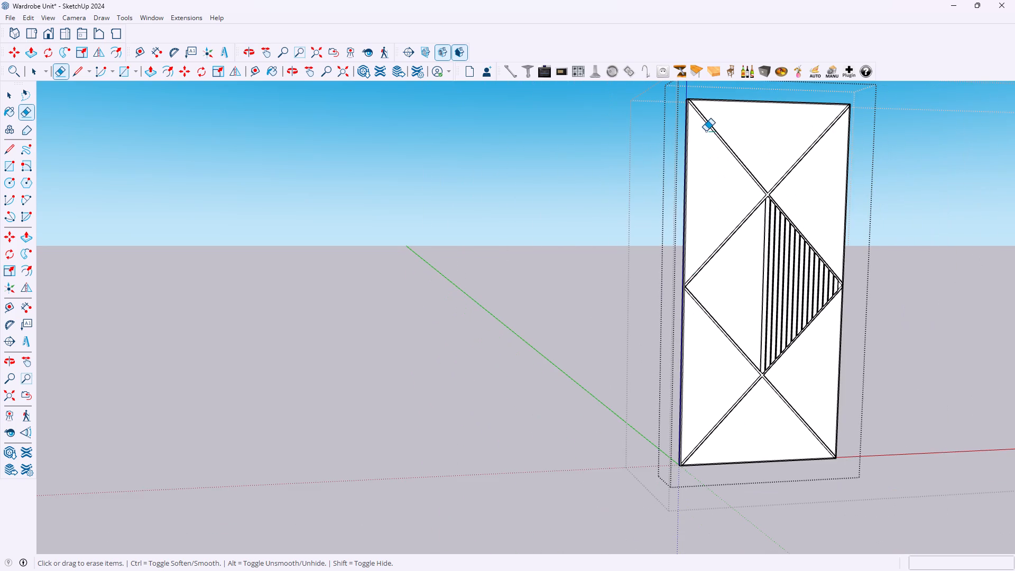
{"action": "scroll", "coordinate": [695, 91], "scroll_direction": "up", "scroll_amount": 20}
{"action": "scroll", "coordinate": [695, 91], "scroll_direction": "up", "scroll_amount": 7}
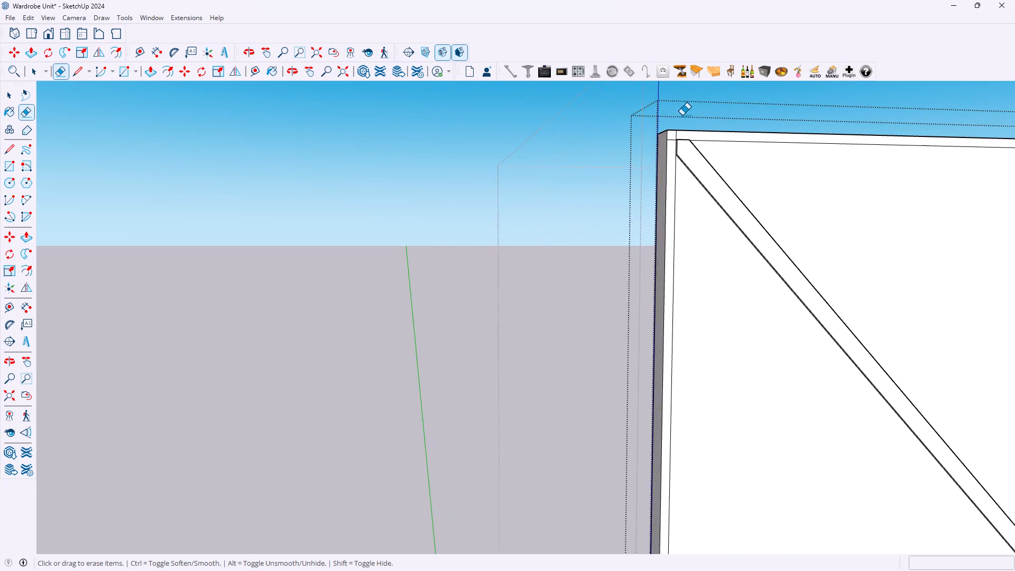
{"action": "scroll", "coordinate": [682, 115], "scroll_direction": "up", "scroll_amount": 19}
{"action": "left_click_drag", "start_coordinate": [678, 137], "coordinate": [663, 156]}
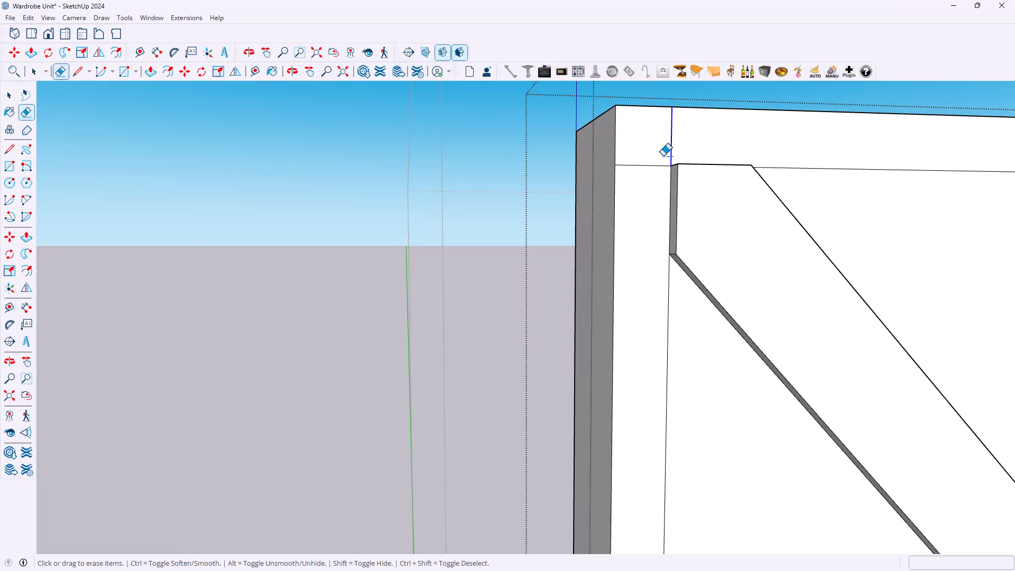
{"action": "left_click_drag", "start_coordinate": [663, 156], "coordinate": [653, 171]}
Erase the short leftover edge between the diagonal strip's end and the door's upper-right corner.
{"action": "scroll", "coordinate": [671, 163], "scroll_direction": "down", "scroll_amount": 20}
{"action": "scroll", "coordinate": [671, 163], "scroll_direction": "down", "scroll_amount": 1}
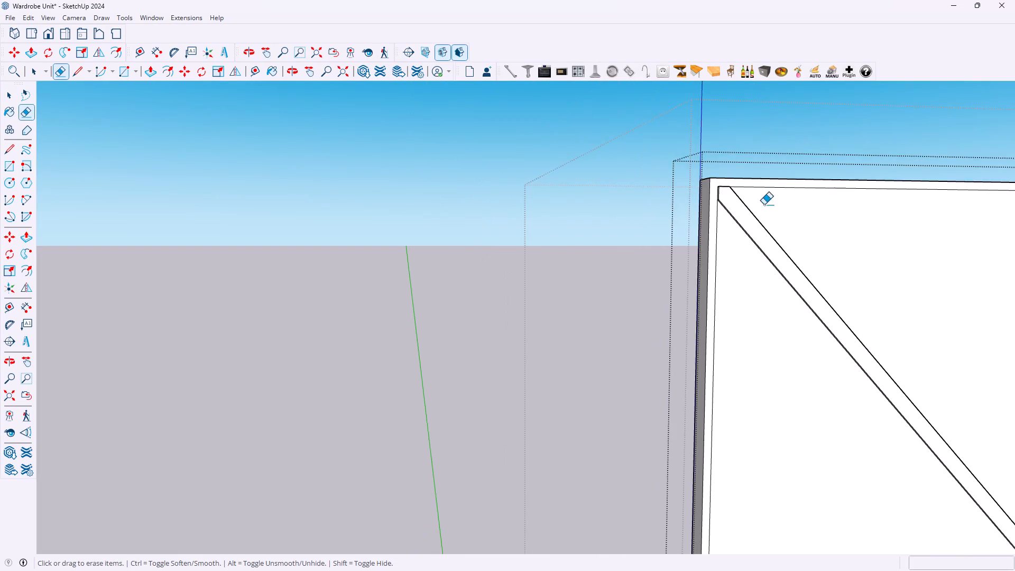
{"action": "scroll", "coordinate": [764, 205], "scroll_direction": "down", "scroll_amount": 4}
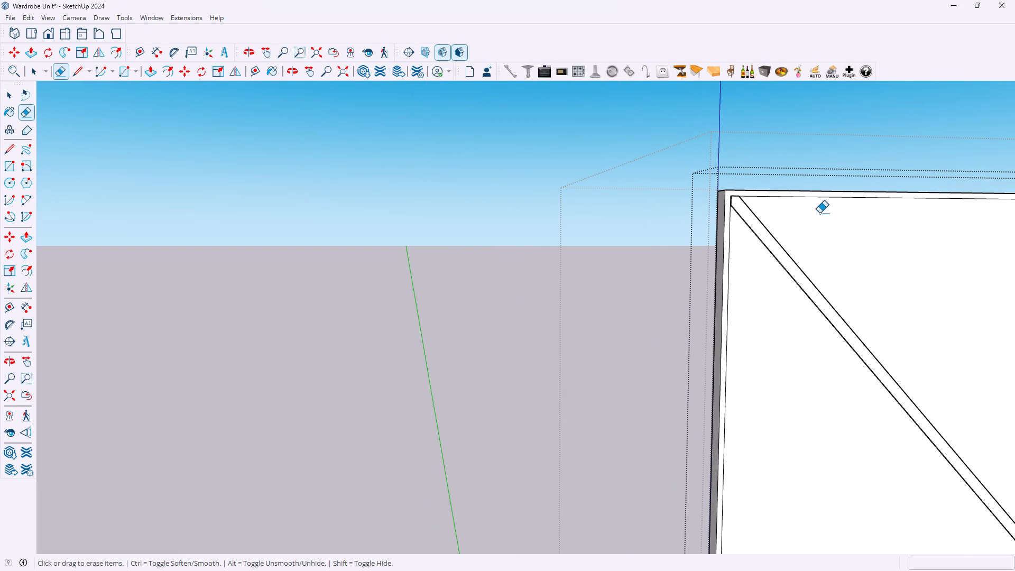
{"action": "scroll", "coordinate": [820, 214], "scroll_direction": "down", "scroll_amount": 3}
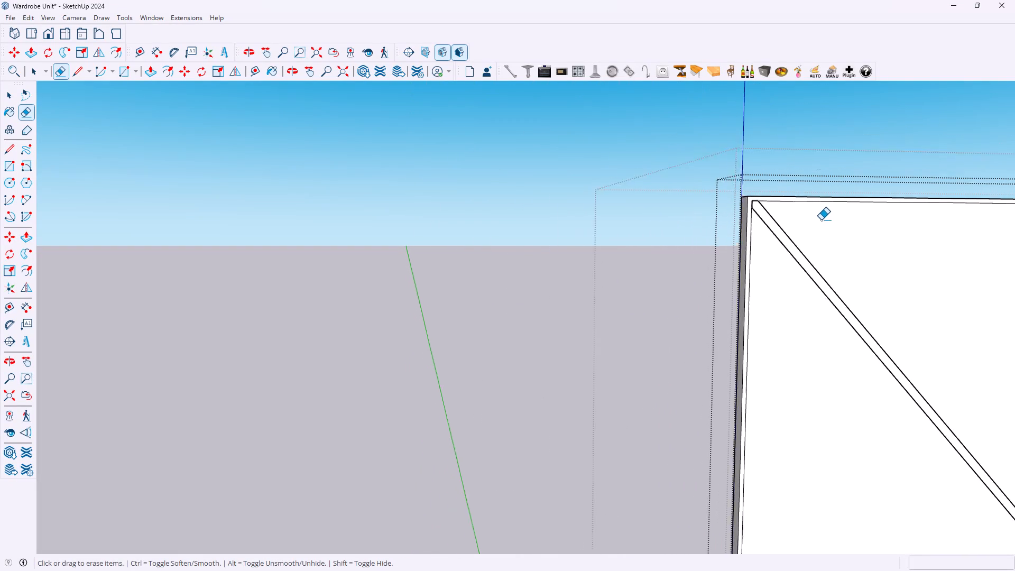
{"action": "scroll", "coordinate": [821, 220], "scroll_direction": "down", "scroll_amount": 17}
{"action": "scroll", "coordinate": [947, 211], "scroll_direction": "up", "scroll_amount": 2}
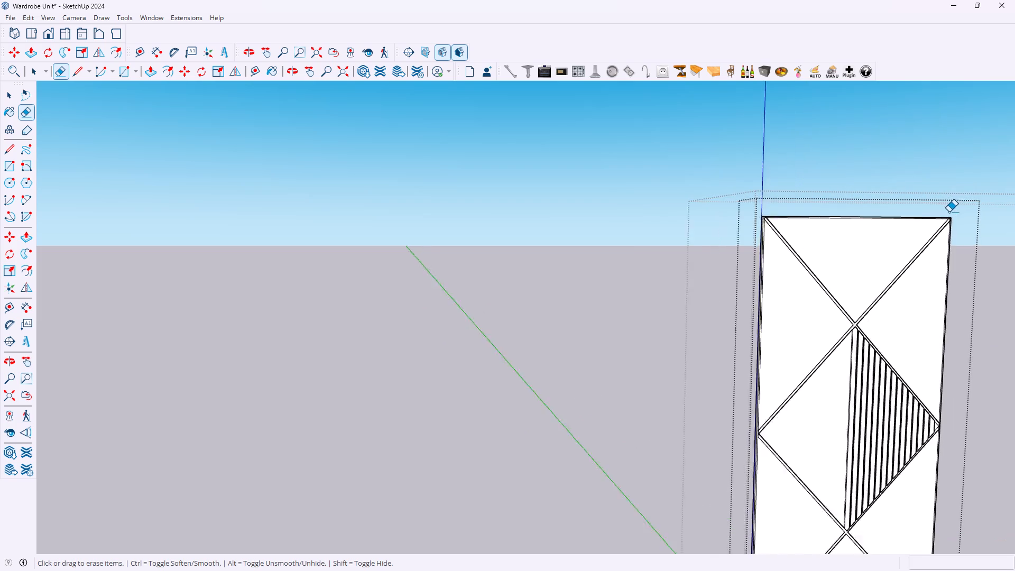
{"action": "scroll", "coordinate": [949, 212], "scroll_direction": "up", "scroll_amount": 20}
{"action": "scroll", "coordinate": [949, 212], "scroll_direction": "up", "scroll_amount": 13}
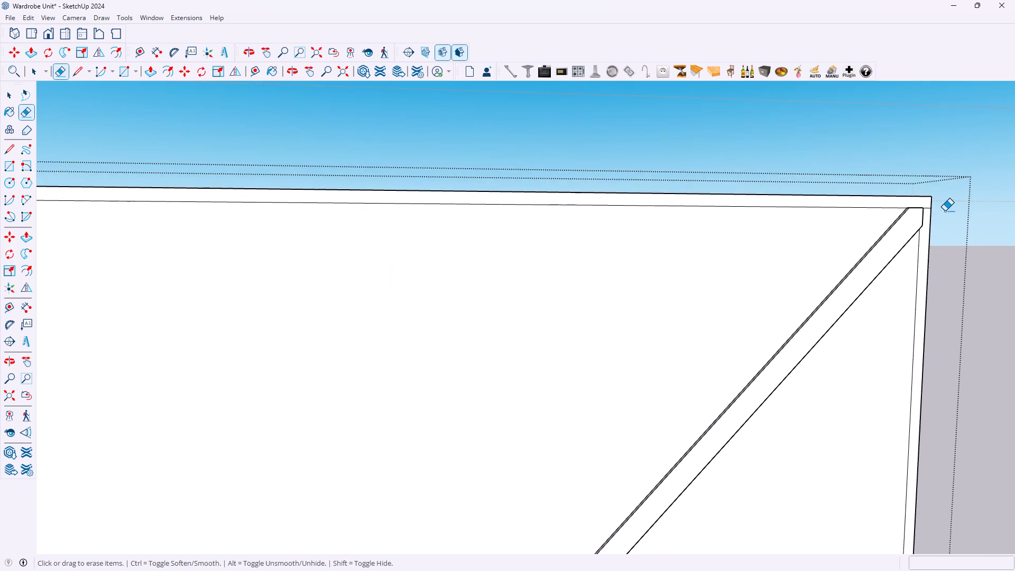
{"action": "scroll", "coordinate": [945, 211], "scroll_direction": "up", "scroll_amount": 11}
{"action": "left_click_drag", "start_coordinate": [916, 198], "coordinate": [917, 215]}
Erase the short vertical edges where the two diagonal strips meet at the door's right side, beside the slats' narrow end.
{"action": "scroll", "coordinate": [912, 204], "scroll_direction": "down", "scroll_amount": 3}
{"action": "middle_click_drag", "start_coordinate": [921, 214], "coordinate": [702, 216]}
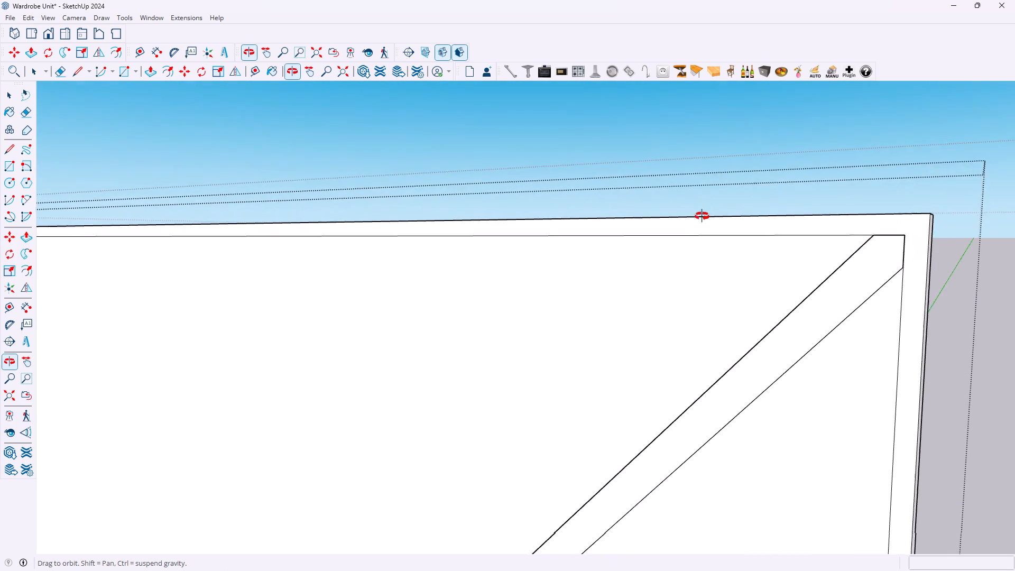
{"action": "middle_click_drag", "start_coordinate": [702, 216], "coordinate": [736, 231]}
{"action": "scroll", "coordinate": [741, 216], "scroll_direction": "down", "scroll_amount": 5}
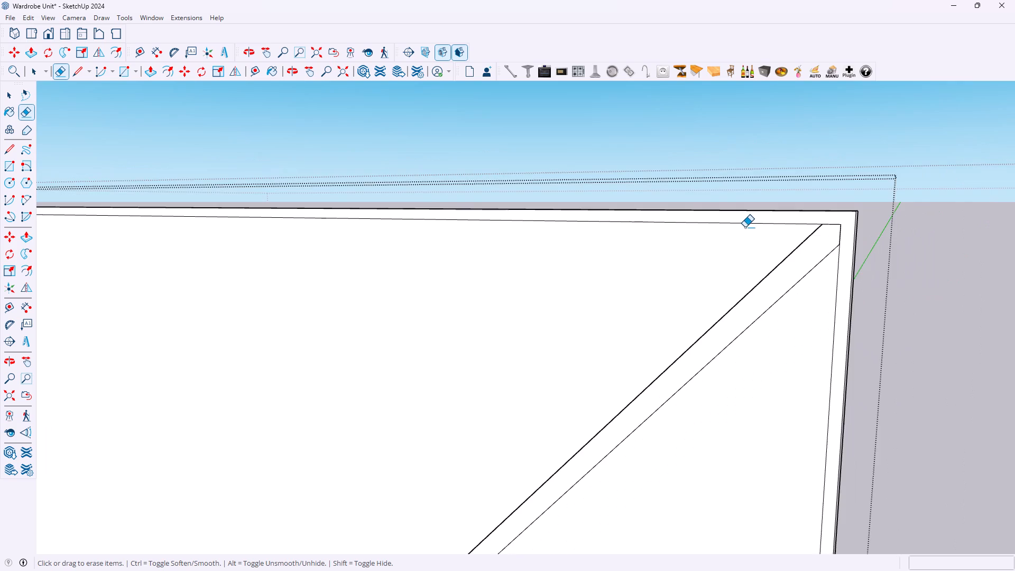
{"action": "scroll", "coordinate": [745, 227], "scroll_direction": "down", "scroll_amount": 5}
{"action": "scroll", "coordinate": [627, 262], "scroll_direction": "down", "scroll_amount": 5}
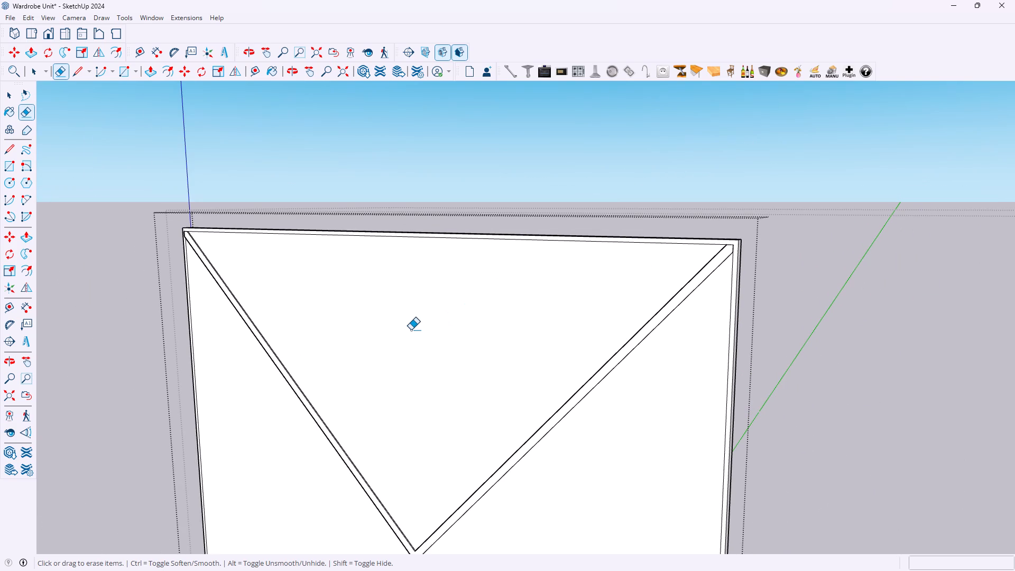
{"action": "middle_click_drag", "start_coordinate": [422, 326], "coordinate": [532, 318]}
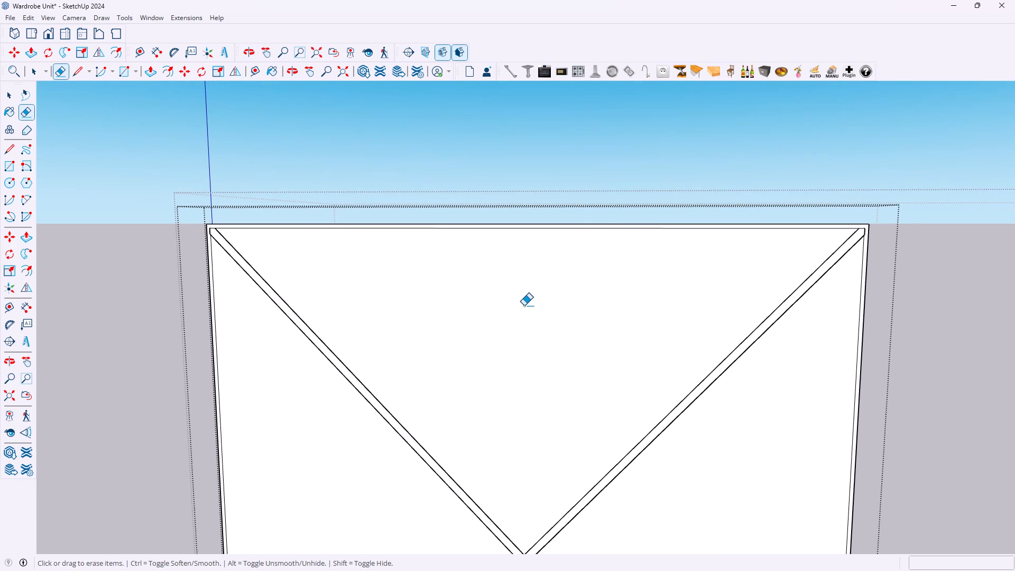
{"action": "scroll", "coordinate": [521, 293], "scroll_direction": "down", "scroll_amount": 14}
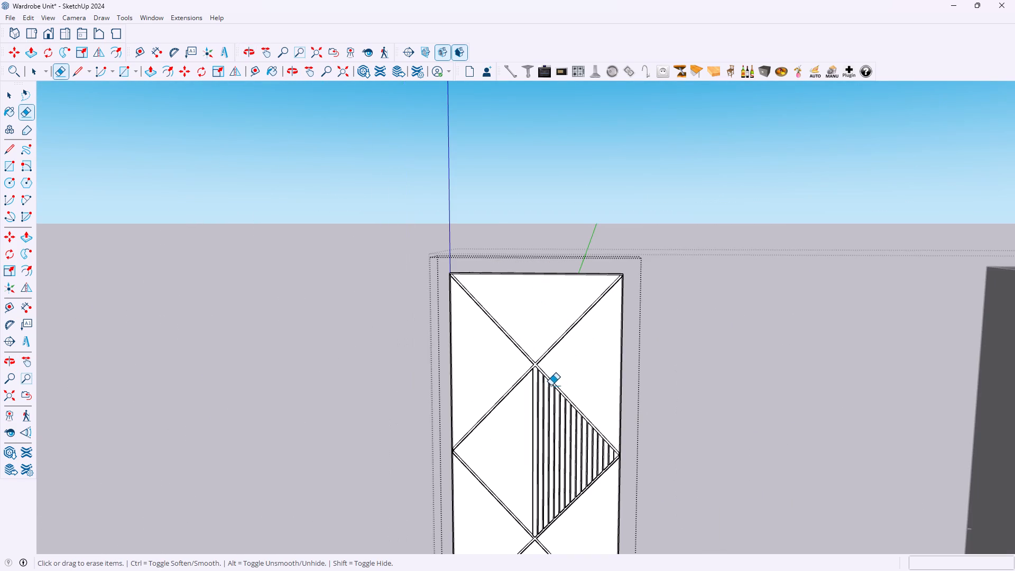
{"action": "scroll", "coordinate": [602, 465], "scroll_direction": "up", "scroll_amount": 14}
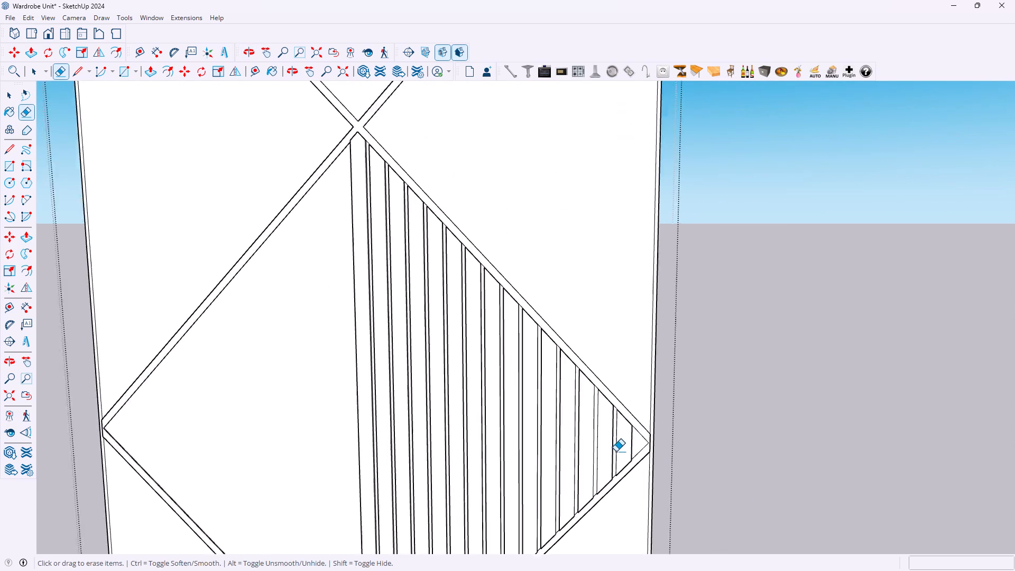
{"action": "scroll", "coordinate": [616, 452], "scroll_direction": "up", "scroll_amount": 7}
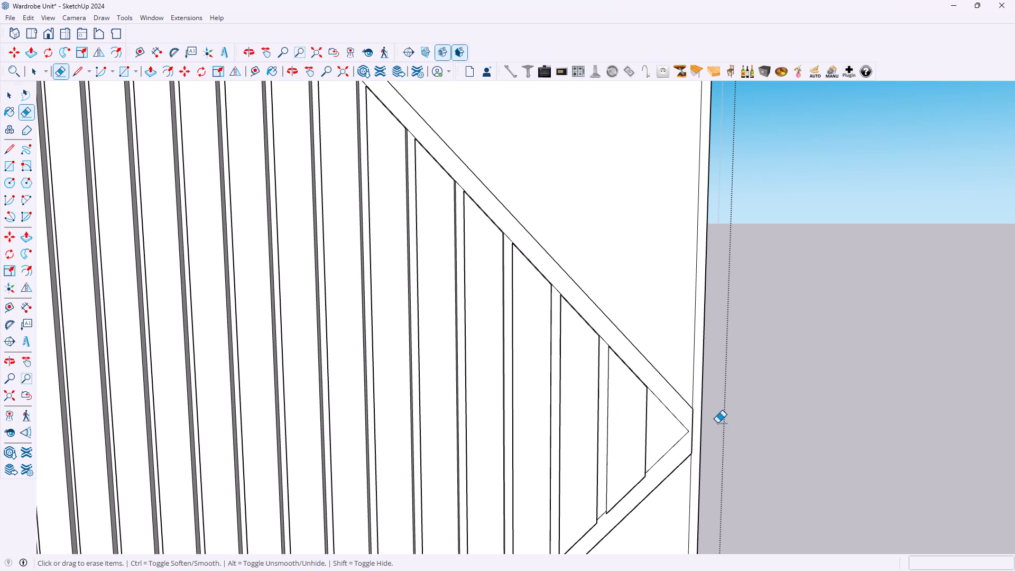
{"action": "scroll", "coordinate": [702, 431], "scroll_direction": "up", "scroll_amount": 15}
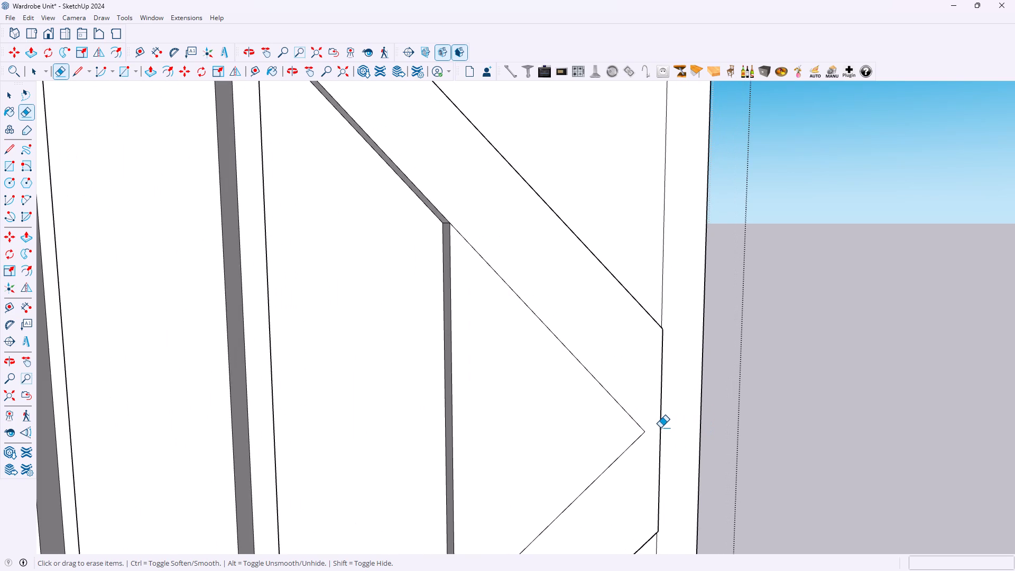
{"action": "left_click", "coordinate": [660, 428]}
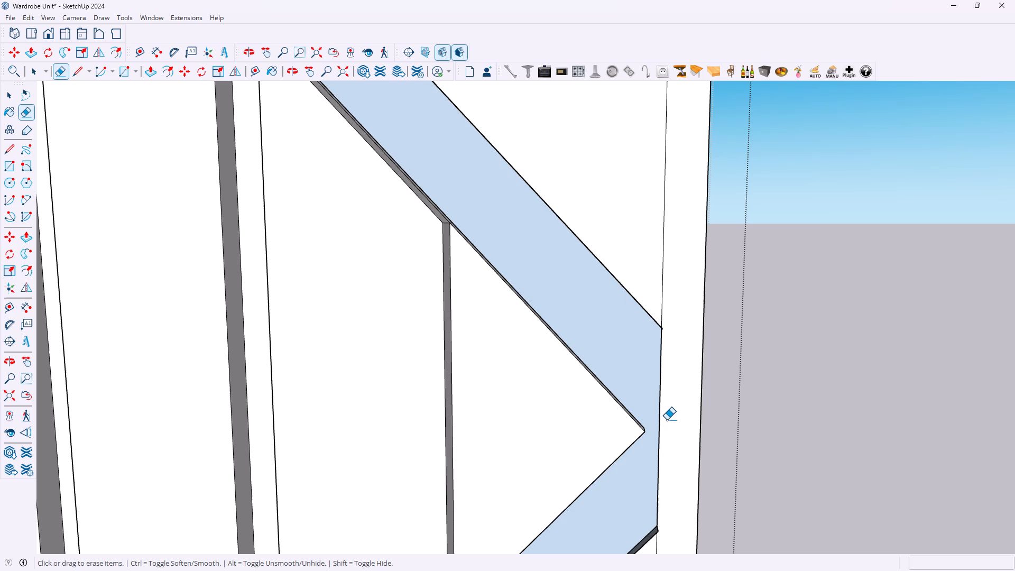
{"action": "key", "text": "ctrl+z"}
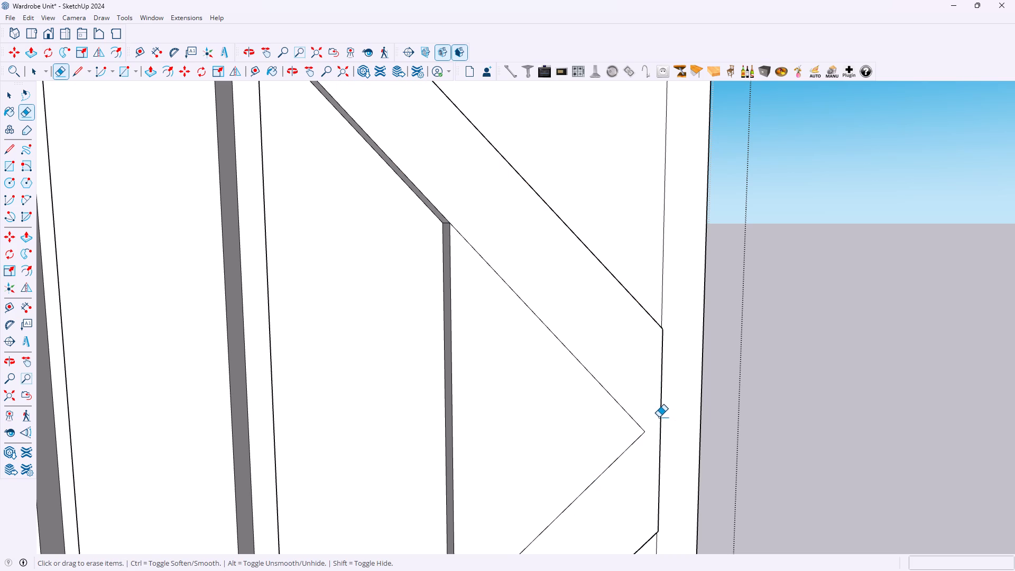
{"action": "left_click", "coordinate": [659, 417]}
{"action": "left_click", "coordinate": [661, 417]}
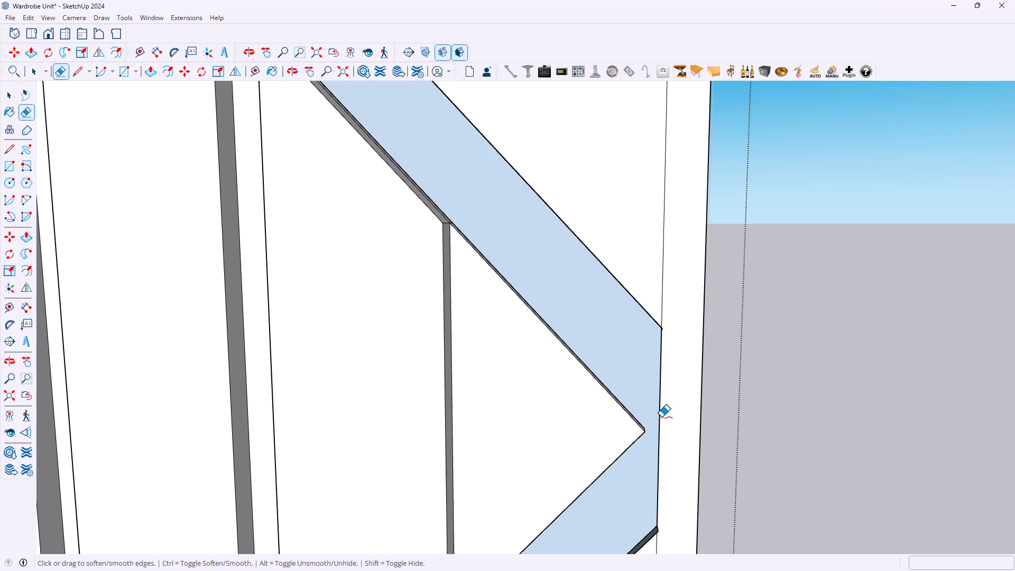
{"action": "left_click", "coordinate": [660, 417]}
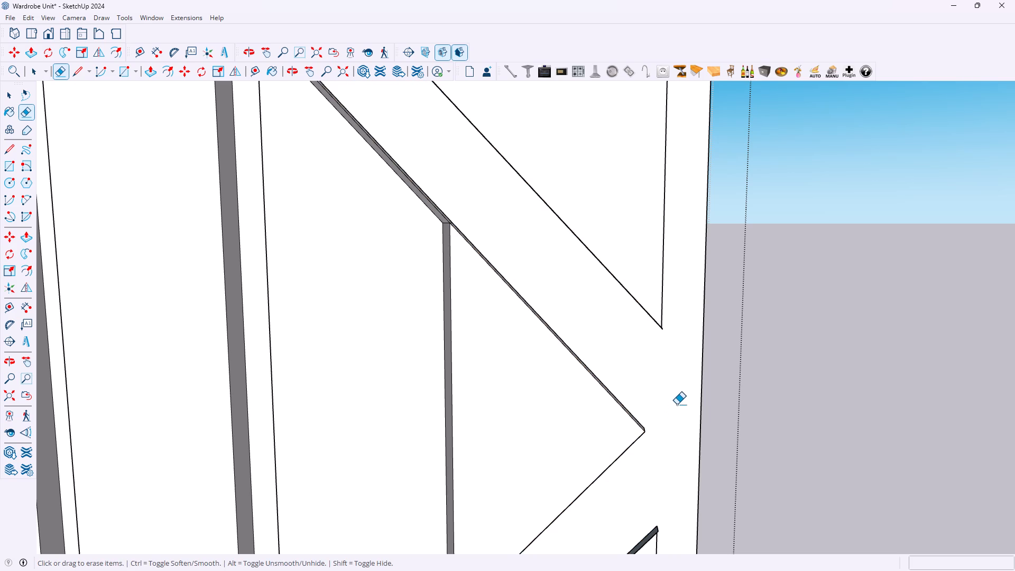
Examine the right-hand junction of the diagonal strips from the side and below, checking the strips' side faces and depth.
{"action": "scroll", "coordinate": [677, 404], "scroll_direction": "down", "scroll_amount": 5}
{"action": "scroll", "coordinate": [681, 443], "scroll_direction": "up", "scroll_amount": 5}
{"action": "scroll", "coordinate": [663, 482], "scroll_direction": "up", "scroll_amount": 4}
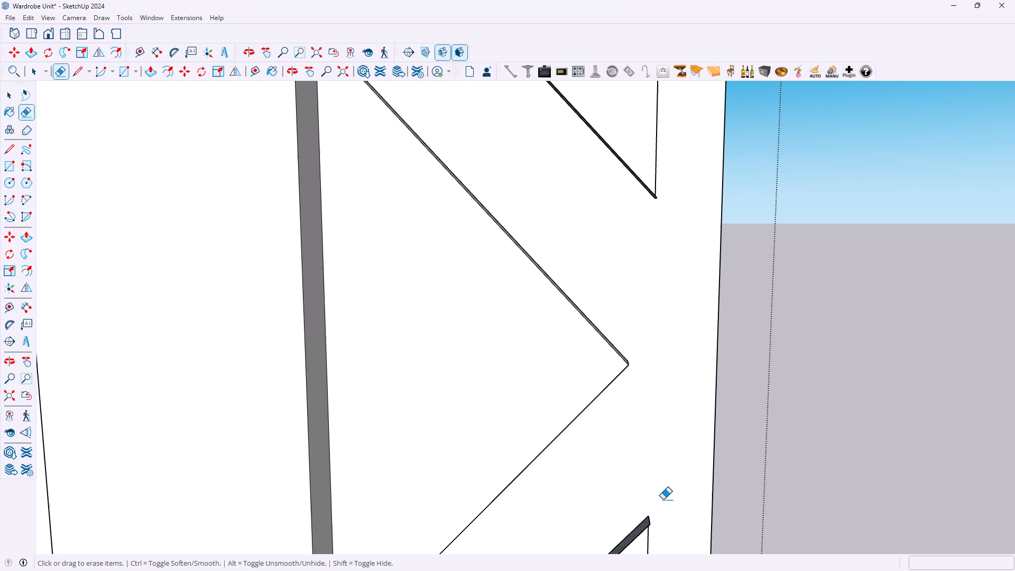
{"action": "scroll", "coordinate": [662, 524], "scroll_direction": "up", "scroll_amount": 5}
{"action": "middle_click_drag", "start_coordinate": [659, 525], "coordinate": [473, 450]}
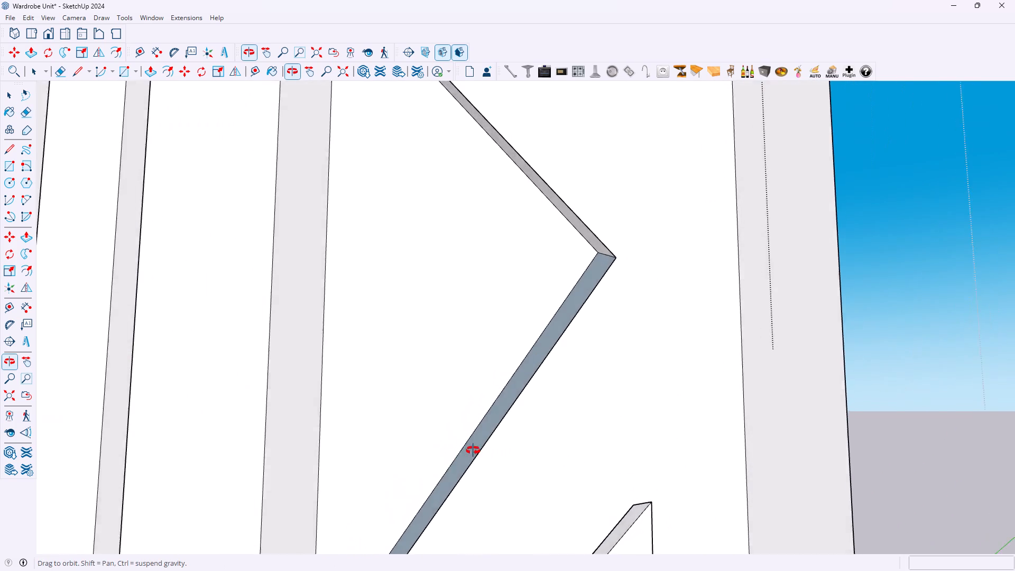
{"action": "middle_click_drag", "start_coordinate": [473, 450], "coordinate": [456, 449]}
{"action": "scroll", "coordinate": [457, 450], "scroll_direction": "up", "scroll_amount": 1}
{"action": "scroll", "coordinate": [521, 435], "scroll_direction": "down", "scroll_amount": 20}
{"action": "scroll", "coordinate": [521, 435], "scroll_direction": "down", "scroll_amount": 2}
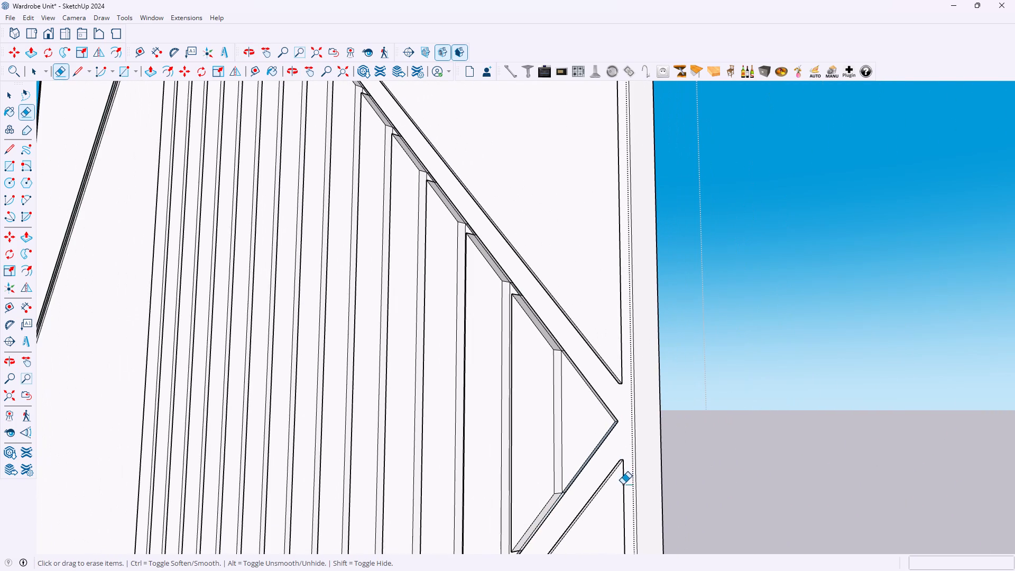
{"action": "middle_click_drag", "start_coordinate": [623, 485], "coordinate": [564, 459]}
{"action": "scroll", "coordinate": [648, 476], "scroll_direction": "up", "scroll_amount": 15}
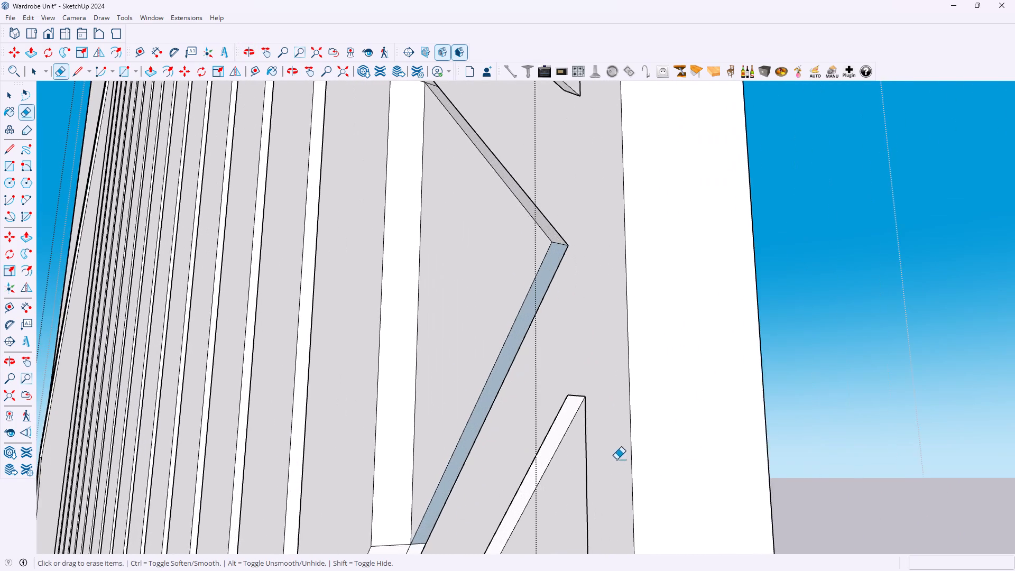
{"action": "scroll", "coordinate": [580, 450], "scroll_direction": "up", "scroll_amount": 5}
{"action": "middle_click_drag", "start_coordinate": [581, 432], "coordinate": [444, 348]}
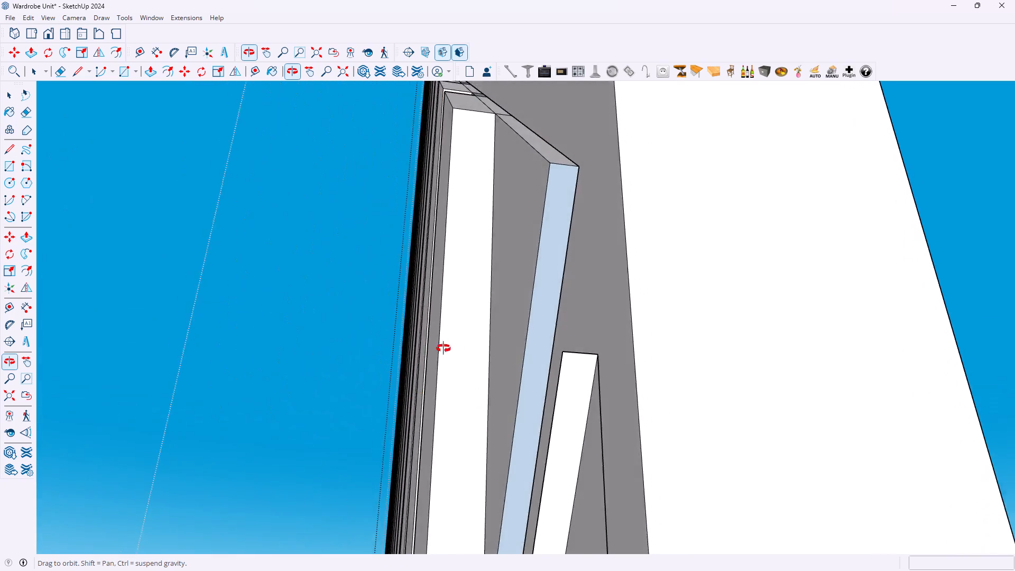
{"action": "middle_click_drag", "start_coordinate": [444, 348], "coordinate": [404, 375]}
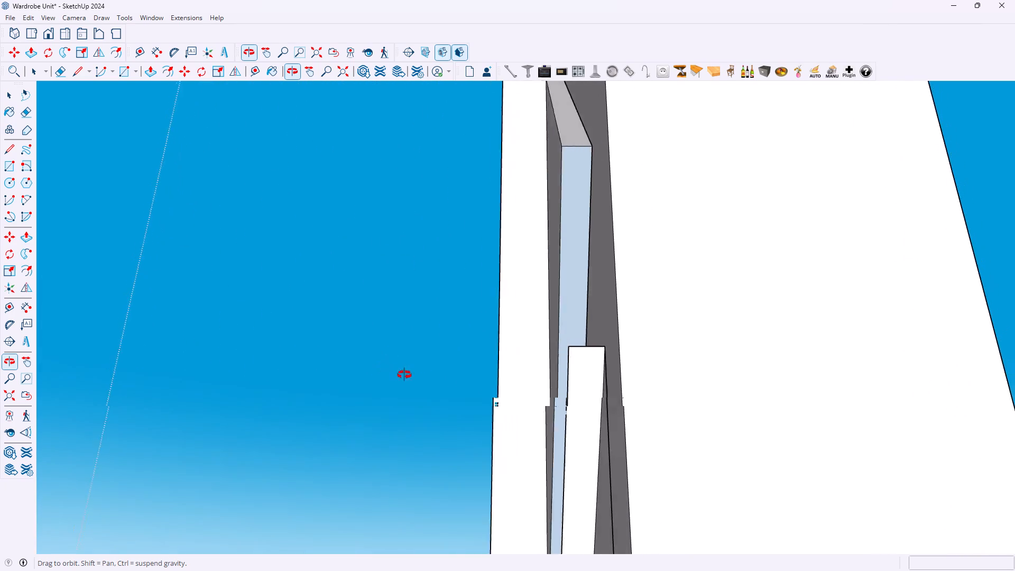
{"action": "middle_click_drag", "start_coordinate": [404, 375], "coordinate": [529, 376]}
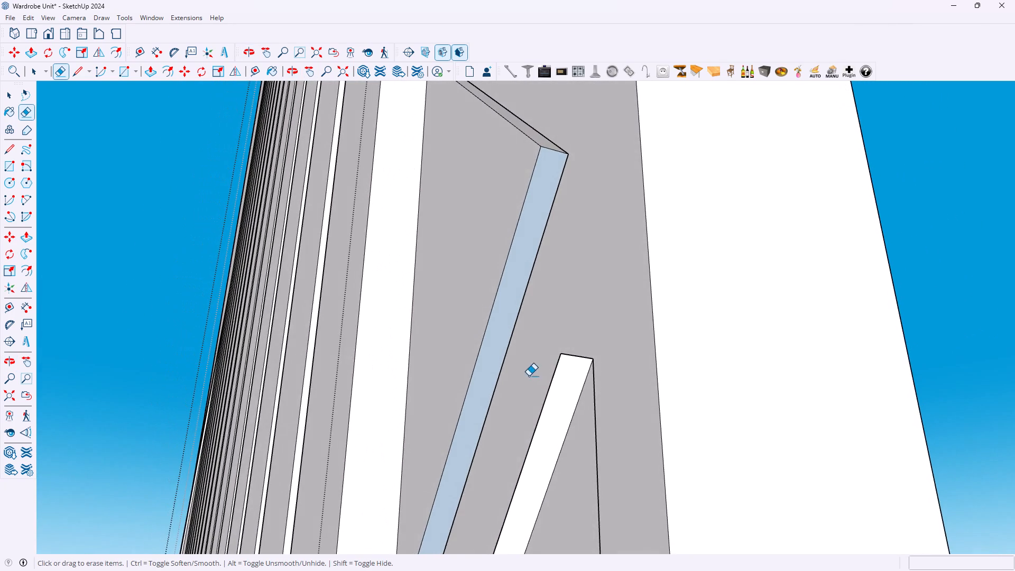
{"action": "scroll", "coordinate": [568, 367], "scroll_direction": "down", "scroll_amount": 20}
{"action": "scroll", "coordinate": [568, 367], "scroll_direction": "down", "scroll_amount": 11}
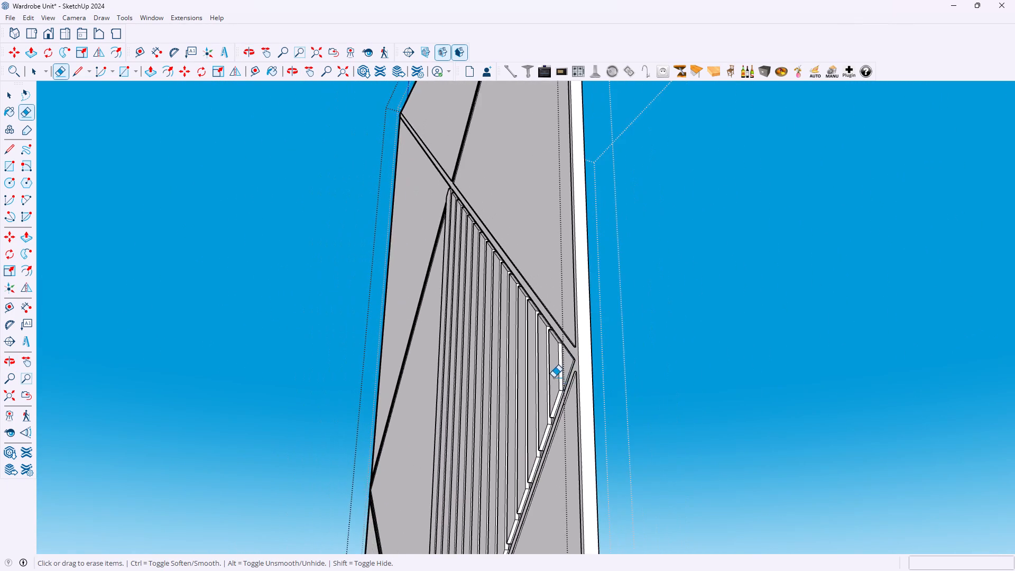
{"action": "scroll", "coordinate": [553, 377], "scroll_direction": "down", "scroll_amount": 3}
{"action": "scroll", "coordinate": [576, 351], "scroll_direction": "up", "scroll_amount": 5}
{"action": "scroll", "coordinate": [359, 399], "scroll_direction": "down", "scroll_amount": 11}
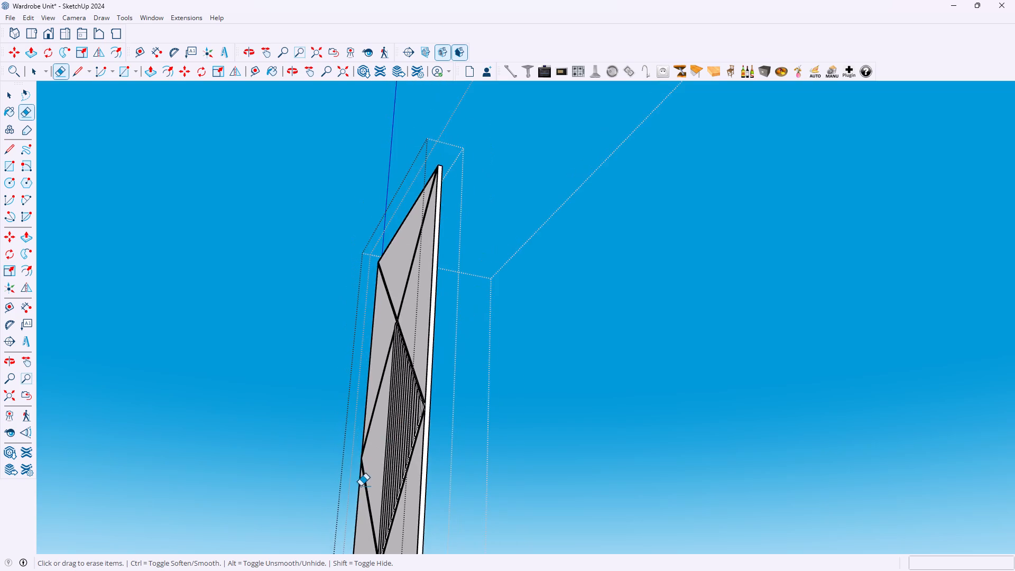
Erase the vertical edge where the two diagonal strips meet at the door's left side.
{"action": "middle_click_drag", "start_coordinate": [366, 482], "coordinate": [813, 456]}
{"action": "scroll", "coordinate": [813, 456], "scroll_direction": "up", "scroll_amount": 1}
{"action": "scroll", "coordinate": [506, 387], "scroll_direction": "up", "scroll_amount": 10}
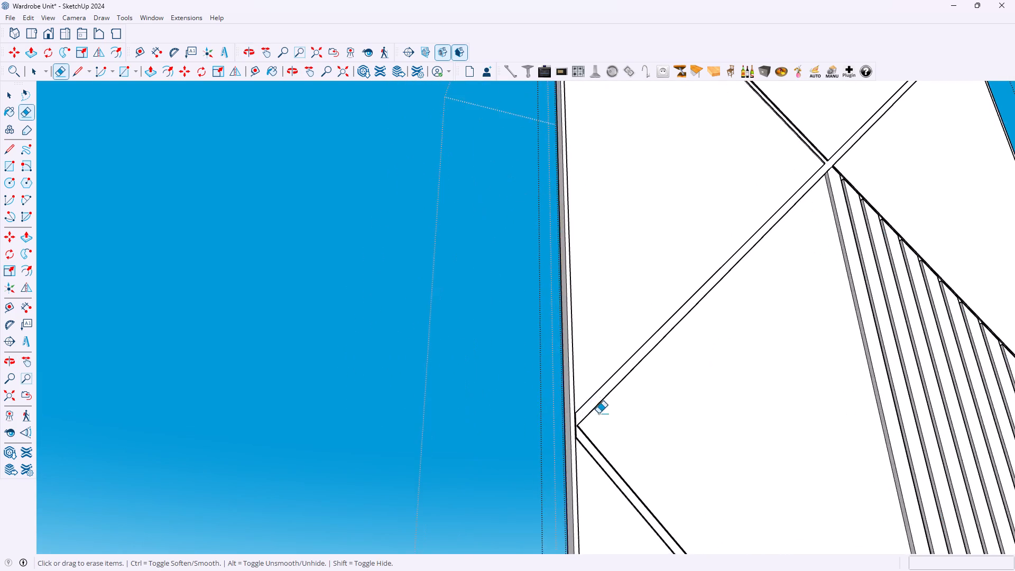
{"action": "scroll", "coordinate": [598, 413], "scroll_direction": "up", "scroll_amount": 7}
{"action": "middle_click_drag", "start_coordinate": [575, 425], "coordinate": [739, 427]}
{"action": "scroll", "coordinate": [546, 436], "scroll_direction": "up", "scroll_amount": 9}
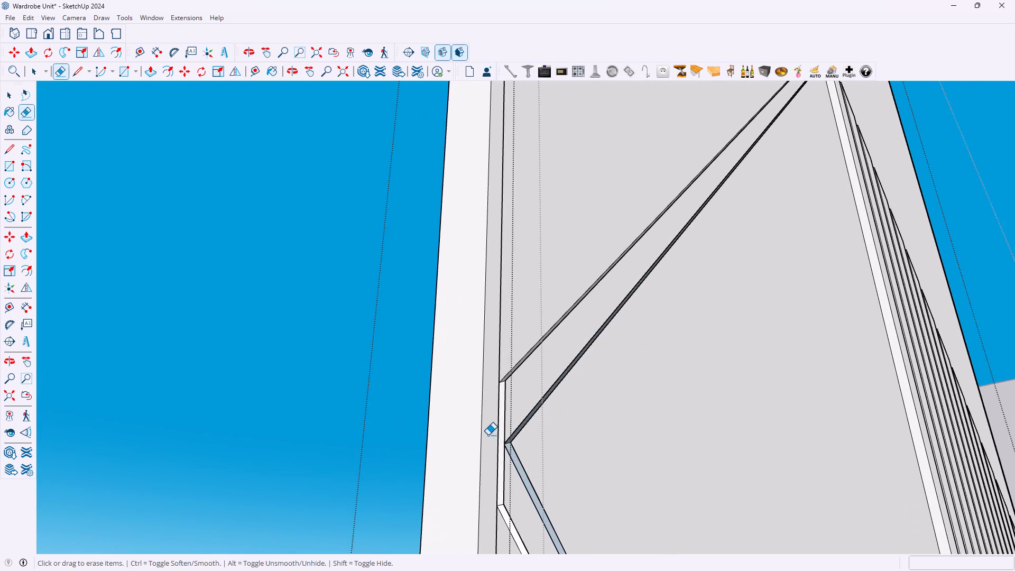
{"action": "scroll", "coordinate": [493, 434], "scroll_direction": "up", "scroll_amount": 3}
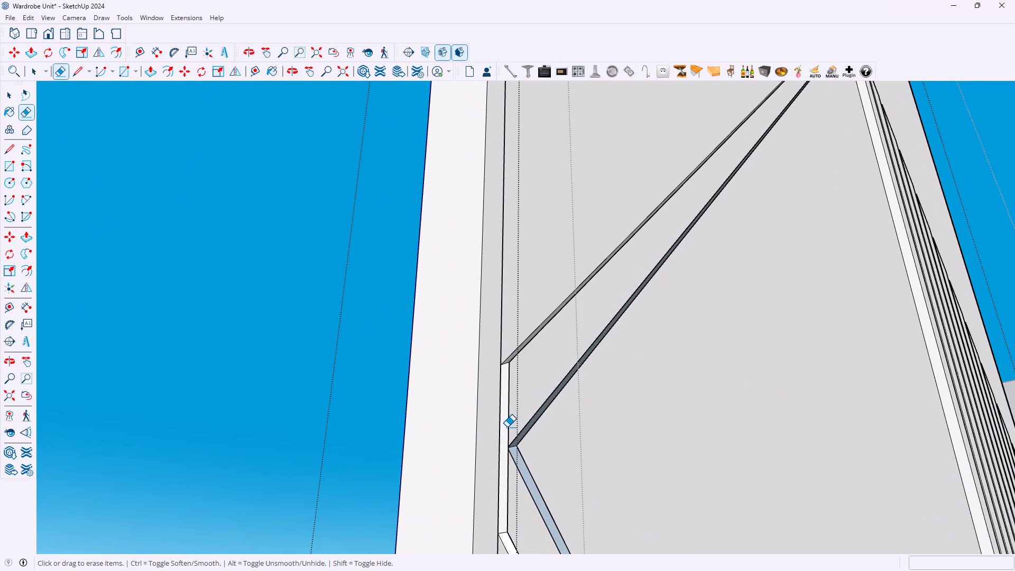
{"action": "left_click", "coordinate": [507, 427]}
Examine the left-hand junction of the diagonal strips from the front, side and below, checking the strips' ends and side faces.
{"action": "scroll", "coordinate": [549, 420], "scroll_direction": "down", "scroll_amount": 19}
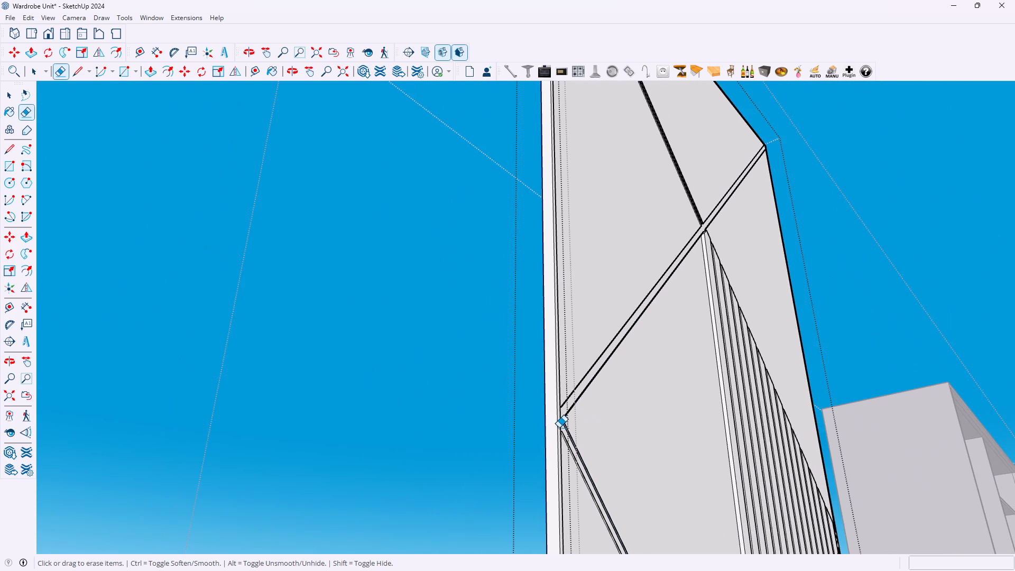
{"action": "scroll", "coordinate": [558, 428], "scroll_direction": "up", "scroll_amount": 17}
{"action": "scroll", "coordinate": [568, 420], "scroll_direction": "up", "scroll_amount": 6}
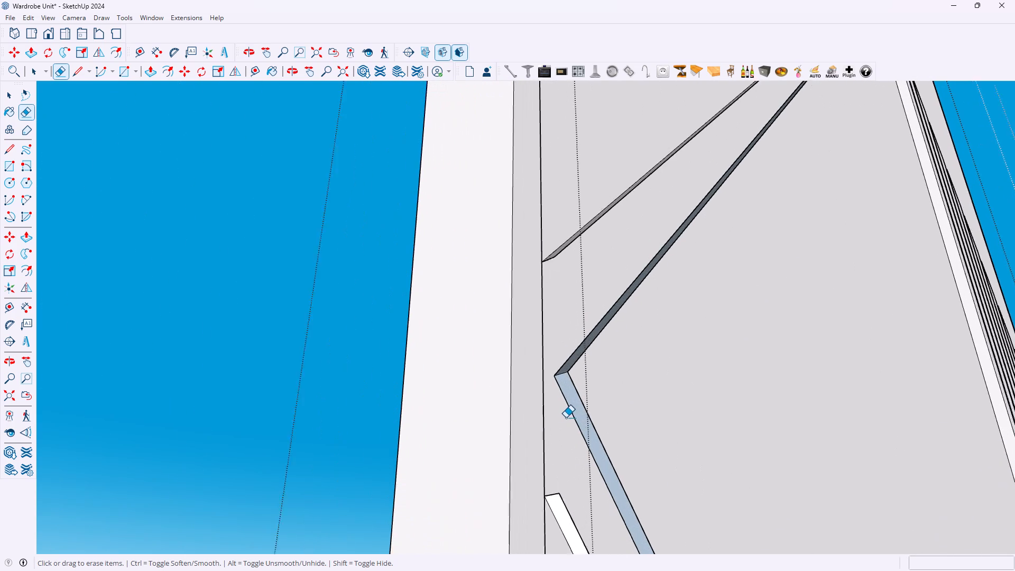
{"action": "scroll", "coordinate": [566, 418], "scroll_direction": "up", "scroll_amount": 2}
{"action": "middle_click_drag", "start_coordinate": [537, 355], "coordinate": [603, 415]}
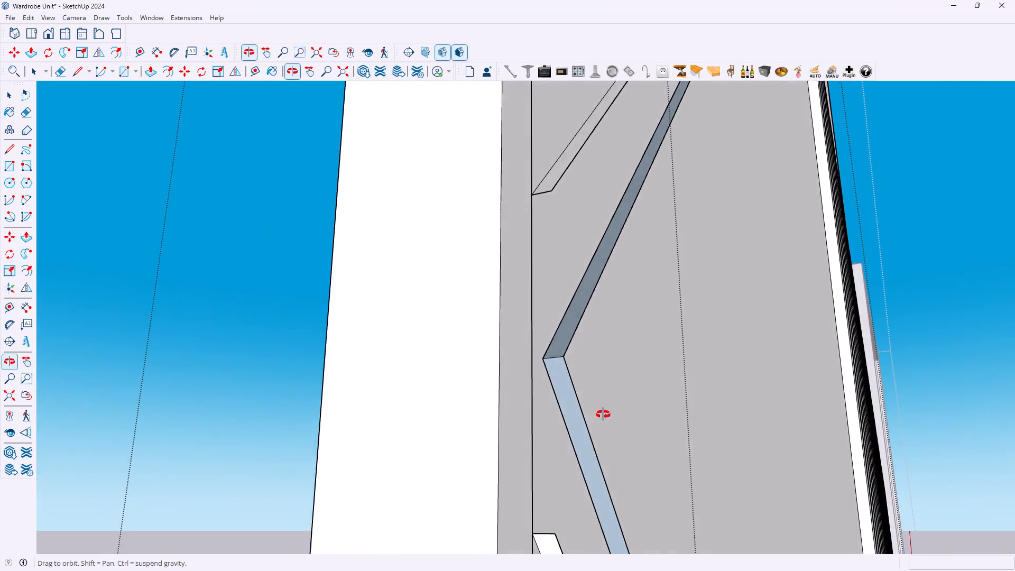
{"action": "middle_click_drag", "start_coordinate": [603, 415], "coordinate": [640, 452]}
{"action": "scroll", "coordinate": [566, 340], "scroll_direction": "down", "scroll_amount": 11}
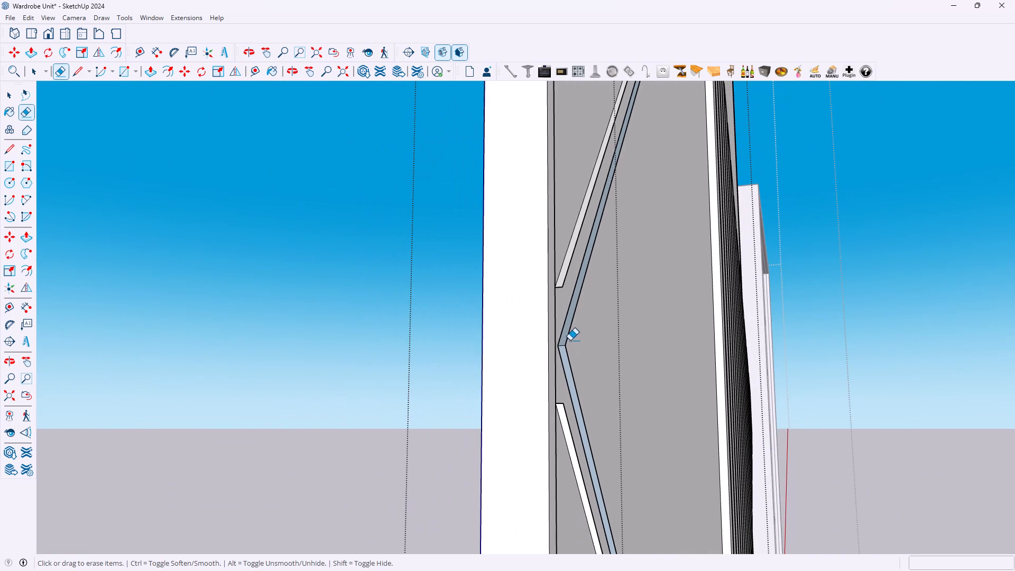
{"action": "scroll", "coordinate": [578, 255], "scroll_direction": "up", "scroll_amount": 8}
{"action": "middle_click_drag", "start_coordinate": [642, 305], "coordinate": [560, 289]}
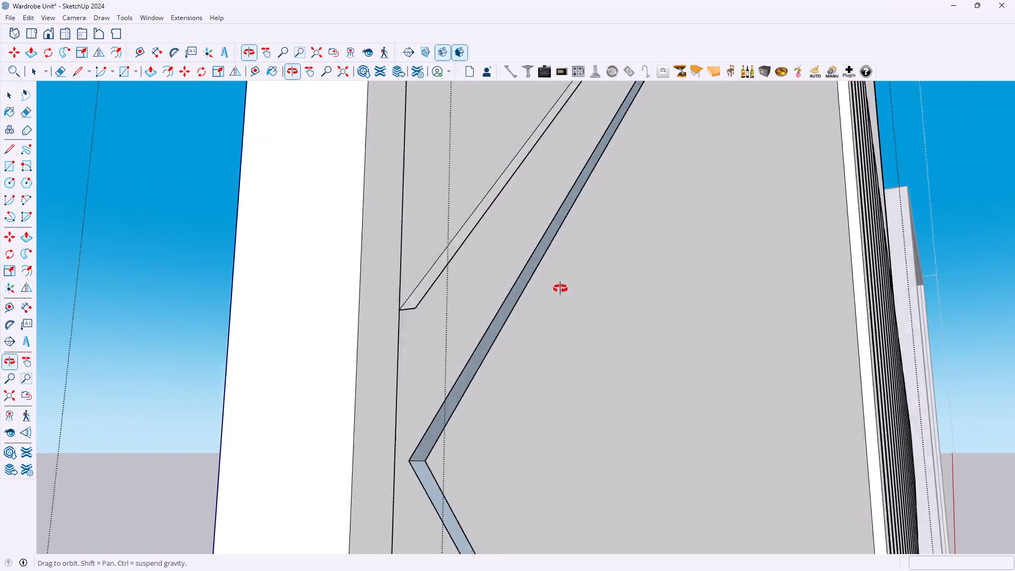
{"action": "middle_click_drag", "start_coordinate": [560, 289], "coordinate": [332, 300]}
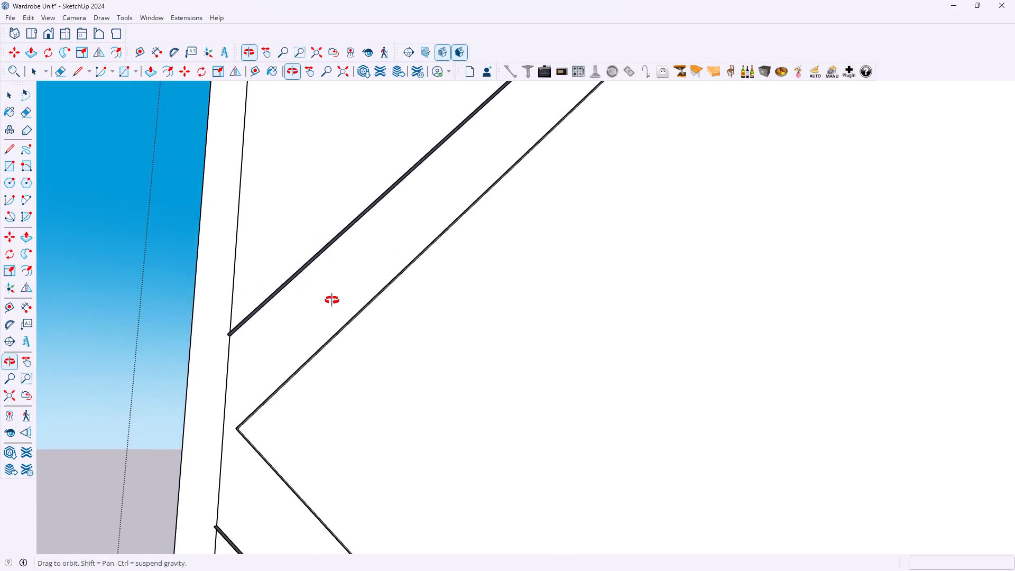
{"action": "middle_click_drag", "start_coordinate": [332, 300], "coordinate": [559, 396]}
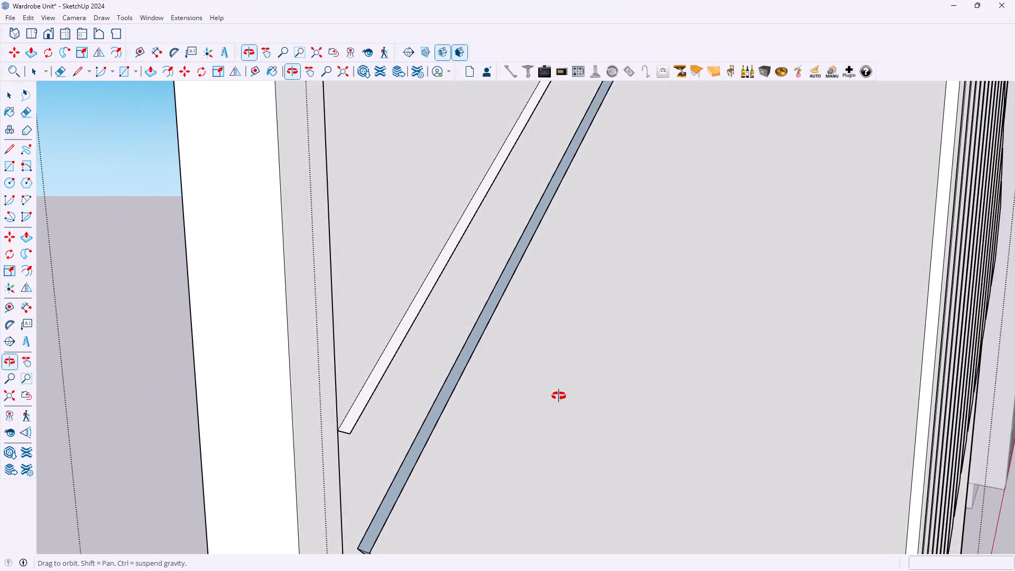
{"action": "middle_click_drag", "start_coordinate": [559, 396], "coordinate": [356, 305]}
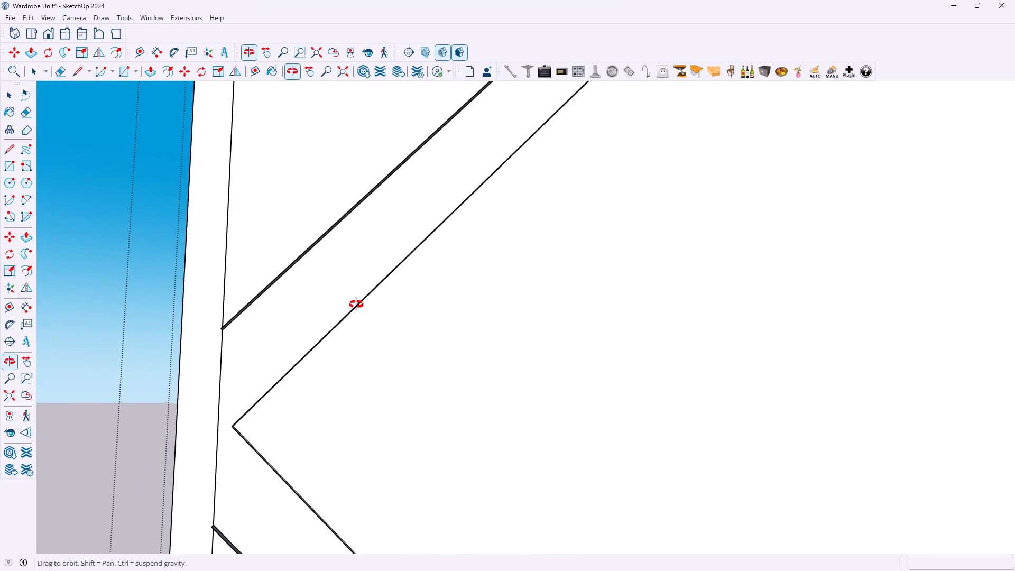
{"action": "middle_click_drag", "start_coordinate": [356, 305], "coordinate": [362, 288]}
{"action": "scroll", "coordinate": [367, 277], "scroll_direction": "down", "scroll_amount": 20}
{"action": "scroll", "coordinate": [367, 277], "scroll_direction": "down", "scroll_amount": 9}
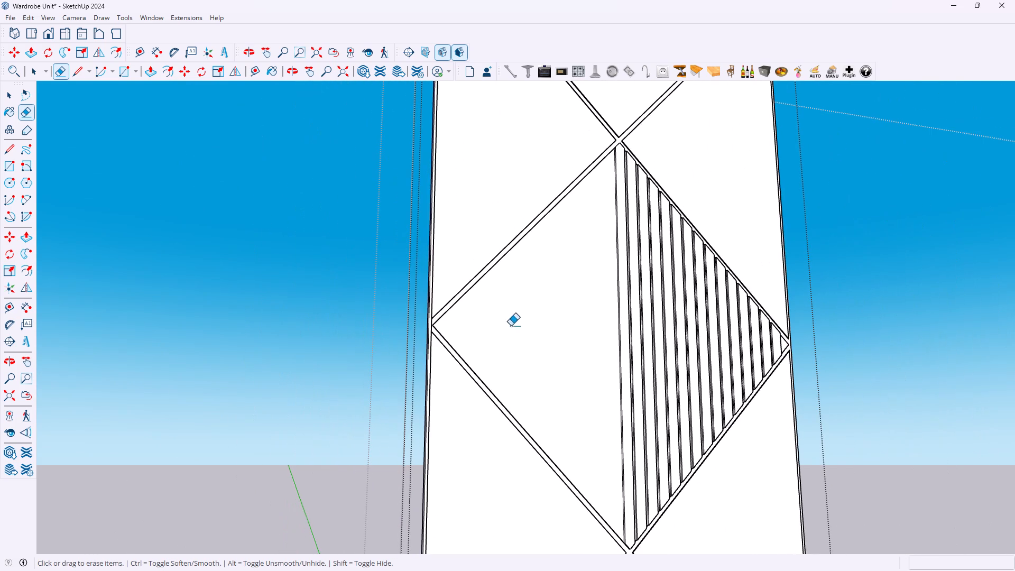
{"action": "scroll", "coordinate": [552, 226], "scroll_direction": "up", "scroll_amount": 1}
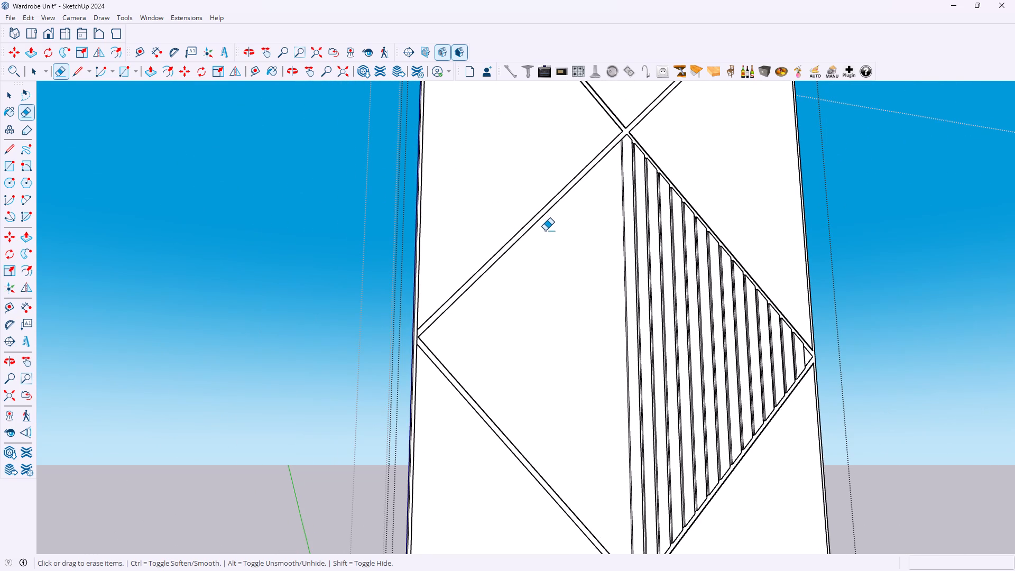
{"action": "scroll", "coordinate": [528, 240], "scroll_direction": "down", "scroll_amount": 1}
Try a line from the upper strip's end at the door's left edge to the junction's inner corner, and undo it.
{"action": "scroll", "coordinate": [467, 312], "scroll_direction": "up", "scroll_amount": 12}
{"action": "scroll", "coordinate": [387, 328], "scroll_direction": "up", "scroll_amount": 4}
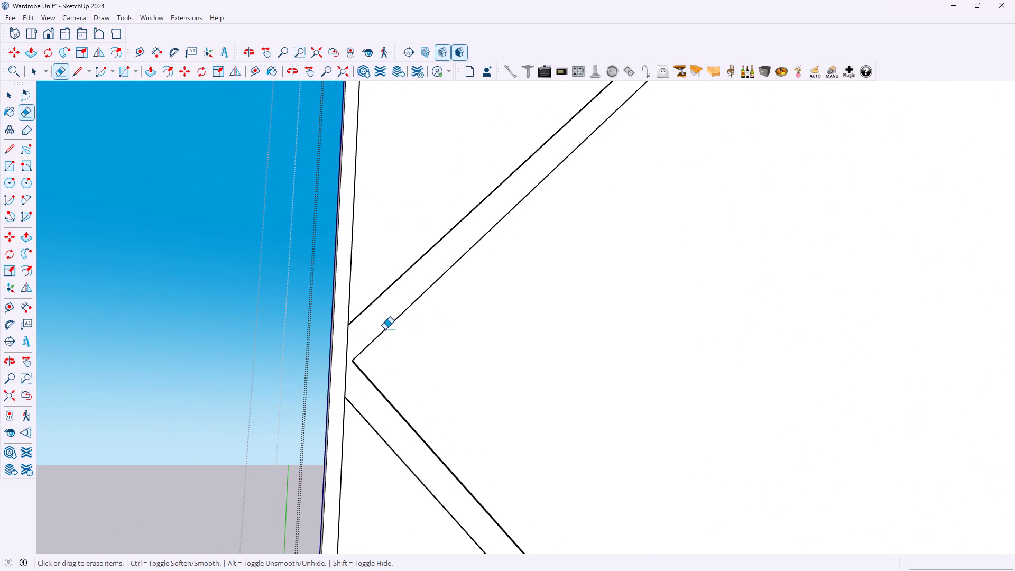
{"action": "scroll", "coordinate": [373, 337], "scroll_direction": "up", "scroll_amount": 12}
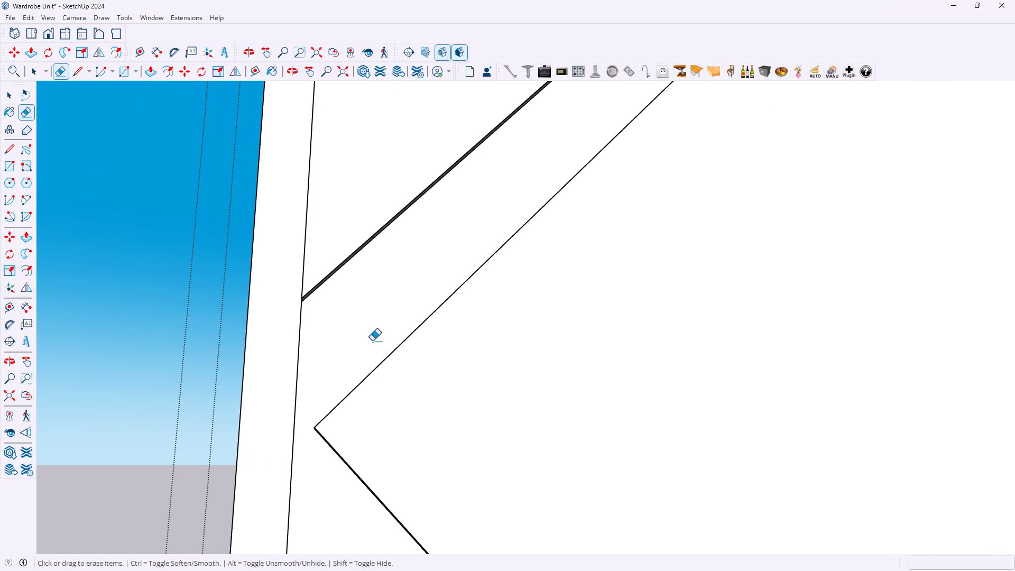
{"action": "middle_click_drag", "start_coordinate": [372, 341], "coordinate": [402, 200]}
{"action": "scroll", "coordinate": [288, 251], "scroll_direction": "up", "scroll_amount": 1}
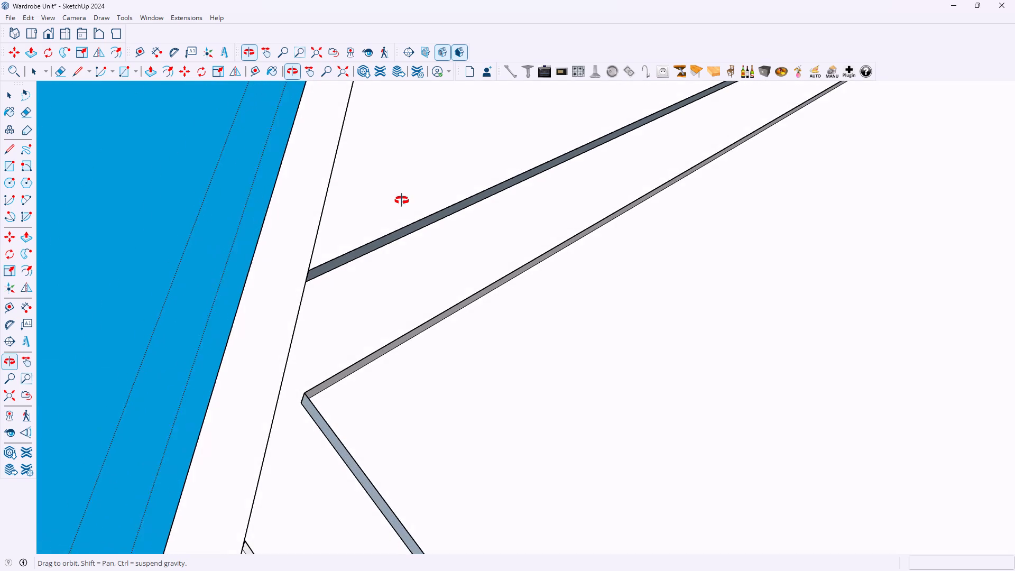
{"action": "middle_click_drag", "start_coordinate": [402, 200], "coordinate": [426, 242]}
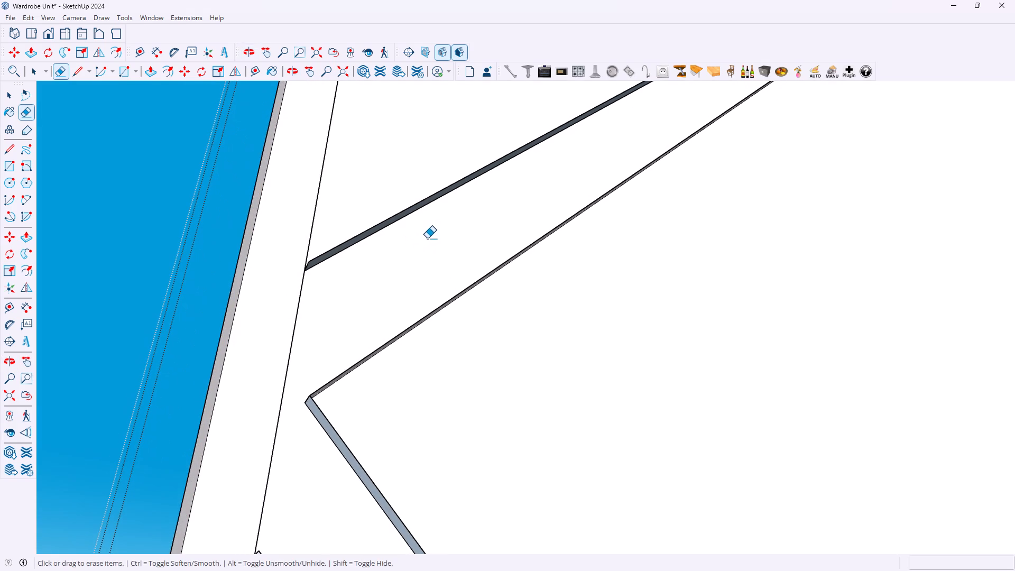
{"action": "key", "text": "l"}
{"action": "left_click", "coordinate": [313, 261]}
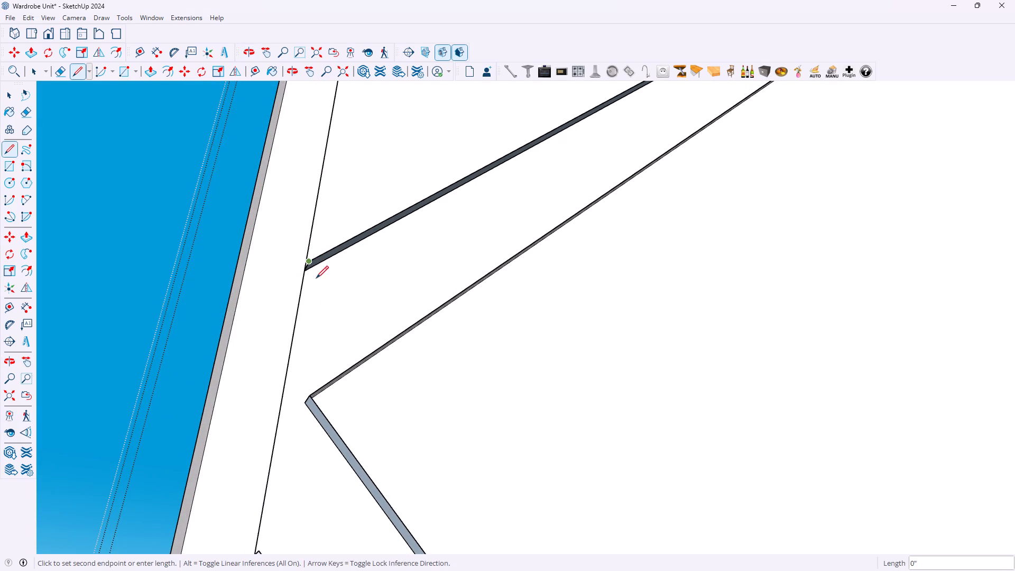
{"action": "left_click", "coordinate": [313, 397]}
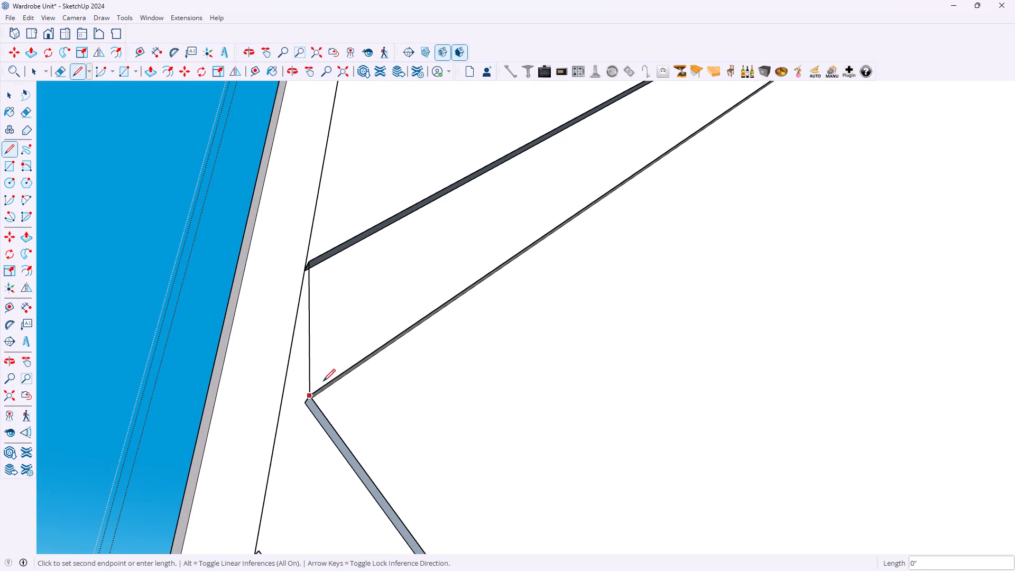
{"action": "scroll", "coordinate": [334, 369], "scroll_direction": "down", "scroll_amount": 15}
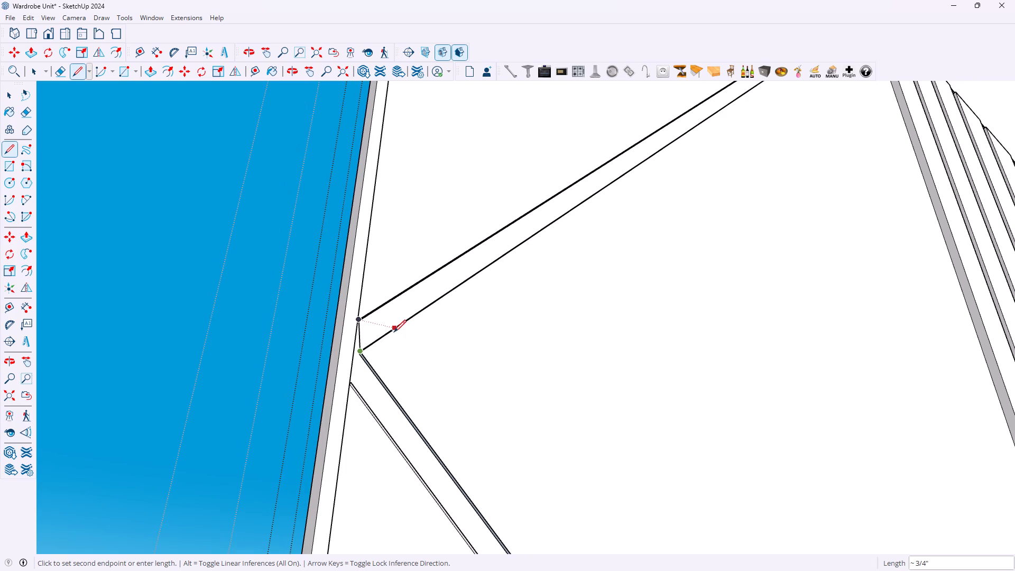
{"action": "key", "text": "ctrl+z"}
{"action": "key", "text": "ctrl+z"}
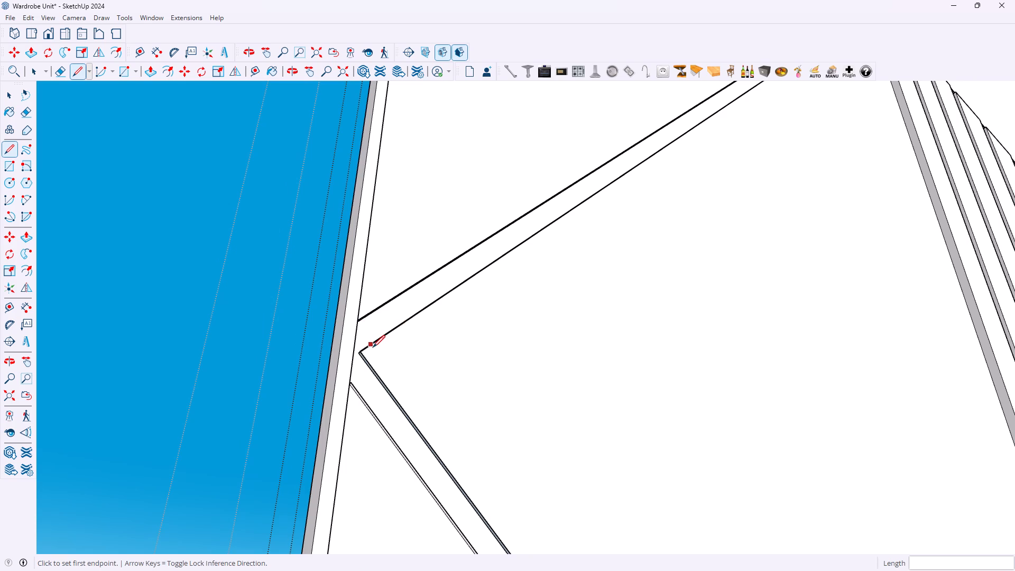
Examine the central crossing of the diagonal strips above the slats from both sides, checking how their faces meet.
{"action": "scroll", "coordinate": [429, 321], "scroll_direction": "down", "scroll_amount": 16}
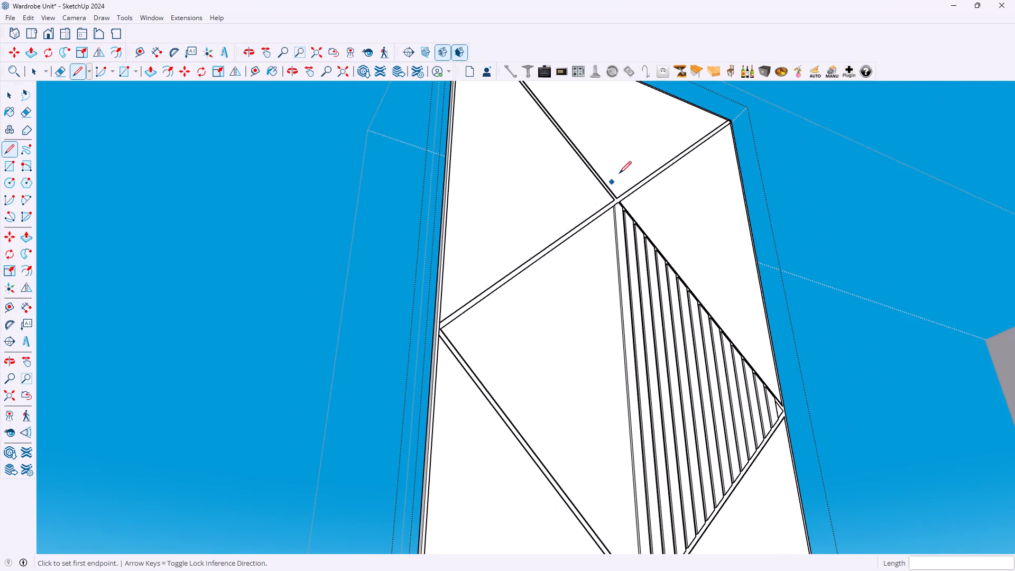
{"action": "scroll", "coordinate": [625, 164], "scroll_direction": "up", "scroll_amount": 16}
{"action": "middle_click_drag", "start_coordinate": [596, 318], "coordinate": [474, 306]}
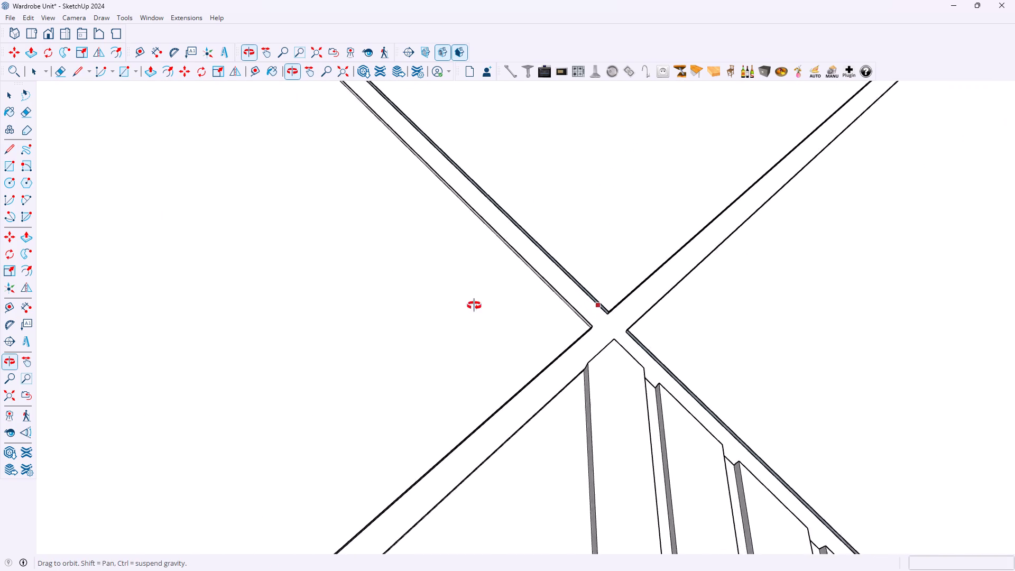
{"action": "middle_click_drag", "start_coordinate": [474, 306], "coordinate": [133, 413]}
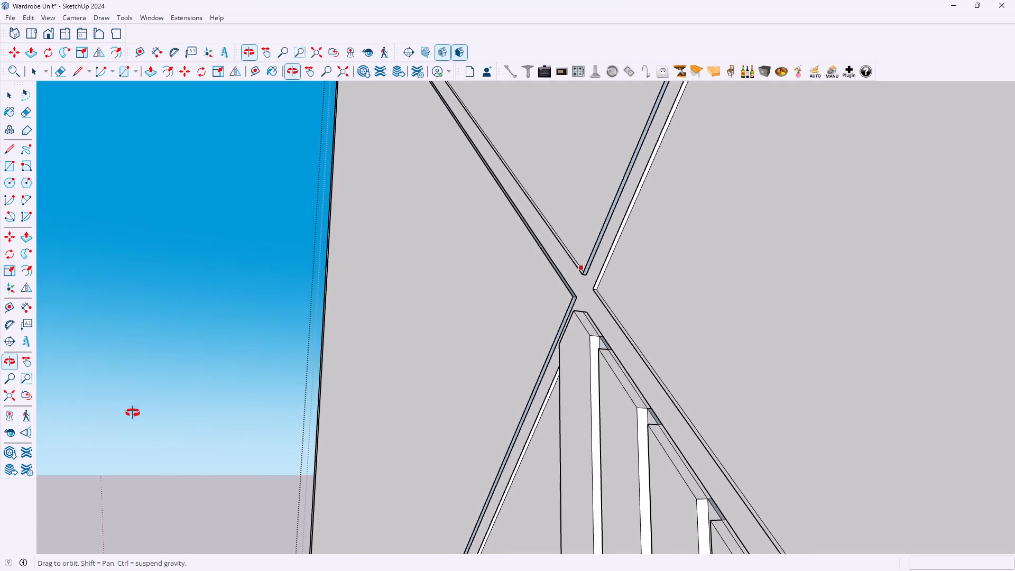
{"action": "middle_click_drag", "start_coordinate": [133, 413], "coordinate": [668, 425]}
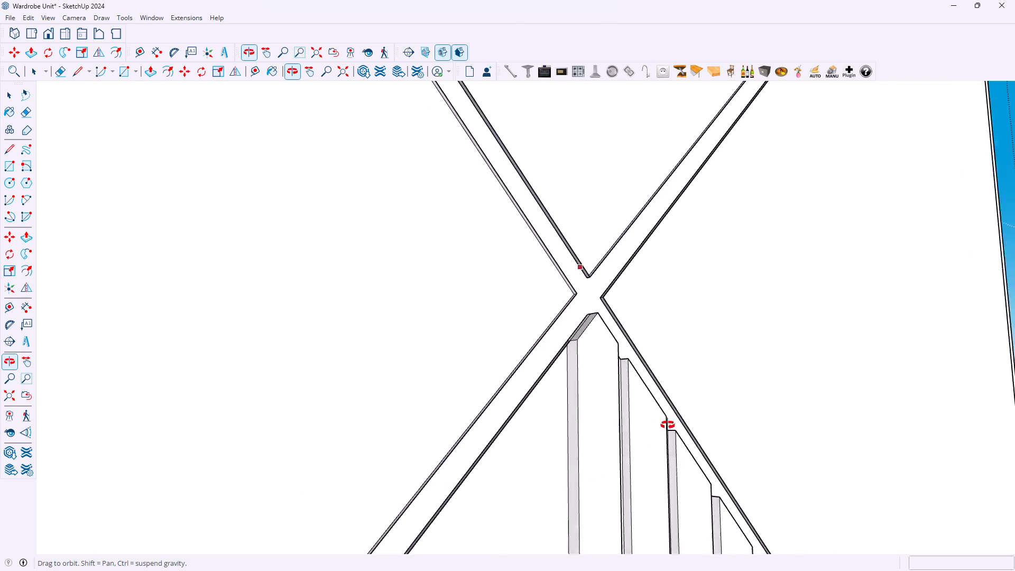
{"action": "middle_click_drag", "start_coordinate": [668, 425], "coordinate": [865, 216]}
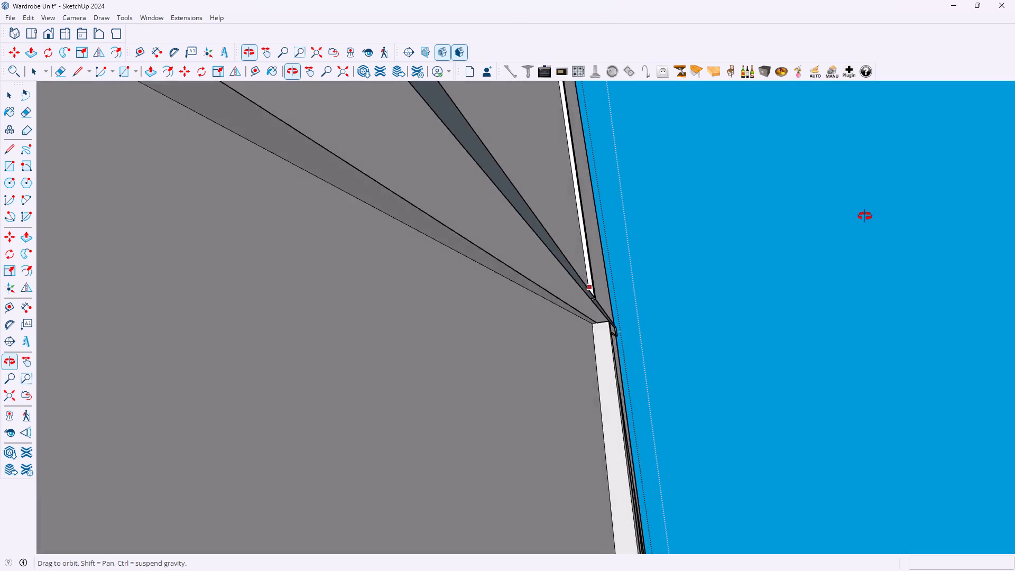
{"action": "middle_click_drag", "start_coordinate": [865, 216], "coordinate": [877, 227]}
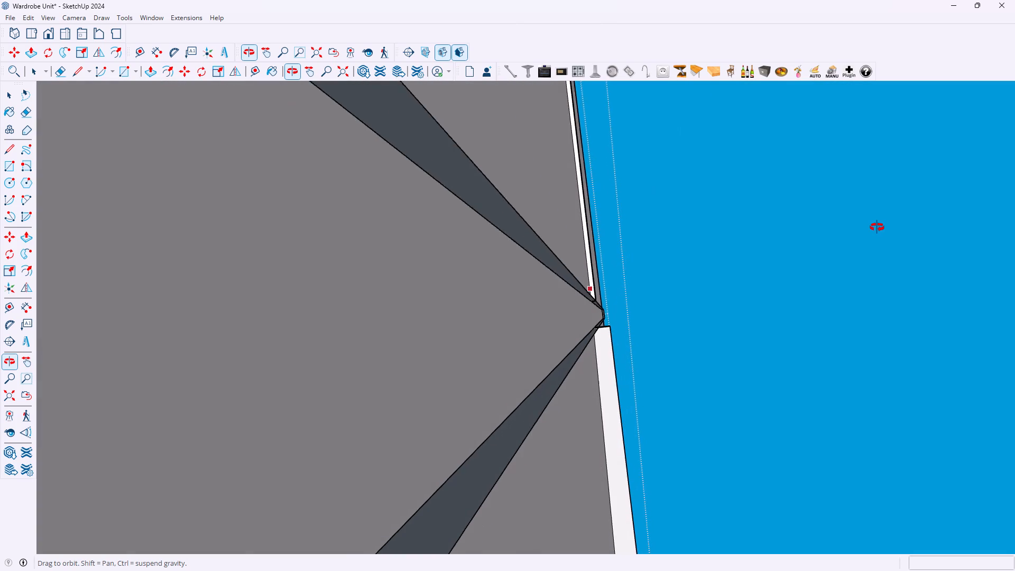
{"action": "middle_click_drag", "start_coordinate": [877, 227], "coordinate": [863, 293]}
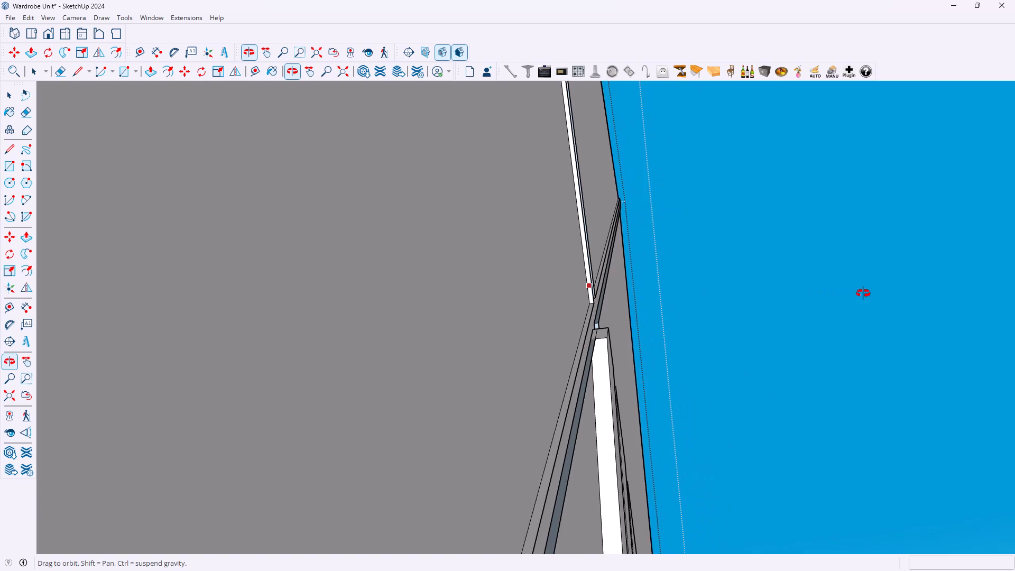
{"action": "middle_click_drag", "start_coordinate": [863, 293], "coordinate": [552, 315]}
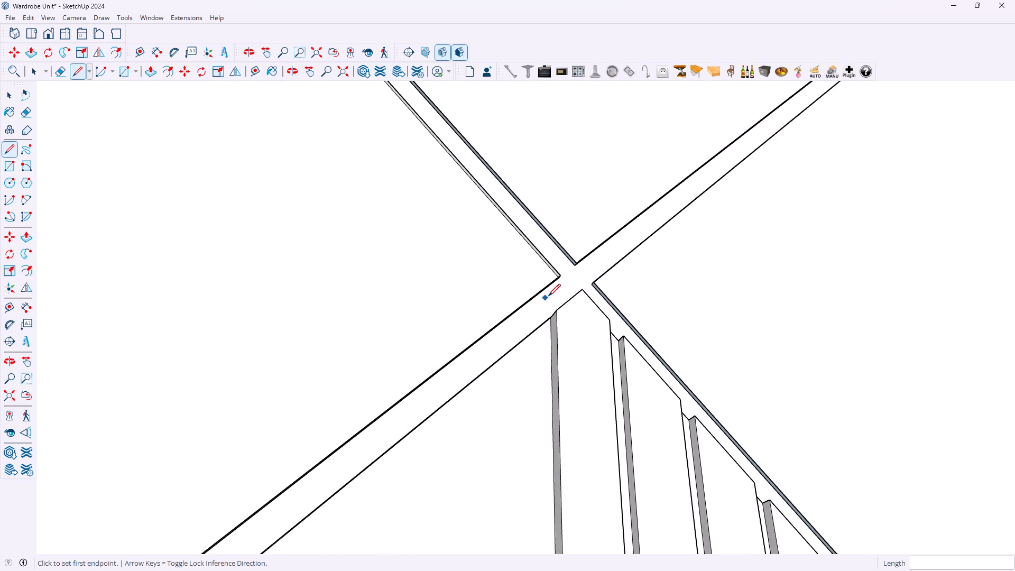
{"action": "scroll", "coordinate": [549, 296], "scroll_direction": "down", "scroll_amount": 12}
{"action": "scroll", "coordinate": [452, 325], "scroll_direction": "down", "scroll_amount": 2}
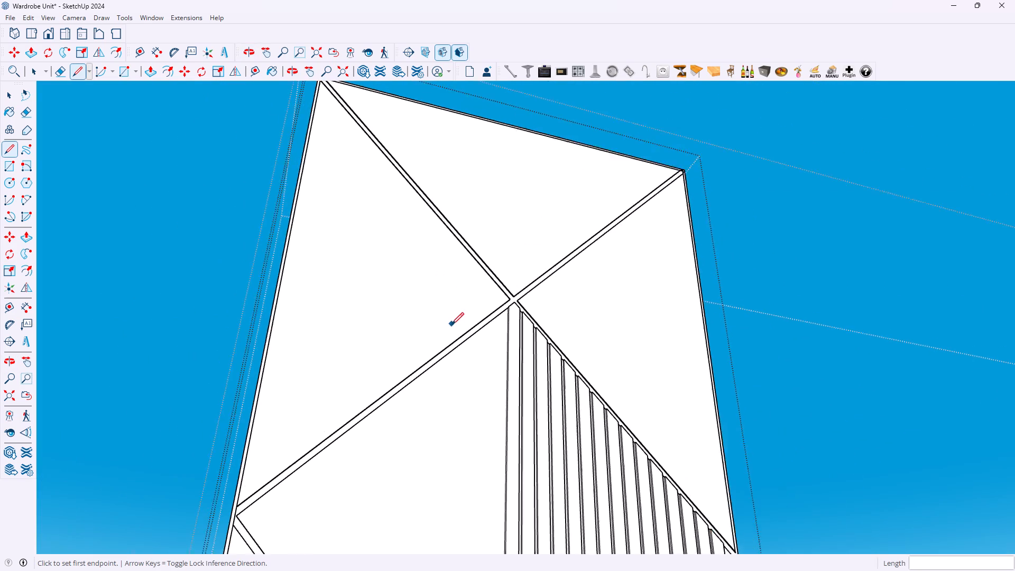
Re-examine the left-hand strip junction up close from several angles, checking the upper strip's end at the door edge.
{"action": "scroll", "coordinate": [451, 325], "scroll_direction": "down", "scroll_amount": 6}
{"action": "scroll", "coordinate": [261, 468], "scroll_direction": "up", "scroll_amount": 17}
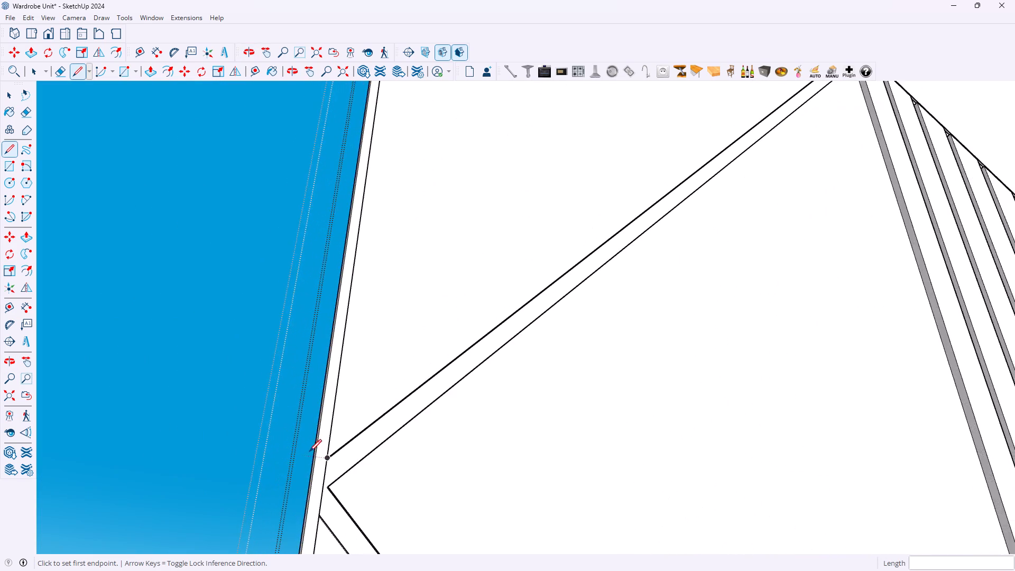
{"action": "scroll", "coordinate": [309, 452], "scroll_direction": "up", "scroll_amount": 5}
{"action": "scroll", "coordinate": [358, 452], "scroll_direction": "down", "scroll_amount": 4}
{"action": "scroll", "coordinate": [349, 498], "scroll_direction": "up", "scroll_amount": 12}
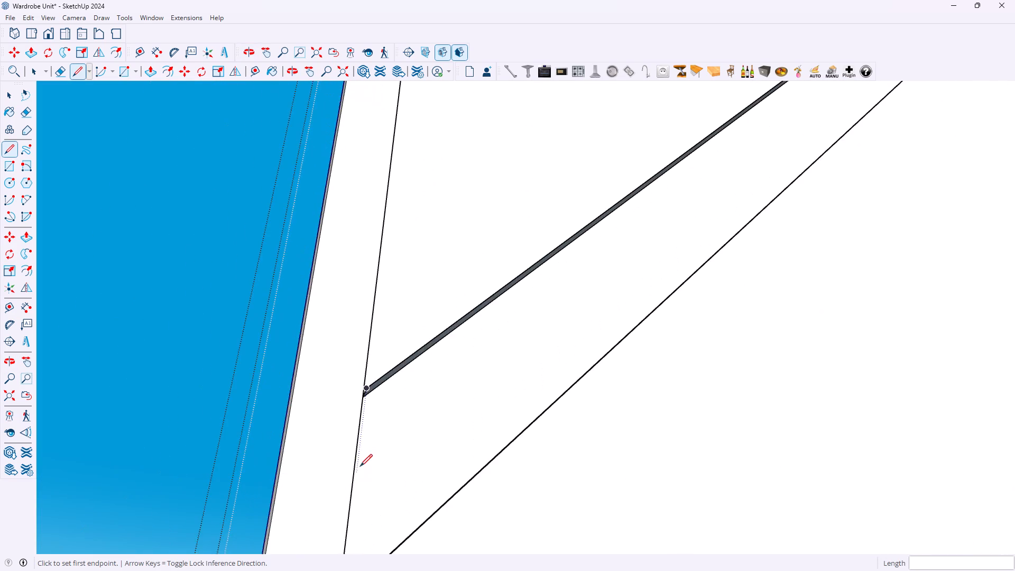
{"action": "scroll", "coordinate": [359, 464], "scroll_direction": "up", "scroll_amount": 6}
{"action": "middle_click_drag", "start_coordinate": [362, 453], "coordinate": [575, 440]}
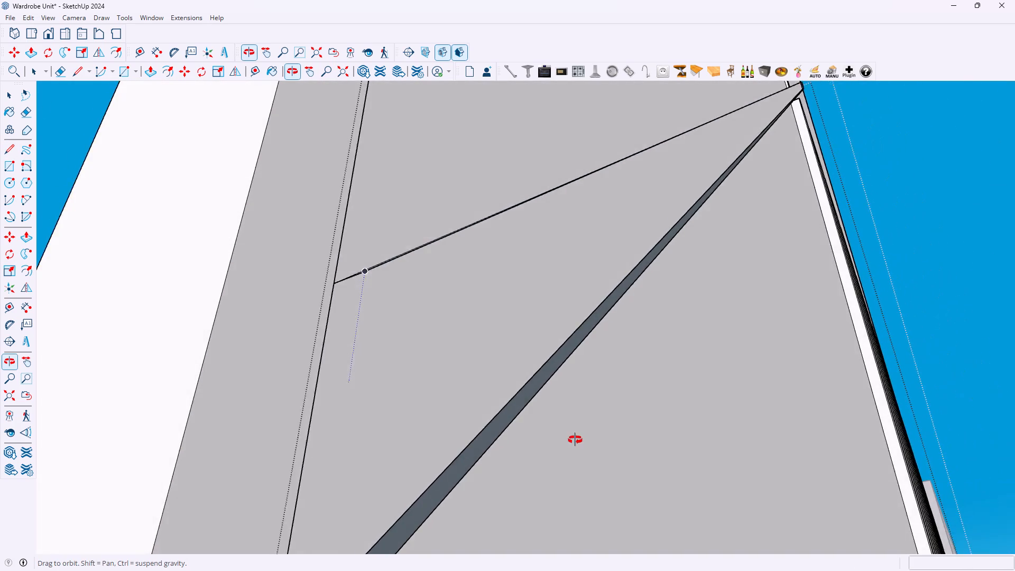
{"action": "middle_click_drag", "start_coordinate": [575, 440], "coordinate": [534, 463]}
{"action": "middle_click_drag", "start_coordinate": [527, 462], "coordinate": [467, 455]}
{"action": "middle_click_drag", "start_coordinate": [383, 449], "coordinate": [355, 446]}
{"action": "middle_click_drag", "start_coordinate": [333, 444], "coordinate": [282, 427]}
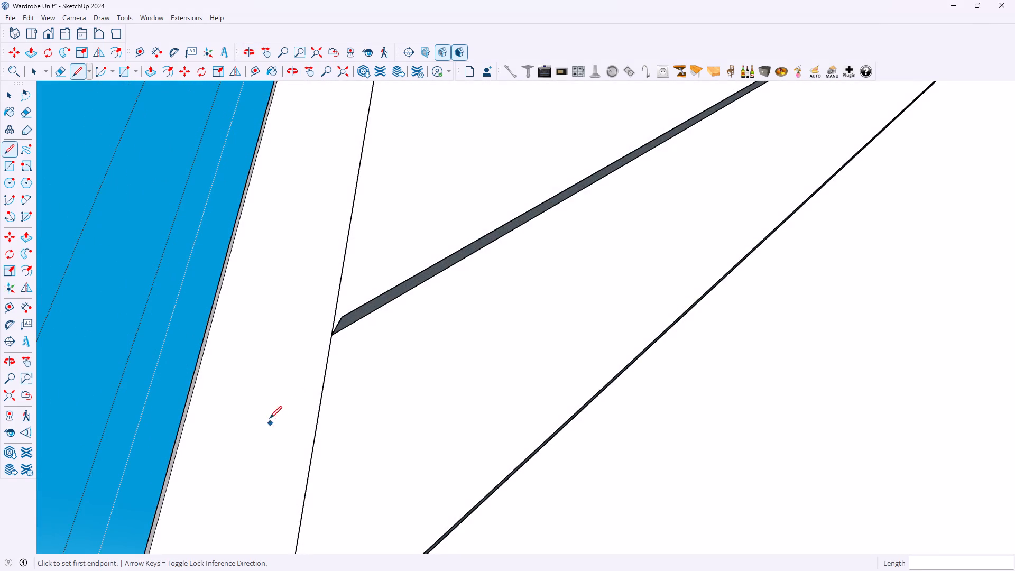
{"action": "scroll", "coordinate": [360, 377], "scroll_direction": "down", "scroll_amount": 20}
{"action": "scroll", "coordinate": [360, 377], "scroll_direction": "down", "scroll_amount": 8}
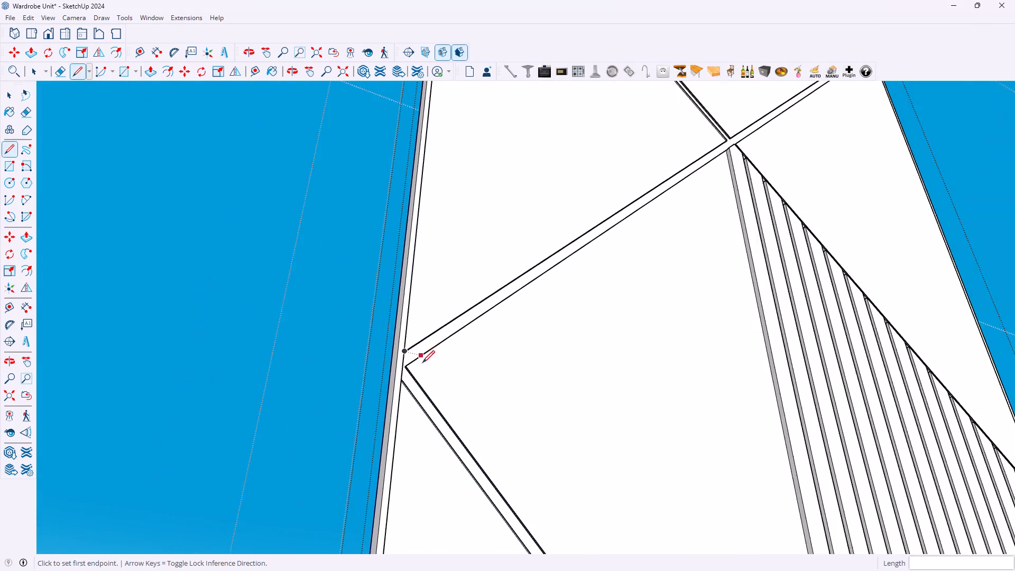
Examine the left-hand strip junction up close from the front and from the side, checking the gaps between strip ends and door edge.
{"action": "scroll", "coordinate": [422, 363], "scroll_direction": "down", "scroll_amount": 5}
{"action": "scroll", "coordinate": [408, 383], "scroll_direction": "up", "scroll_amount": 12}
{"action": "scroll", "coordinate": [404, 302], "scroll_direction": "up", "scroll_amount": 11}
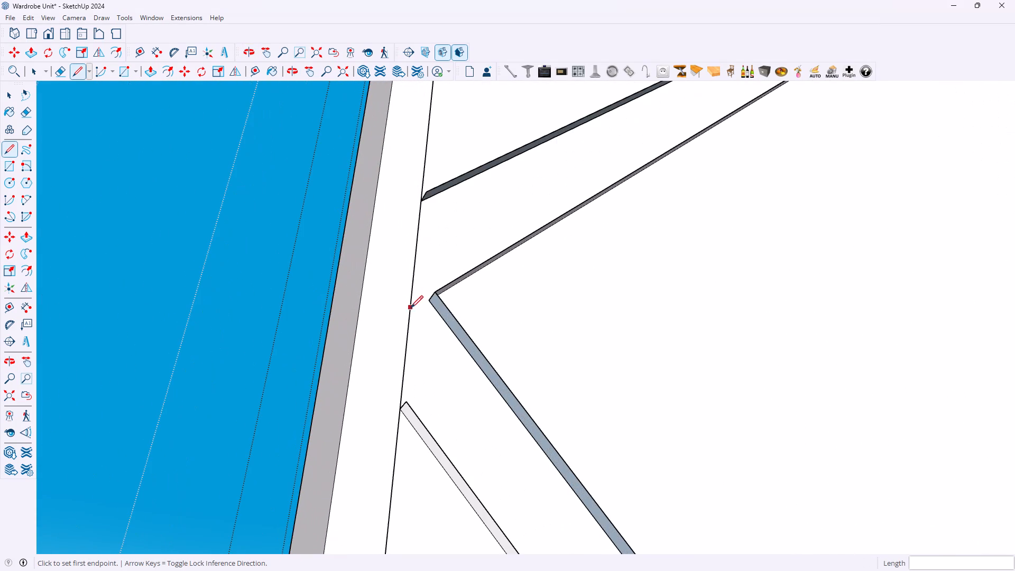
{"action": "scroll", "coordinate": [448, 359], "scroll_direction": "up", "scroll_amount": 4}
{"action": "middle_click_drag", "start_coordinate": [416, 383], "coordinate": [598, 395]}
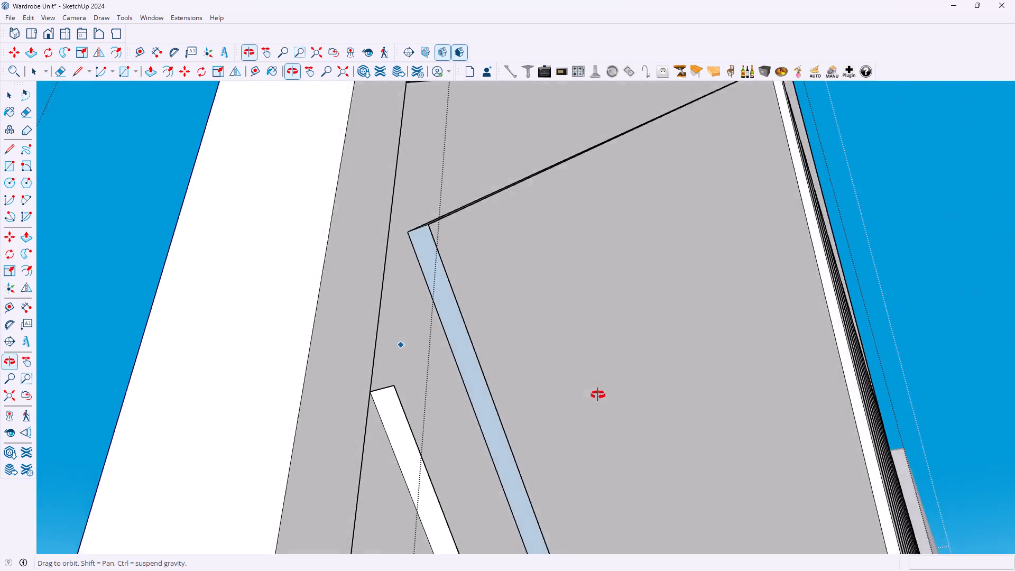
{"action": "middle_click_drag", "start_coordinate": [598, 395], "coordinate": [213, 400]}
{"action": "scroll", "coordinate": [407, 346], "scroll_direction": "down", "scroll_amount": 16}
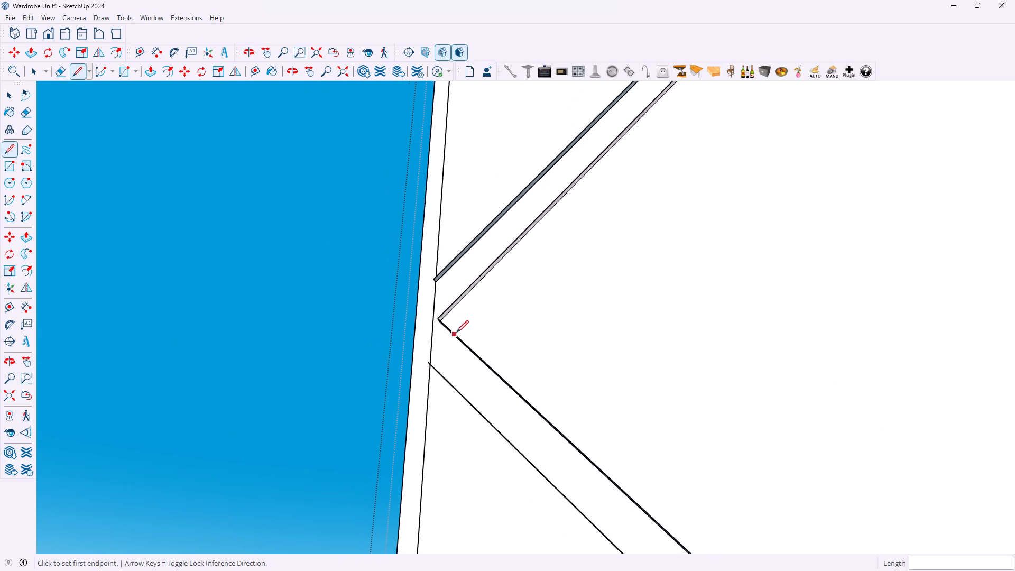
{"action": "scroll", "coordinate": [456, 333], "scroll_direction": "down", "scroll_amount": 11}
{"action": "scroll", "coordinate": [479, 312], "scroll_direction": "up", "scroll_amount": 1}
{"action": "scroll", "coordinate": [479, 312], "scroll_direction": "down", "scroll_amount": 18}
Examine the slatted diamond from the front and from below, and compare its strips with the left-hand junction's corner.
{"action": "middle_click_drag", "start_coordinate": [569, 265], "coordinate": [615, 349]}
{"action": "scroll", "coordinate": [662, 392], "scroll_direction": "up", "scroll_amount": 4}
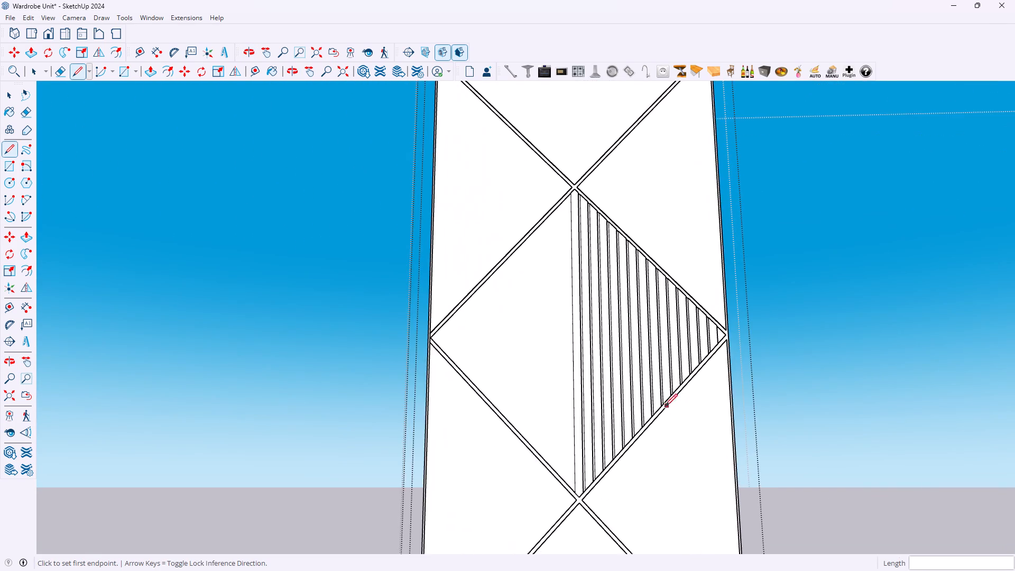
{"action": "scroll", "coordinate": [656, 404], "scroll_direction": "up", "scroll_amount": 4}
{"action": "scroll", "coordinate": [586, 430], "scroll_direction": "up", "scroll_amount": 1}
{"action": "middle_click_drag", "start_coordinate": [581, 430], "coordinate": [651, 154]}
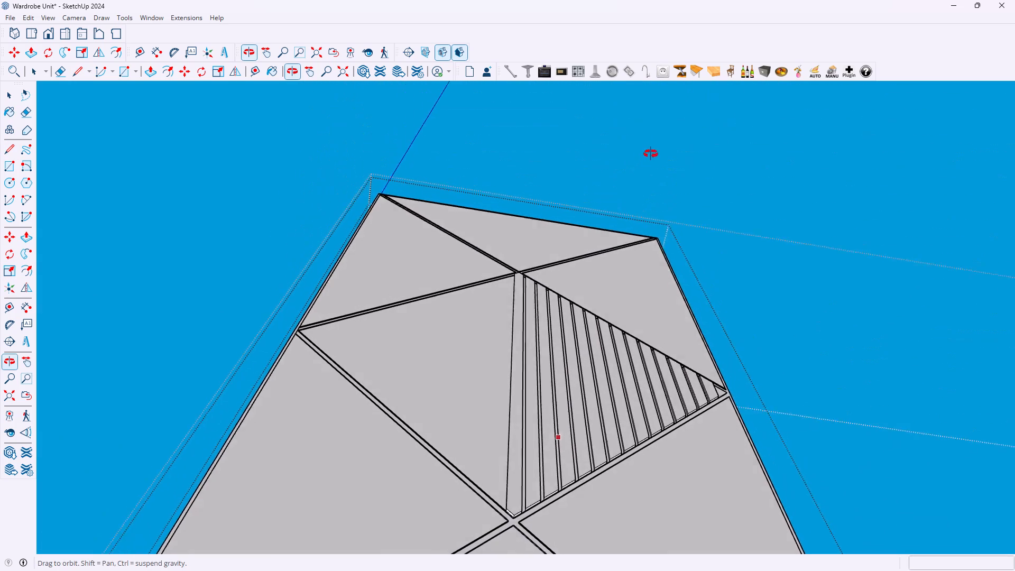
{"action": "middle_click_drag", "start_coordinate": [651, 154], "coordinate": [647, 421]}
{"action": "scroll", "coordinate": [277, 272], "scroll_direction": "up", "scroll_amount": 13}
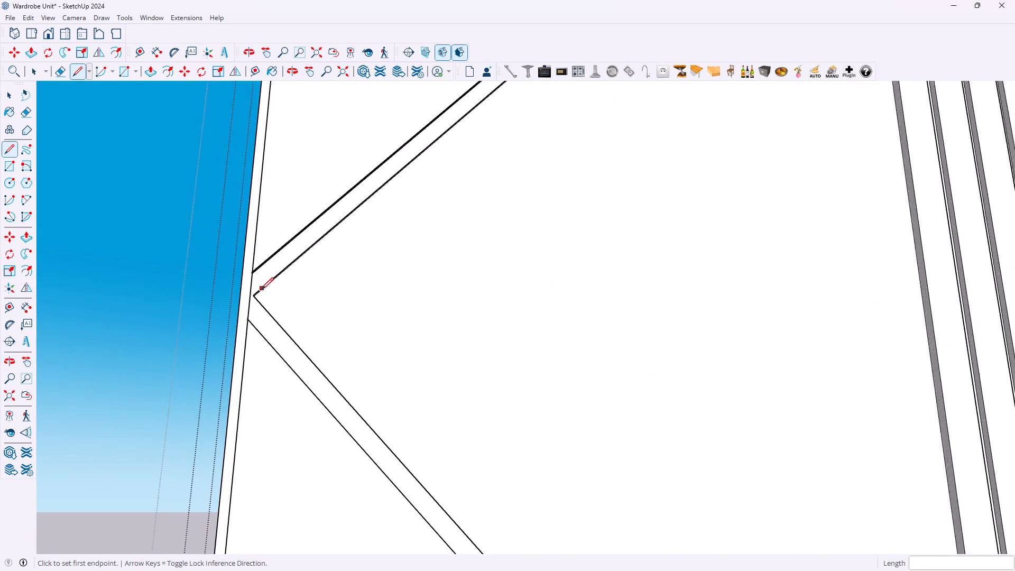
{"action": "scroll", "coordinate": [261, 290], "scroll_direction": "up", "scroll_amount": 17}
{"action": "scroll", "coordinate": [264, 298], "scroll_direction": "down", "scroll_amount": 20}
{"action": "scroll", "coordinate": [264, 298], "scroll_direction": "down", "scroll_amount": 12}
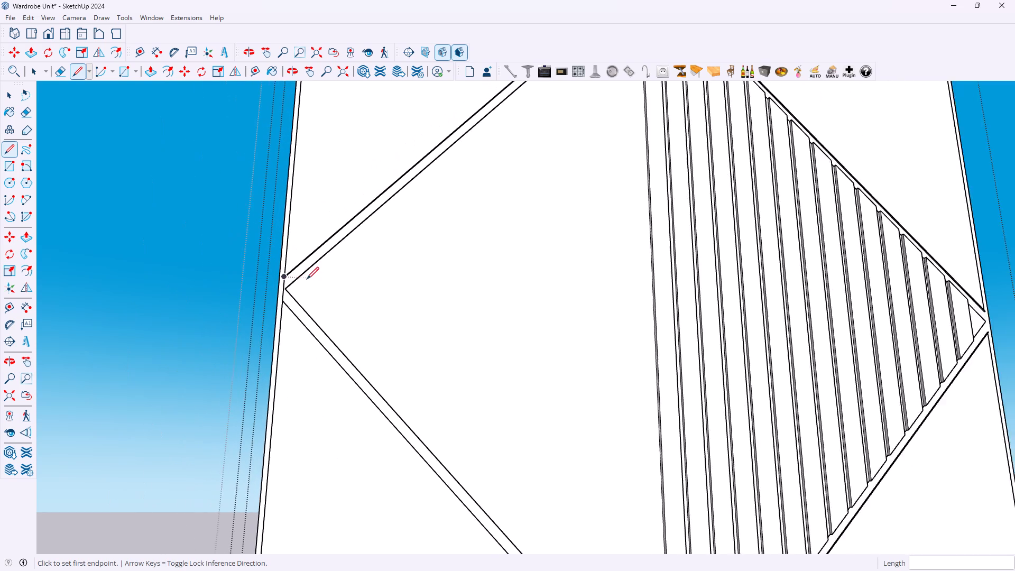
{"action": "scroll", "coordinate": [307, 279], "scroll_direction": "down", "scroll_amount": 8}
Examine the right-hand strip junction beside the slats up close, checking how the strips end at the door edge.
{"action": "scroll", "coordinate": [387, 296], "scroll_direction": "down", "scroll_amount": 6}
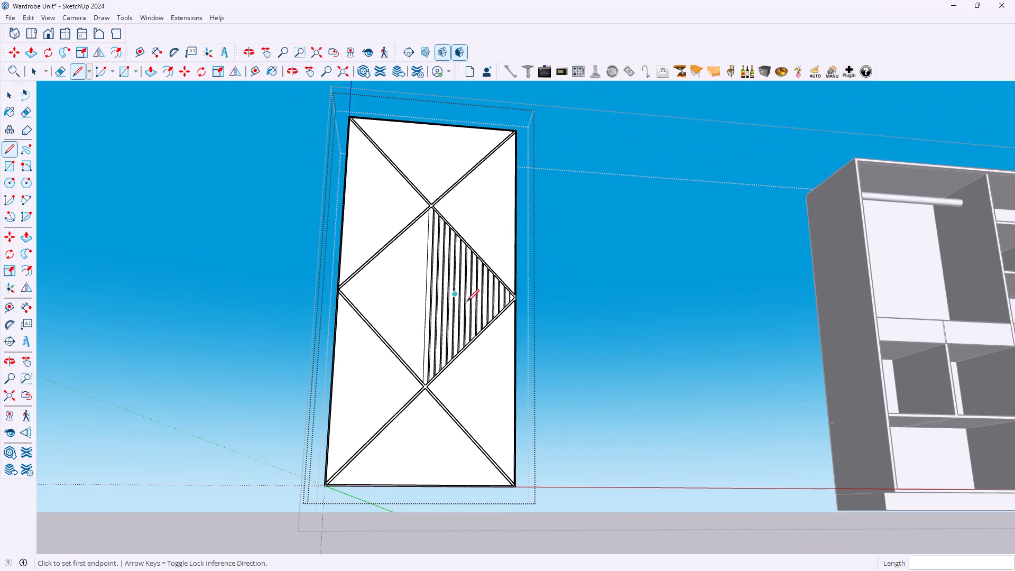
{"action": "scroll", "coordinate": [468, 302], "scroll_direction": "up", "scroll_amount": 5}
{"action": "scroll", "coordinate": [564, 288], "scroll_direction": "up", "scroll_amount": 10}
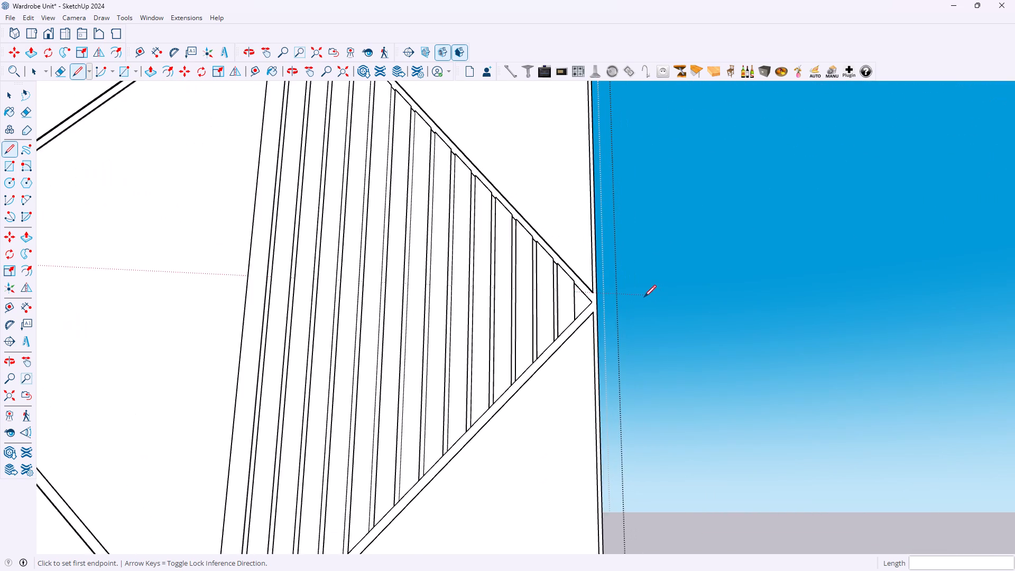
{"action": "scroll", "coordinate": [644, 297], "scroll_direction": "up", "scroll_amount": 1}
{"action": "middle_click_drag", "start_coordinate": [643, 298], "coordinate": [417, 307]}
{"action": "scroll", "coordinate": [579, 271], "scroll_direction": "up", "scroll_amount": 10}
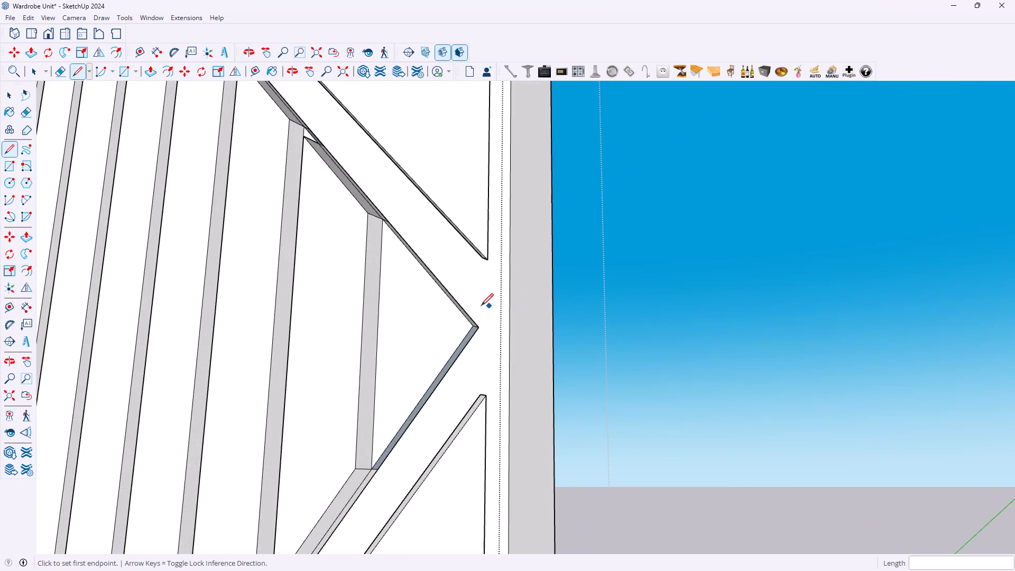
{"action": "scroll", "coordinate": [450, 298], "scroll_direction": "up", "scroll_amount": 4}
{"action": "scroll", "coordinate": [518, 239], "scroll_direction": "down", "scroll_amount": 3}
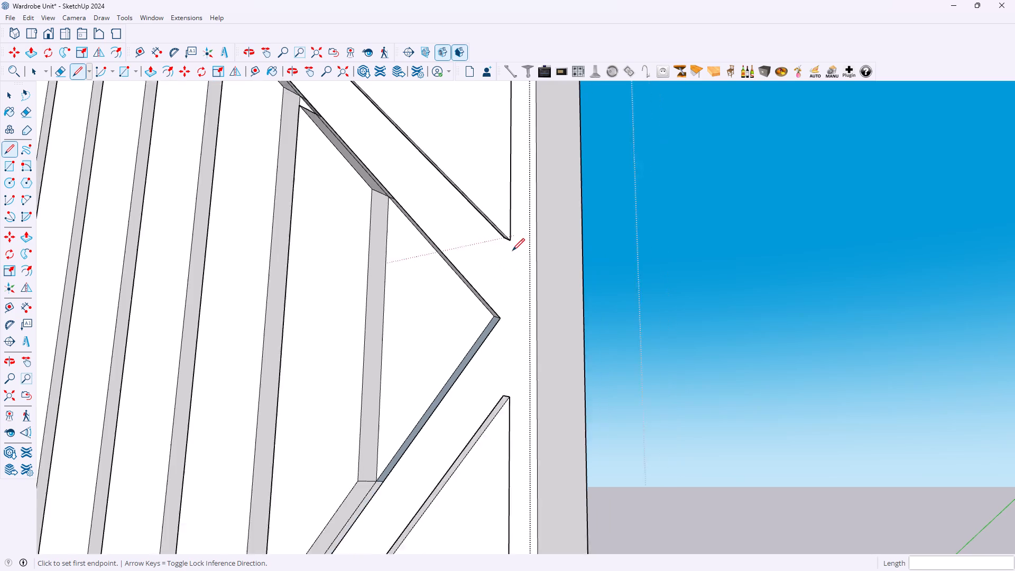
{"action": "scroll", "coordinate": [512, 251], "scroll_direction": "down", "scroll_amount": 20}
{"action": "scroll", "coordinate": [512, 251], "scroll_direction": "down", "scroll_amount": 12}
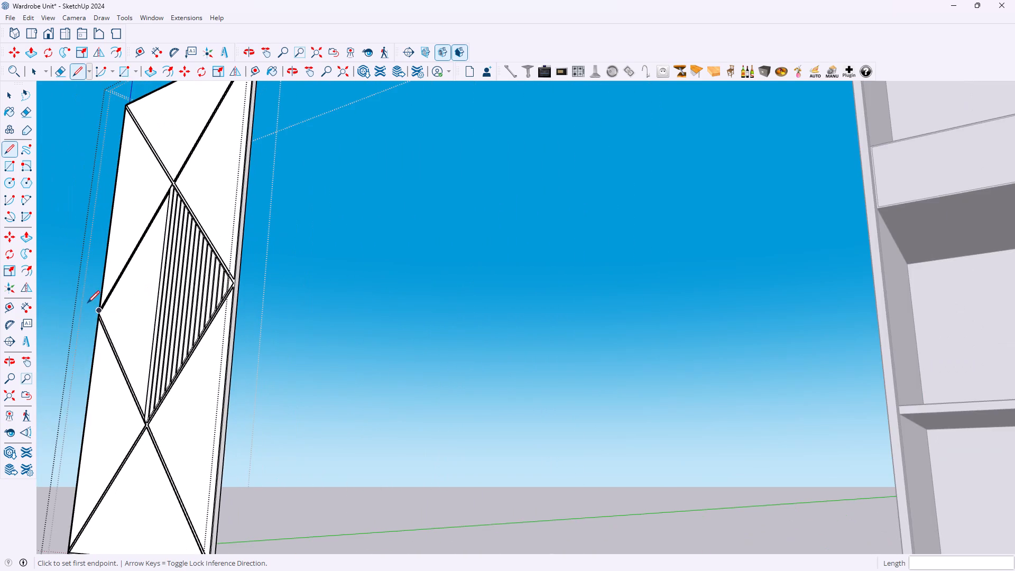
Check the left-hand strip junction from the side and undo the last two edits to its strip ends.
{"action": "middle_click_drag", "start_coordinate": [87, 303], "coordinate": [365, 387]}
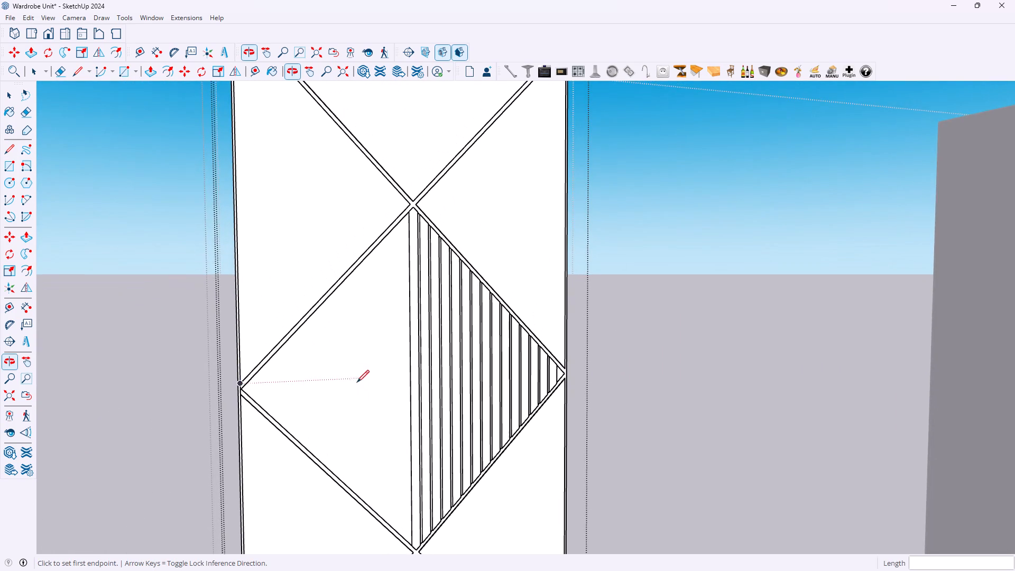
{"action": "scroll", "coordinate": [267, 381], "scroll_direction": "up", "scroll_amount": 9}
{"action": "scroll", "coordinate": [206, 348], "scroll_direction": "up", "scroll_amount": 10}
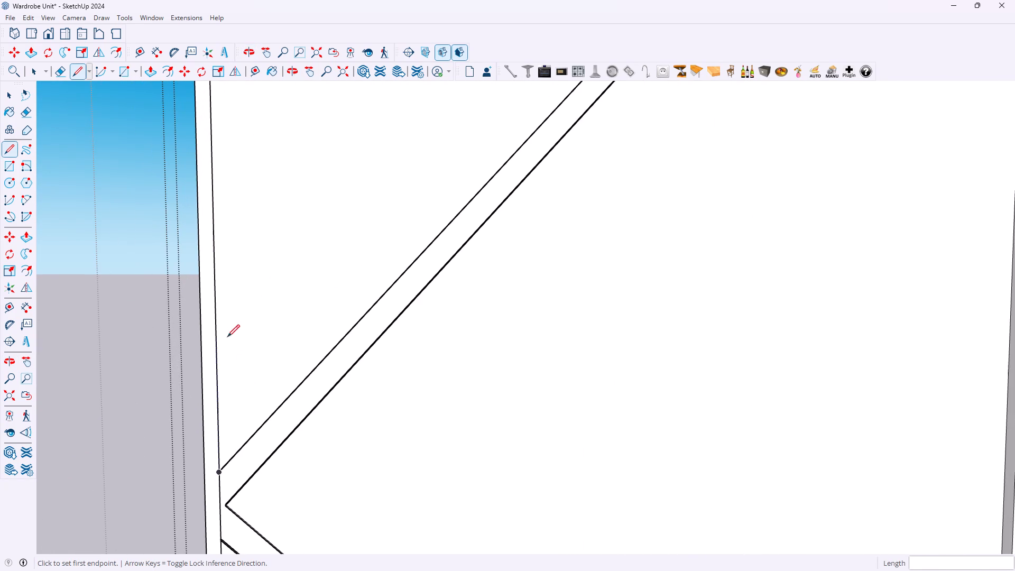
{"action": "middle_click_drag", "start_coordinate": [219, 394], "coordinate": [446, 305]}
{"action": "scroll", "coordinate": [260, 410], "scroll_direction": "up", "scroll_amount": 2}
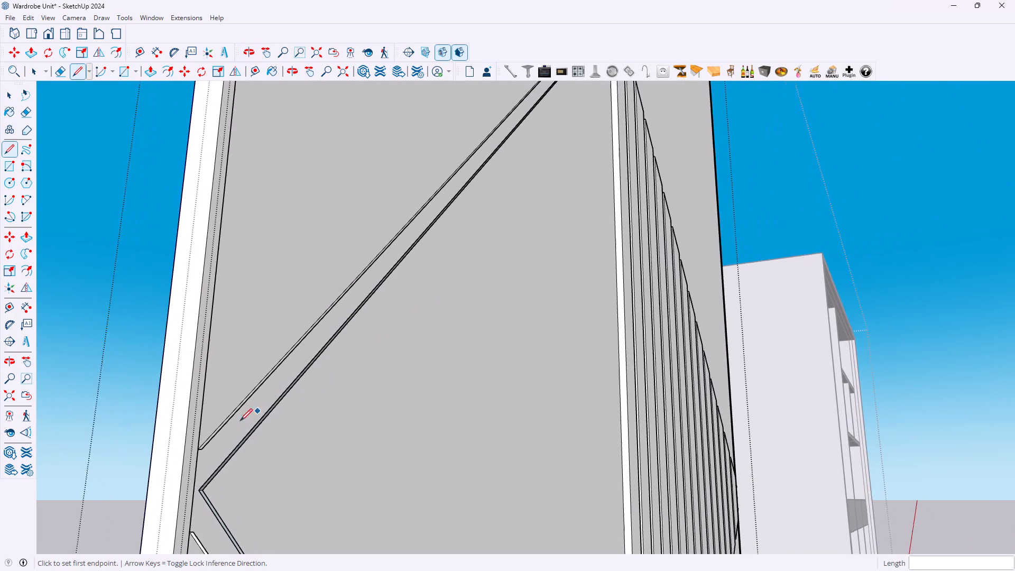
{"action": "scroll", "coordinate": [240, 421], "scroll_direction": "up", "scroll_amount": 6}
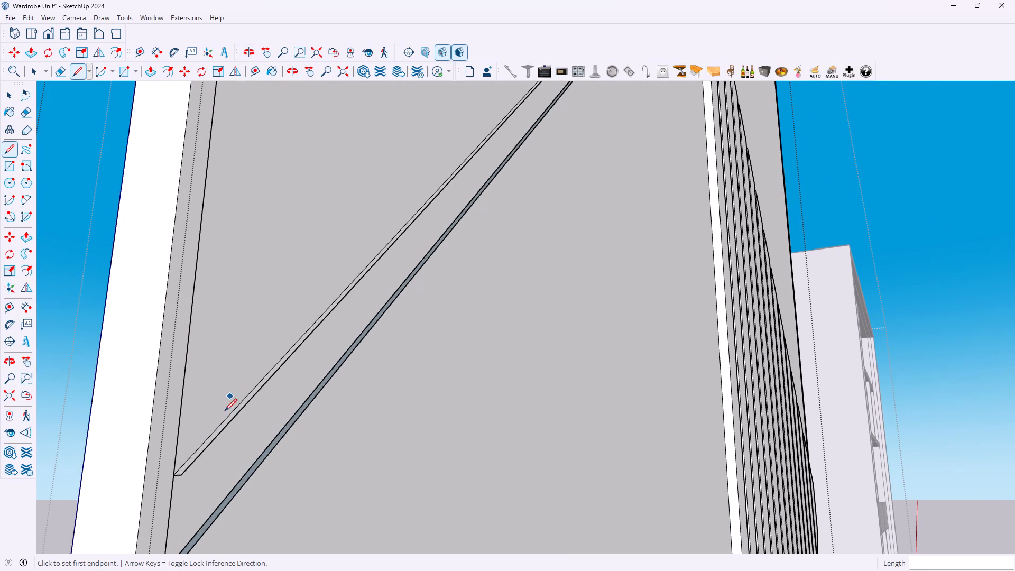
{"action": "key", "text": "ctrl+z"}
{"action": "key", "text": "ctrl+z"}
Undo two more edits, returning the strip ends at the right-hand junction to their closed form.
{"action": "scroll", "coordinate": [210, 437], "scroll_direction": "down", "scroll_amount": 13}
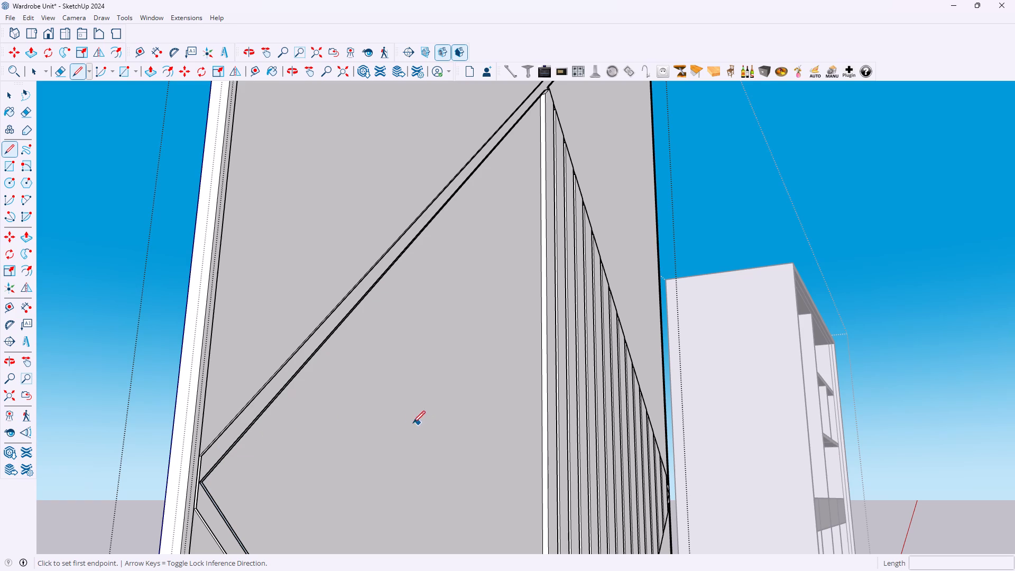
{"action": "middle_click_drag", "start_coordinate": [378, 425], "coordinate": [211, 402]}
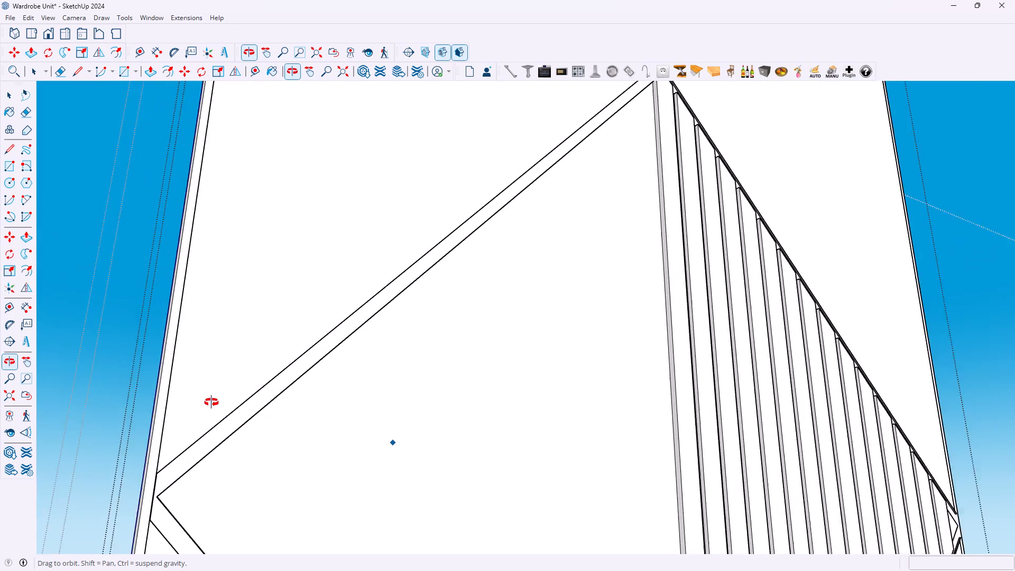
{"action": "middle_click_drag", "start_coordinate": [211, 402], "coordinate": [166, 393]}
{"action": "scroll", "coordinate": [322, 403], "scroll_direction": "down", "scroll_amount": 10}
{"action": "middle_click_drag", "start_coordinate": [715, 444], "coordinate": [453, 419]}
{"action": "scroll", "coordinate": [521, 415], "scroll_direction": "up", "scroll_amount": 9}
{"action": "middle_click", "coordinate": [527, 428]}
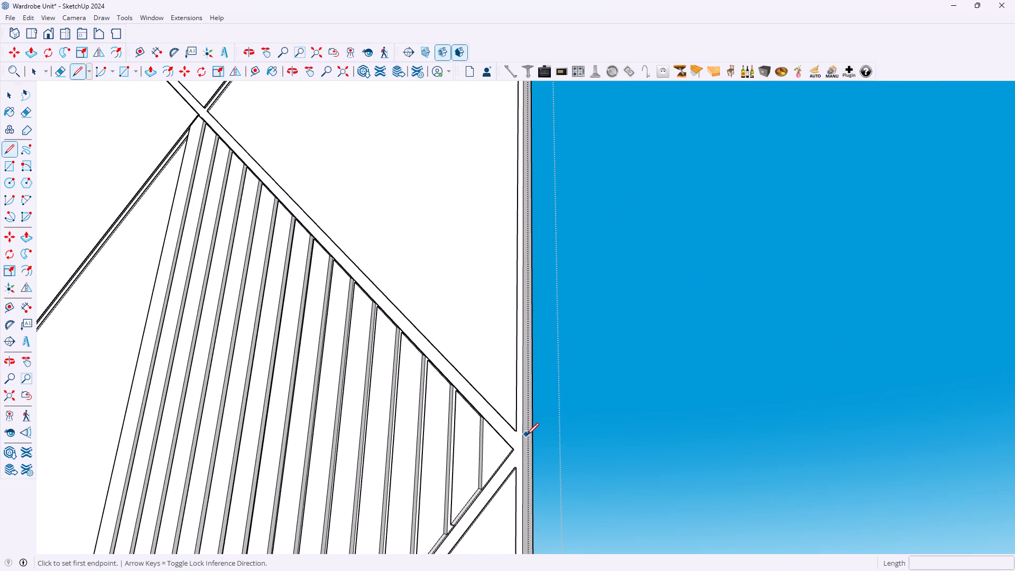
{"action": "key", "text": "ctrl+z"}
{"action": "key", "text": "ctrl+z"}
Examine the right-hand strip junction up close from several angles, checking its end face and the corner beside the slats.
{"action": "scroll", "coordinate": [533, 455], "scroll_direction": "up", "scroll_amount": 1}
{"action": "middle_click_drag", "start_coordinate": [533, 455], "coordinate": [533, 455]}
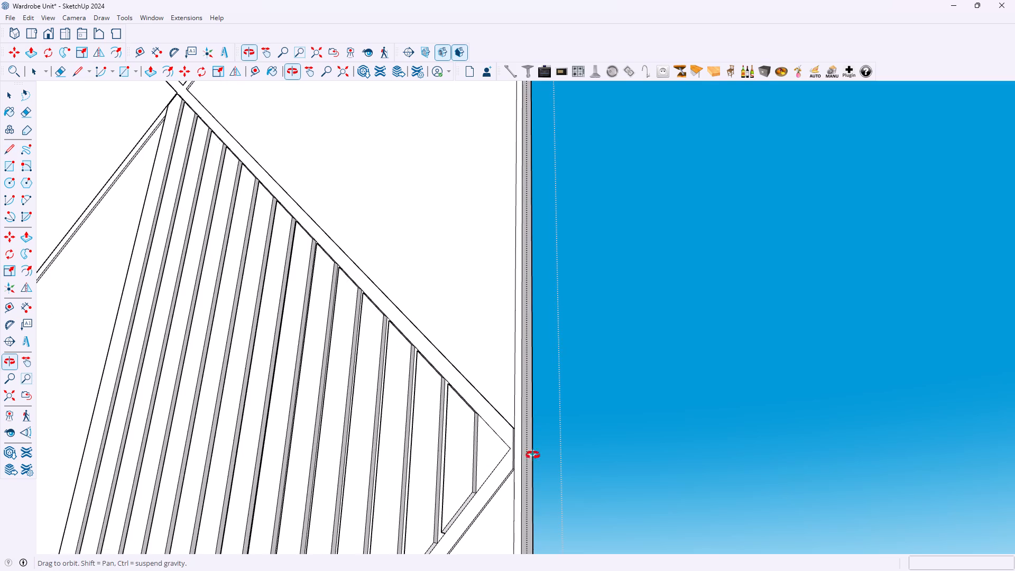
{"action": "middle_click_drag", "start_coordinate": [533, 455], "coordinate": [478, 446]}
{"action": "scroll", "coordinate": [536, 438], "scroll_direction": "up", "scroll_amount": 16}
{"action": "middle_click_drag", "start_coordinate": [525, 440], "coordinate": [513, 440]}
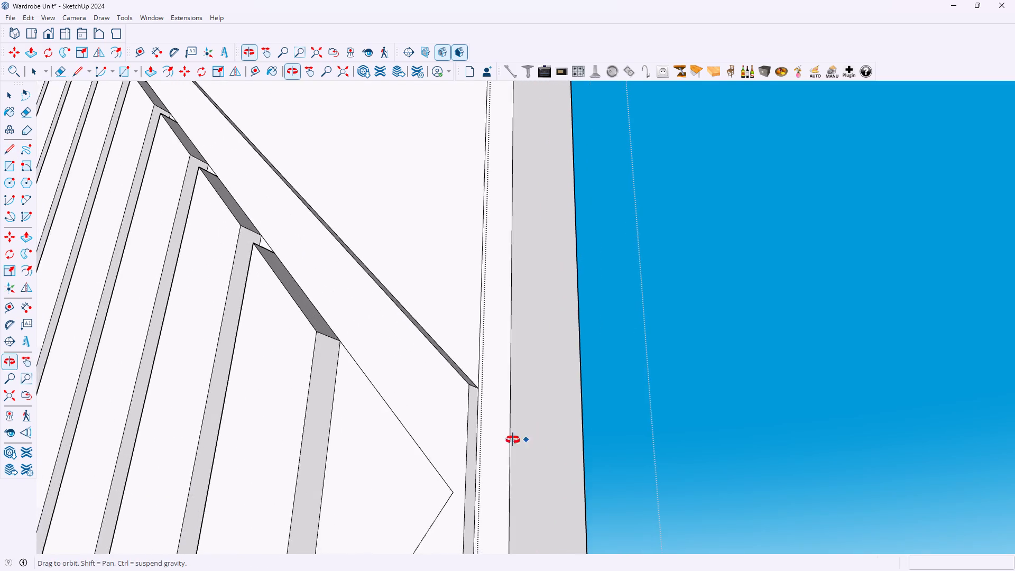
{"action": "middle_click_drag", "start_coordinate": [513, 440], "coordinate": [462, 451]}
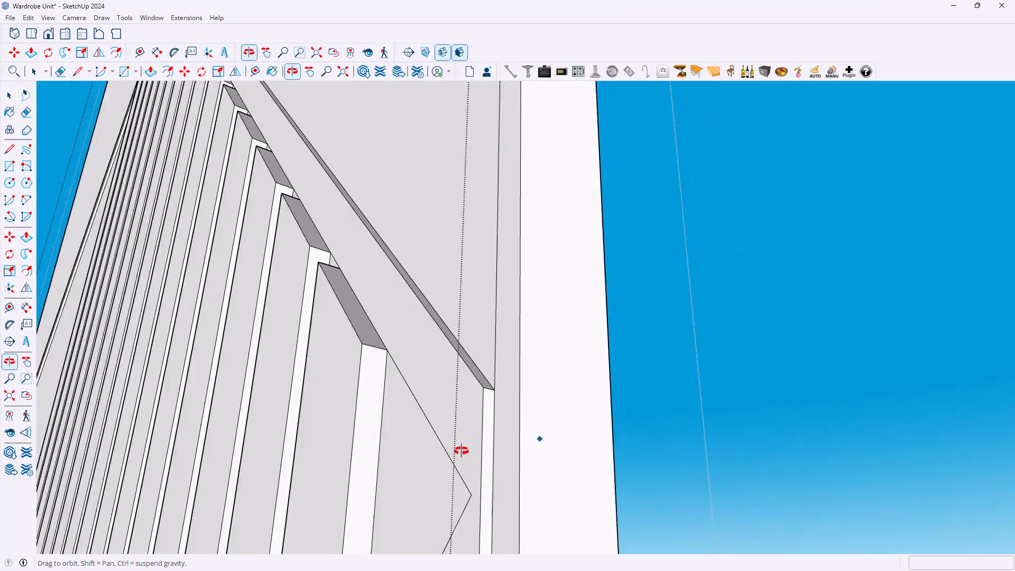
{"action": "middle_click_drag", "start_coordinate": [462, 451], "coordinate": [580, 445]}
{"action": "scroll", "coordinate": [585, 419], "scroll_direction": "down", "scroll_amount": 16}
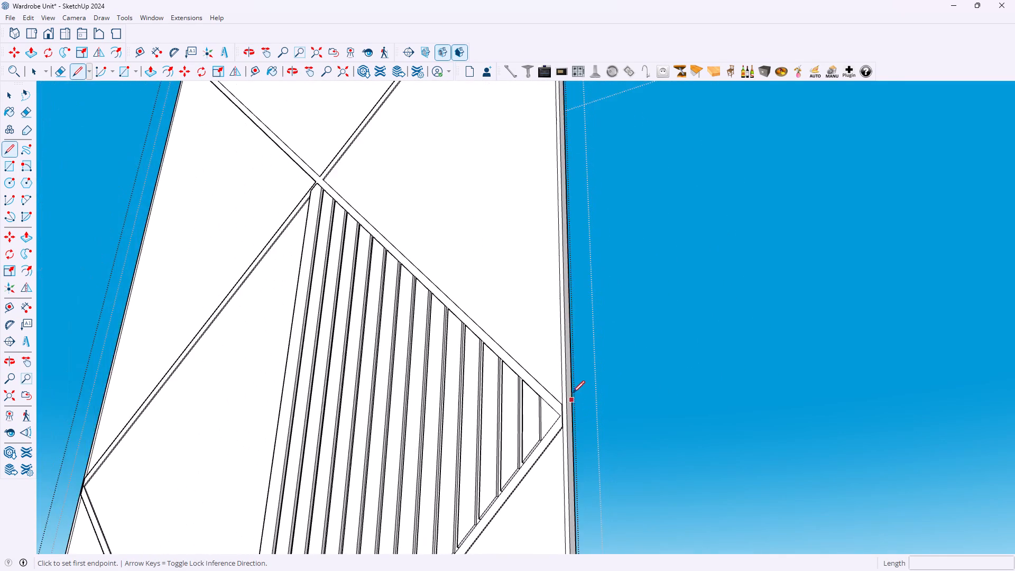
Examine the whole door from the front and the upper strip crossing above the slats from the side.
{"action": "scroll", "coordinate": [573, 393], "scroll_direction": "down", "scroll_amount": 10}
{"action": "middle_click_drag", "start_coordinate": [434, 432], "coordinate": [572, 416]}
{"action": "scroll", "coordinate": [570, 404], "scroll_direction": "down", "scroll_amount": 7}
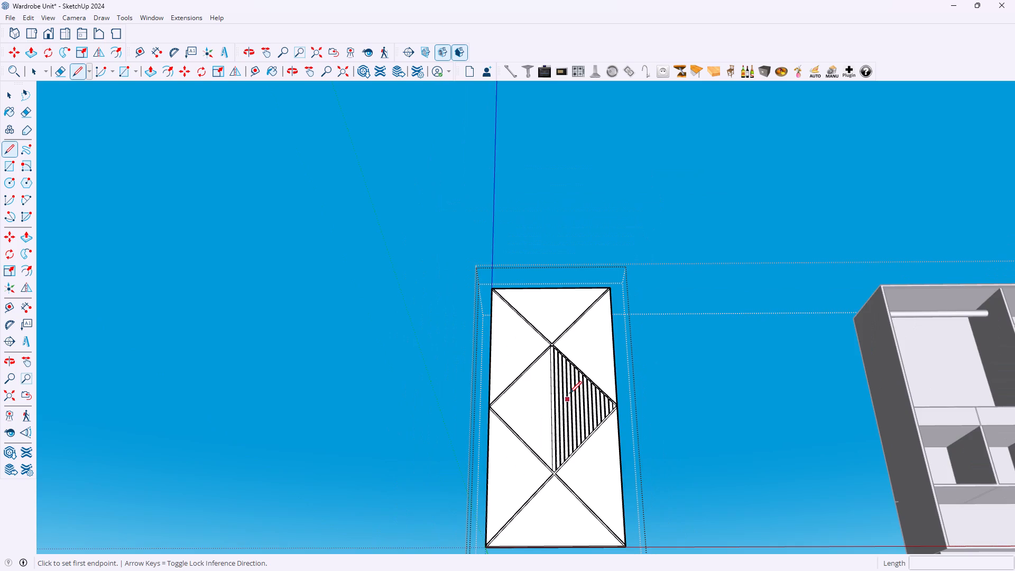
{"action": "scroll", "coordinate": [576, 381], "scroll_direction": "down", "scroll_amount": 1}
{"action": "middle_click_drag", "start_coordinate": [576, 381], "coordinate": [579, 514]}
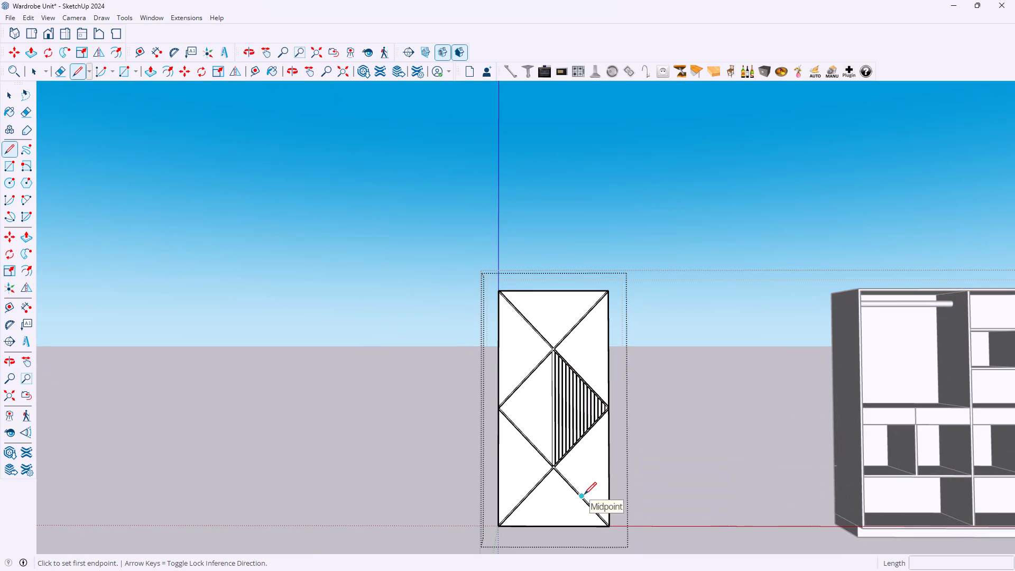
{"action": "scroll", "coordinate": [572, 473], "scroll_direction": "up", "scroll_amount": 6}
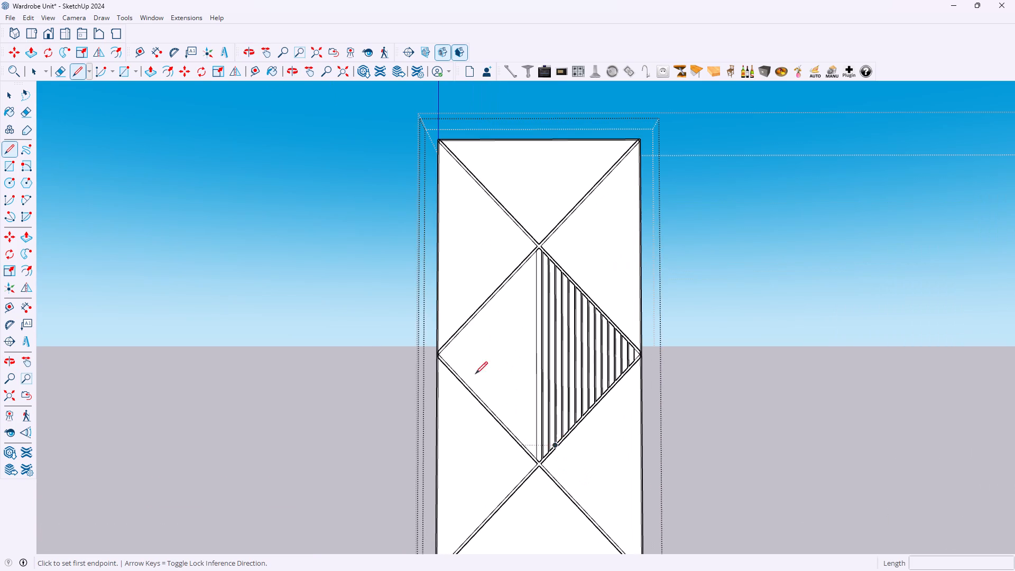
{"action": "scroll", "coordinate": [493, 336], "scroll_direction": "up", "scroll_amount": 5}
{"action": "scroll", "coordinate": [571, 207], "scroll_direction": "up", "scroll_amount": 13}
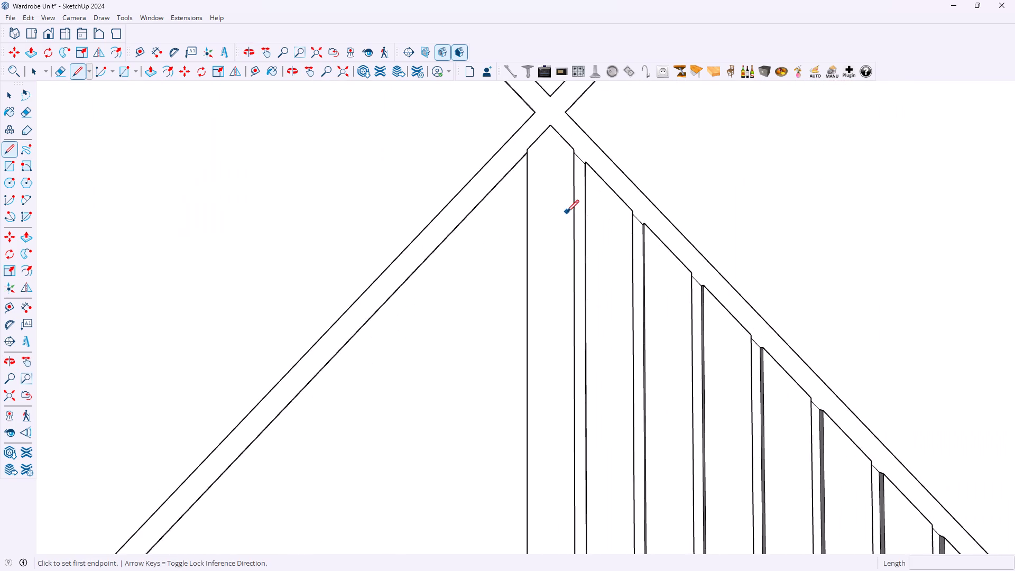
{"action": "scroll", "coordinate": [567, 212], "scroll_direction": "up", "scroll_amount": 4}
{"action": "scroll", "coordinate": [565, 220], "scroll_direction": "down", "scroll_amount": 1}
{"action": "middle_click_drag", "start_coordinate": [571, 222], "coordinate": [911, 326]}
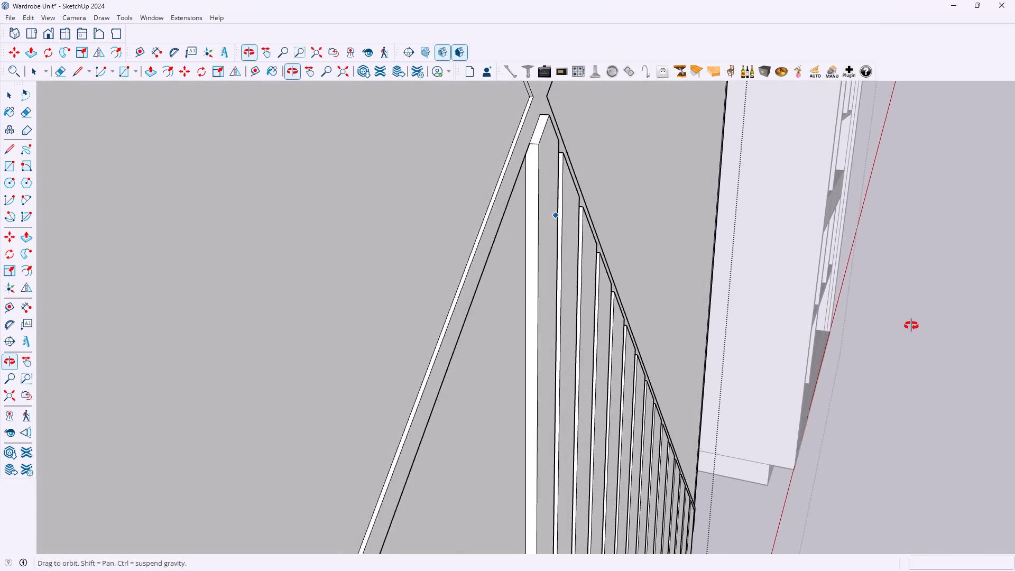
{"action": "middle_click_drag", "start_coordinate": [911, 326], "coordinate": [679, 263]}
{"action": "scroll", "coordinate": [668, 256], "scroll_direction": "down", "scroll_amount": 20}
{"action": "scroll", "coordinate": [668, 256], "scroll_direction": "down", "scroll_amount": 6}
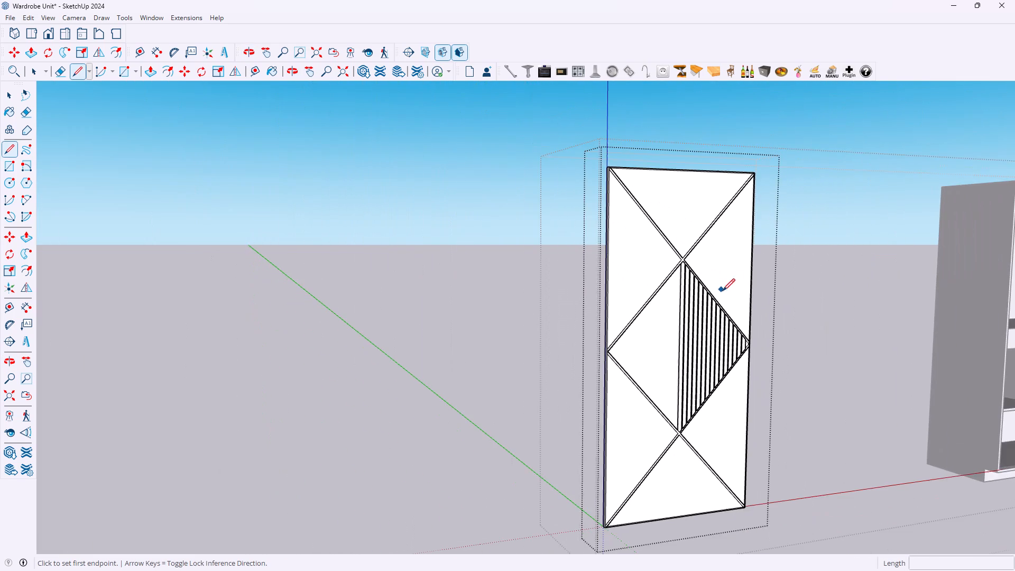
{"action": "middle_click_drag", "start_coordinate": [837, 346], "coordinate": [745, 335]}
{"action": "scroll", "coordinate": [887, 349], "scroll_direction": "down", "scroll_amount": 4}
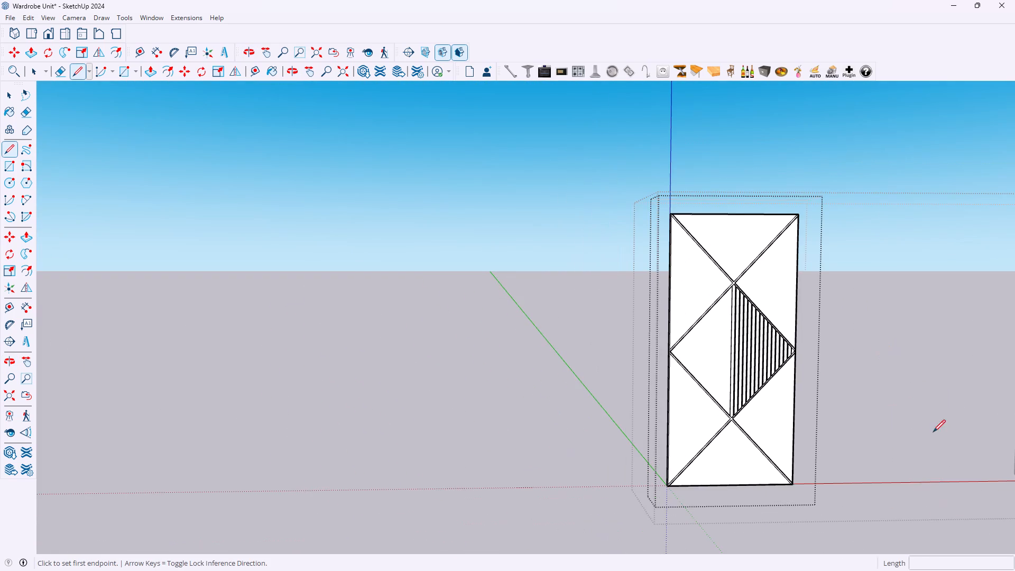
{"action": "middle_click_drag", "start_coordinate": [931, 433], "coordinate": [867, 427]}
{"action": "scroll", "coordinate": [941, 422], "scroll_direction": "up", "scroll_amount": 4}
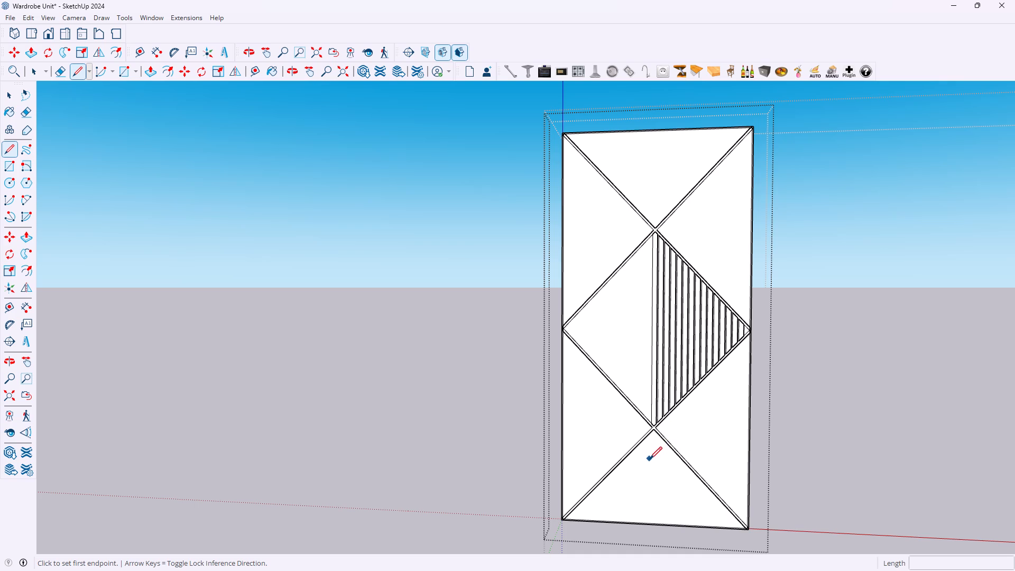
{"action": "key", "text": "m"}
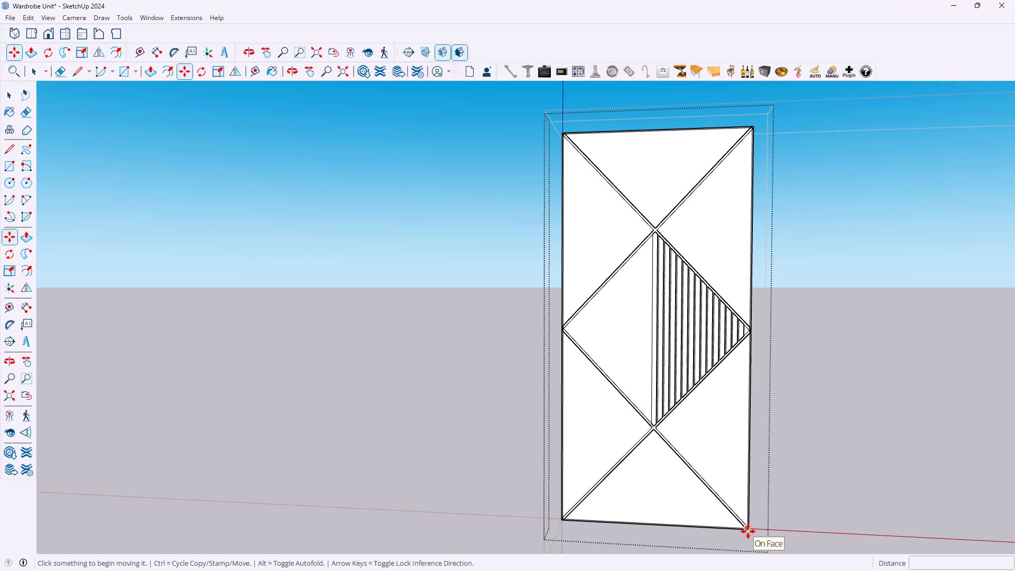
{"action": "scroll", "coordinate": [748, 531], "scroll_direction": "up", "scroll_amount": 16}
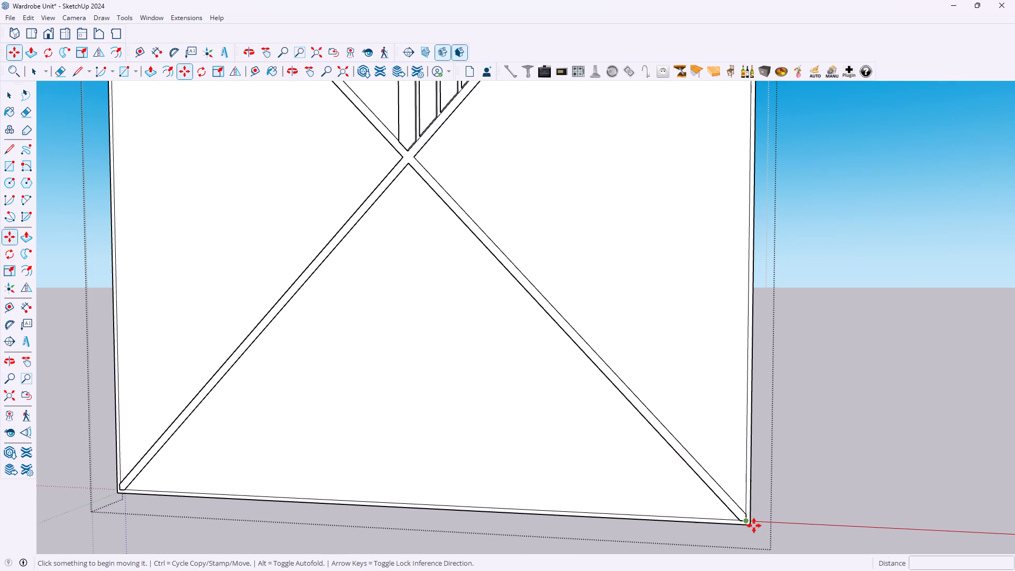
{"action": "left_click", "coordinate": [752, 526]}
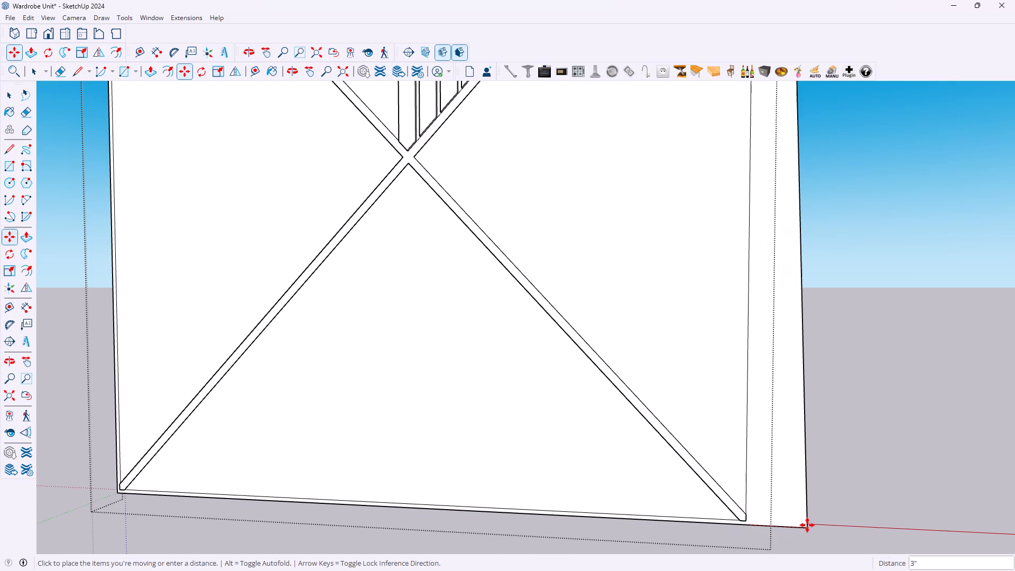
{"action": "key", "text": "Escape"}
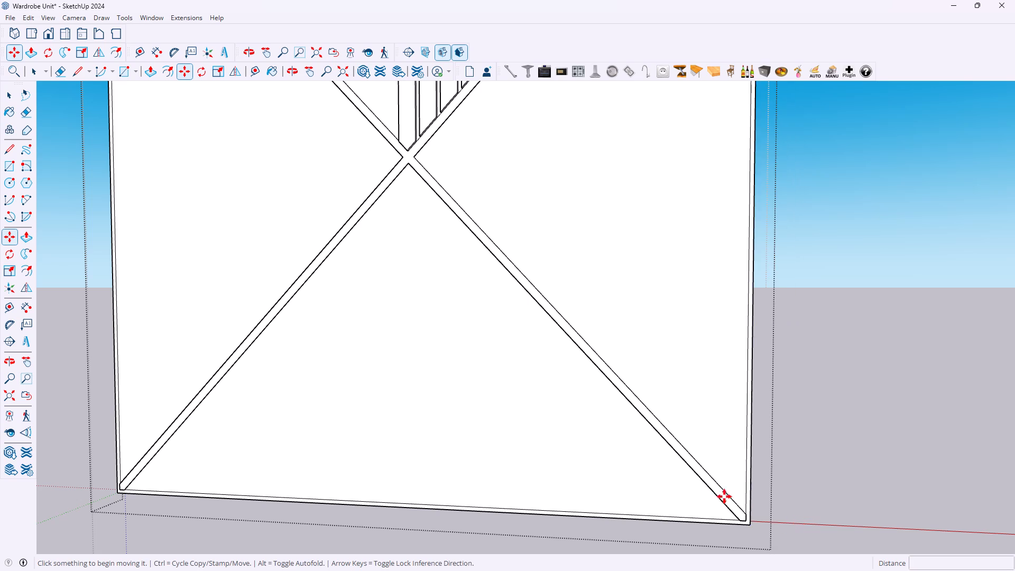
Copy the entire door 5' 1 3/4" along the red axis, towards the wardrobe.
{"action": "scroll", "coordinate": [702, 485], "scroll_direction": "down", "scroll_amount": 16}
{"action": "key", "text": "space"}
{"action": "scroll", "coordinate": [583, 342], "scroll_direction": "down", "scroll_amount": 7}
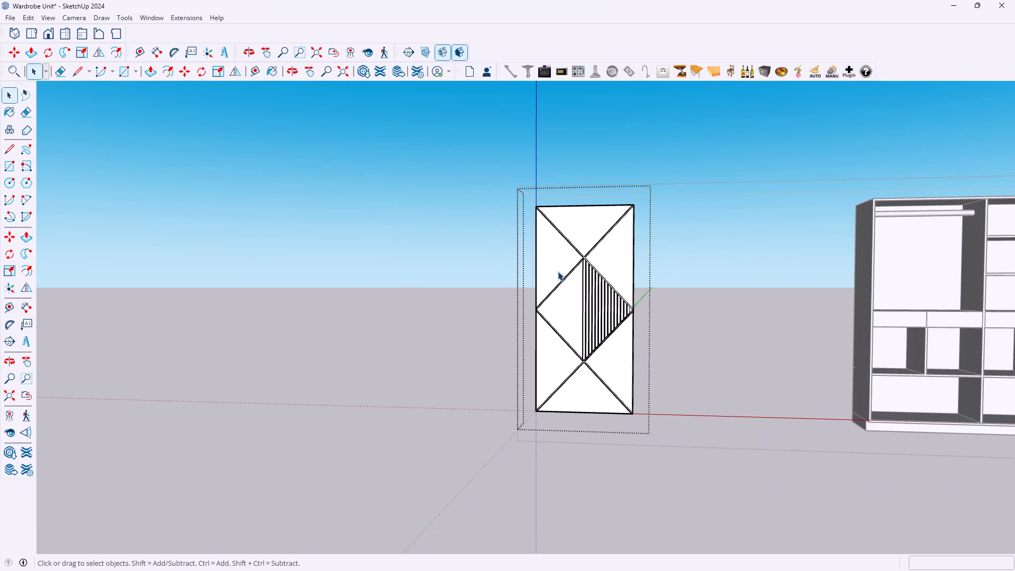
{"action": "left_click_drag", "start_coordinate": [528, 191], "coordinate": [650, 435]}
{"action": "key", "text": "m"}
{"action": "scroll", "coordinate": [630, 409], "scroll_direction": "up", "scroll_amount": 7}
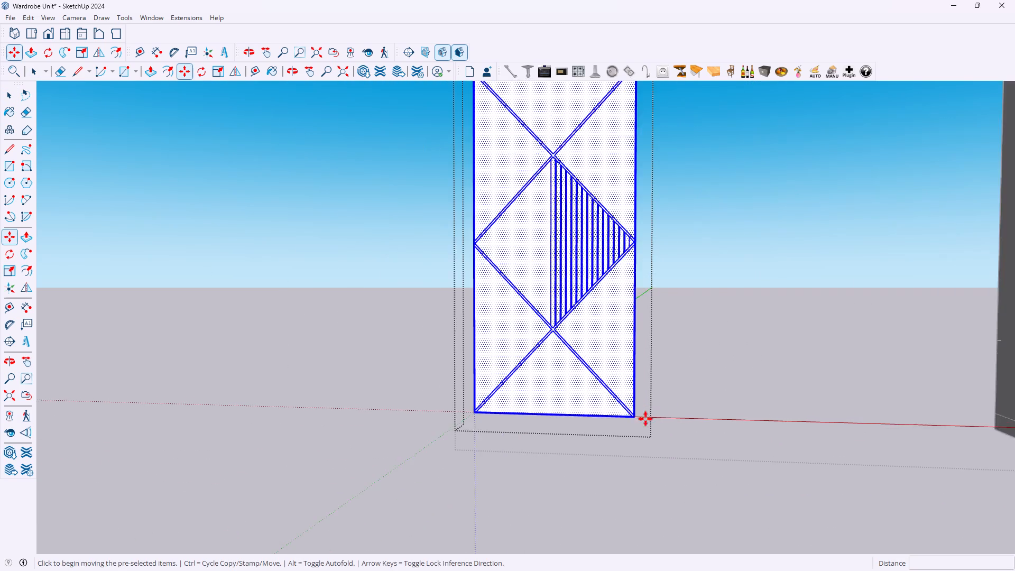
{"action": "scroll", "coordinate": [645, 419], "scroll_direction": "up", "scroll_amount": 11}
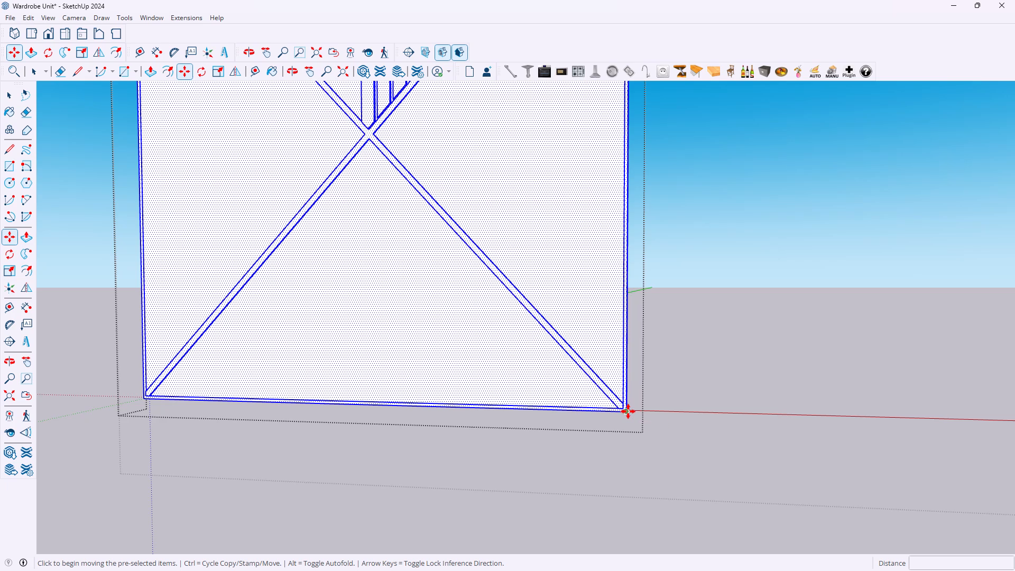
{"action": "left_click", "coordinate": [628, 411]}
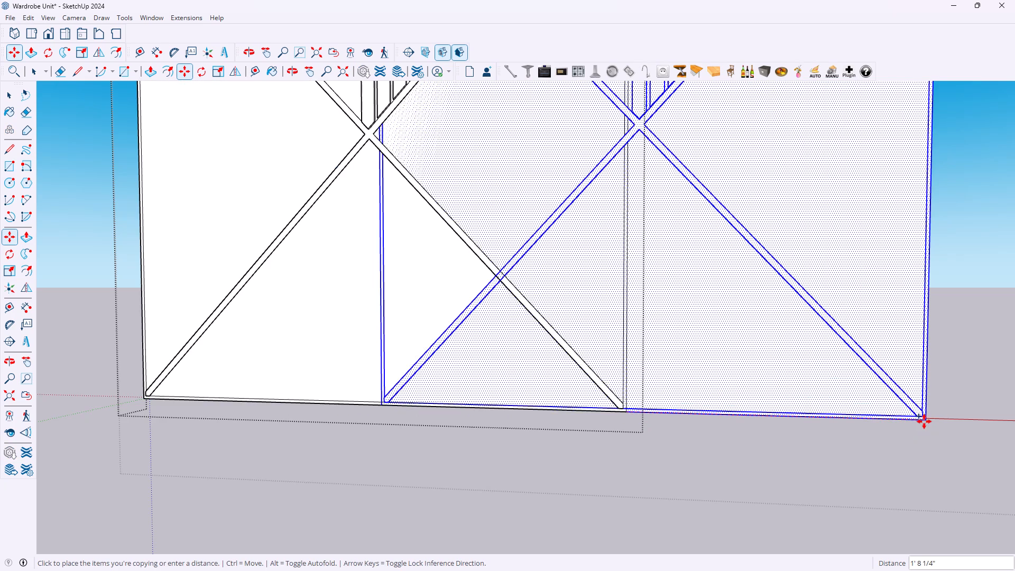
{"action": "scroll", "coordinate": [1014, 399], "scroll_direction": "down", "scroll_amount": 5}
{"action": "scroll", "coordinate": [807, 398], "scroll_direction": "down", "scroll_amount": 17}
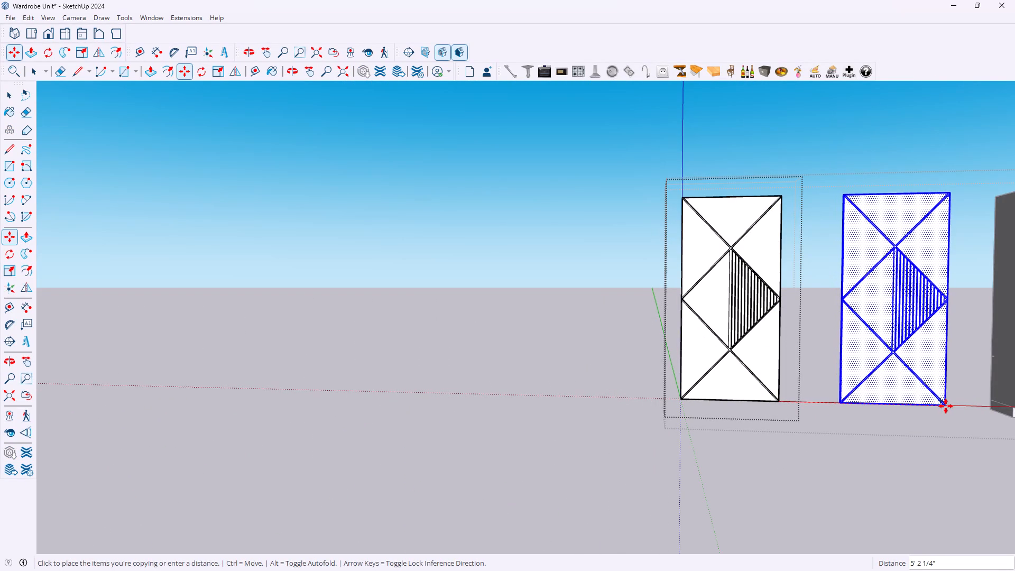
{"action": "left_click", "coordinate": [944, 406]}
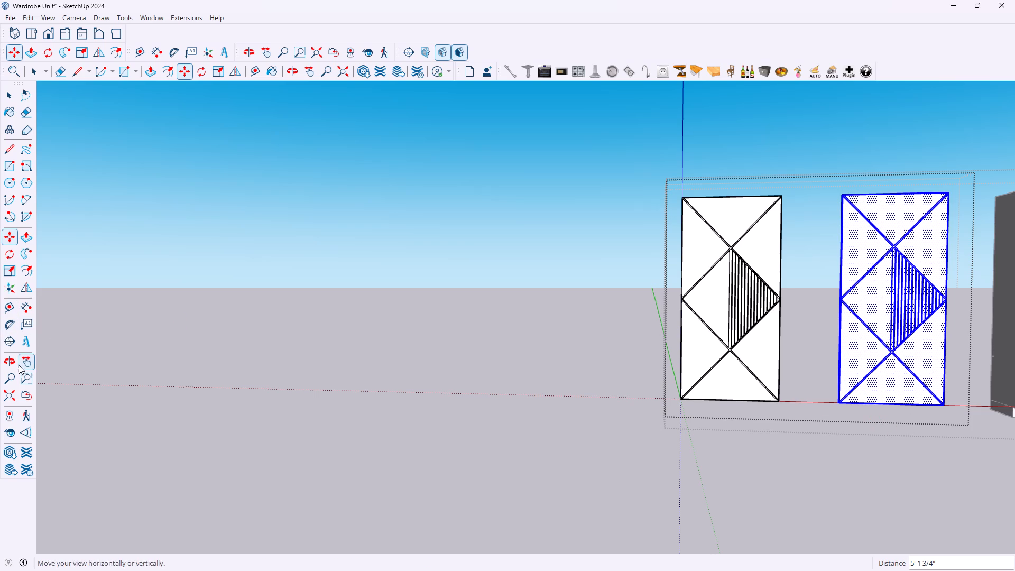
Flip the copied door about its red plane so its slats face the original door, and clear the selection.
{"action": "left_click", "coordinate": [20, 291]}
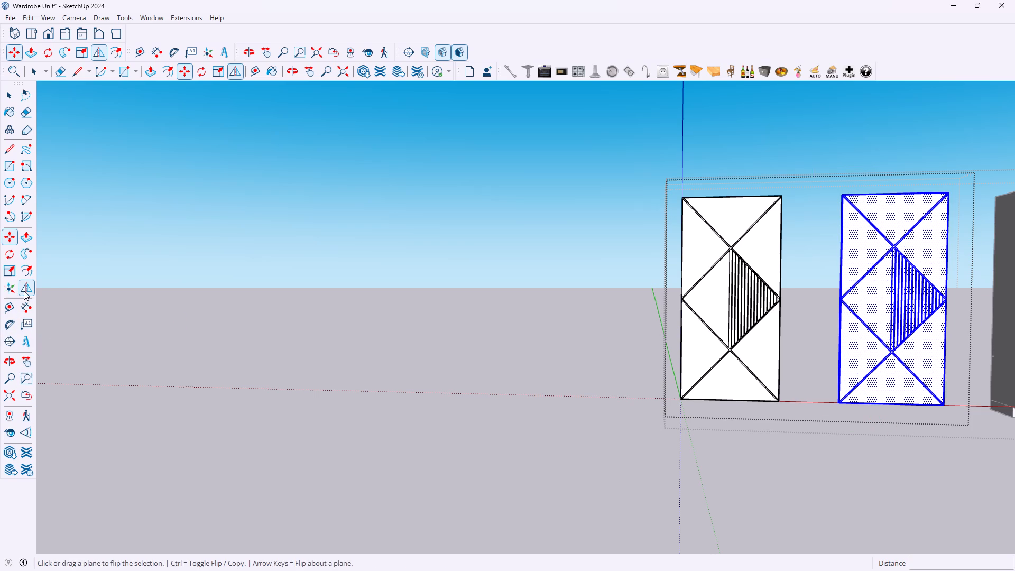
{"action": "left_click", "coordinate": [903, 321]}
{"action": "key", "text": "space"}
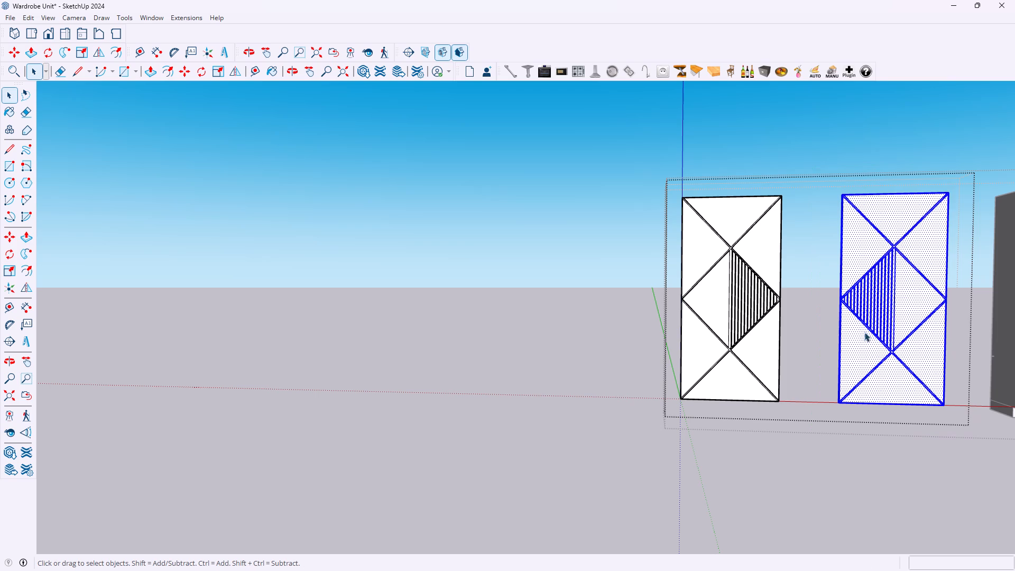
{"action": "left_click", "coordinate": [806, 309]}
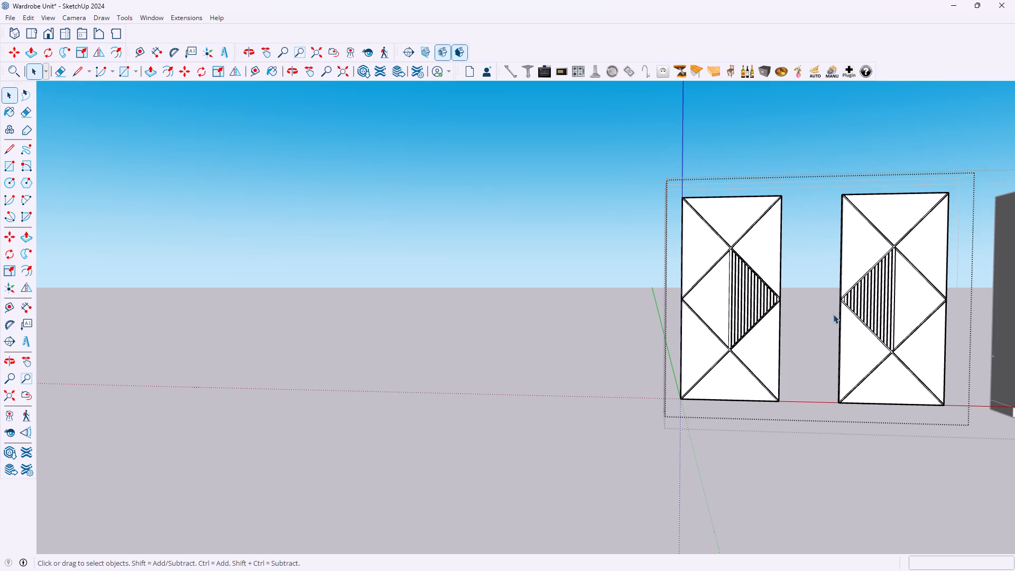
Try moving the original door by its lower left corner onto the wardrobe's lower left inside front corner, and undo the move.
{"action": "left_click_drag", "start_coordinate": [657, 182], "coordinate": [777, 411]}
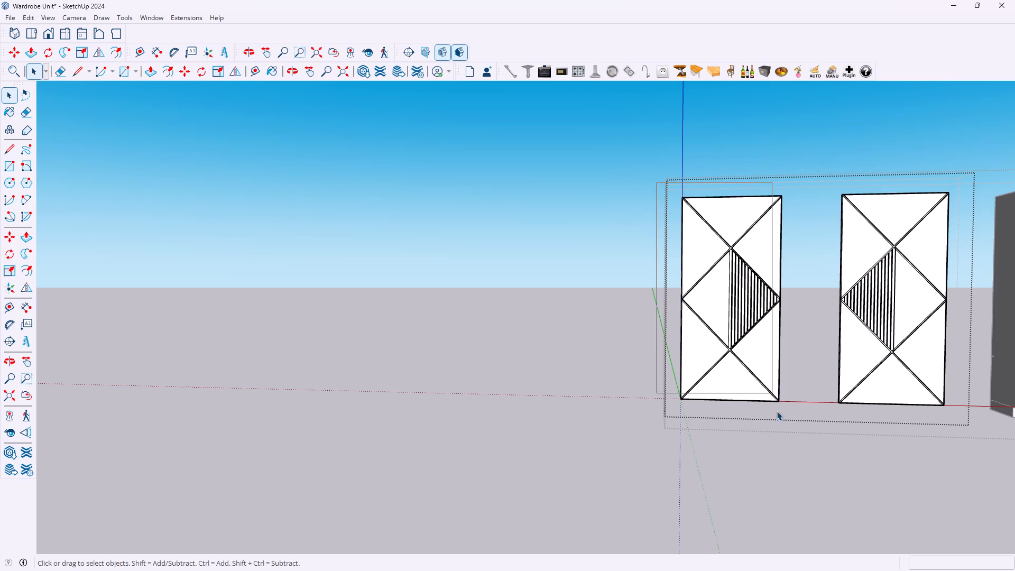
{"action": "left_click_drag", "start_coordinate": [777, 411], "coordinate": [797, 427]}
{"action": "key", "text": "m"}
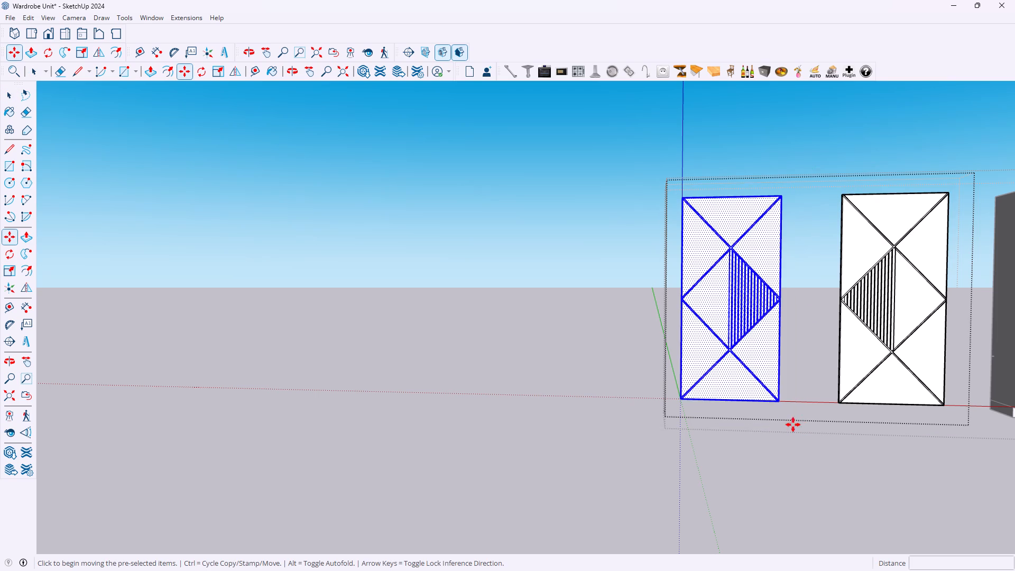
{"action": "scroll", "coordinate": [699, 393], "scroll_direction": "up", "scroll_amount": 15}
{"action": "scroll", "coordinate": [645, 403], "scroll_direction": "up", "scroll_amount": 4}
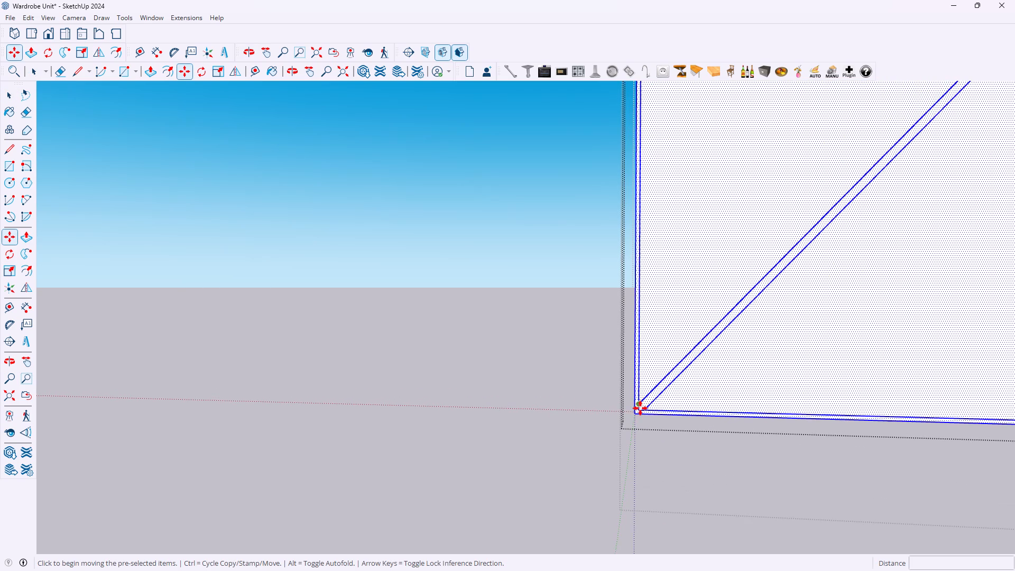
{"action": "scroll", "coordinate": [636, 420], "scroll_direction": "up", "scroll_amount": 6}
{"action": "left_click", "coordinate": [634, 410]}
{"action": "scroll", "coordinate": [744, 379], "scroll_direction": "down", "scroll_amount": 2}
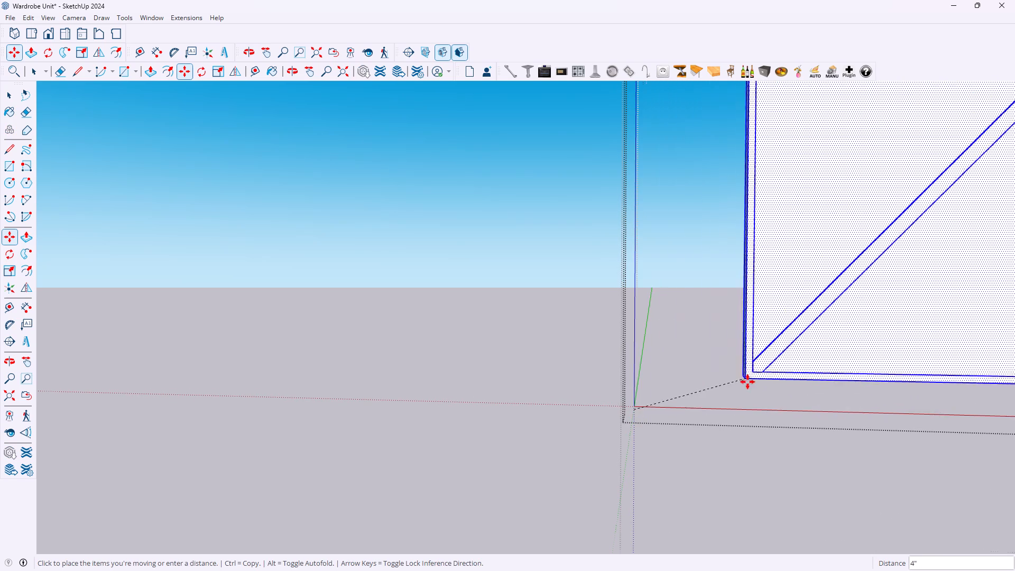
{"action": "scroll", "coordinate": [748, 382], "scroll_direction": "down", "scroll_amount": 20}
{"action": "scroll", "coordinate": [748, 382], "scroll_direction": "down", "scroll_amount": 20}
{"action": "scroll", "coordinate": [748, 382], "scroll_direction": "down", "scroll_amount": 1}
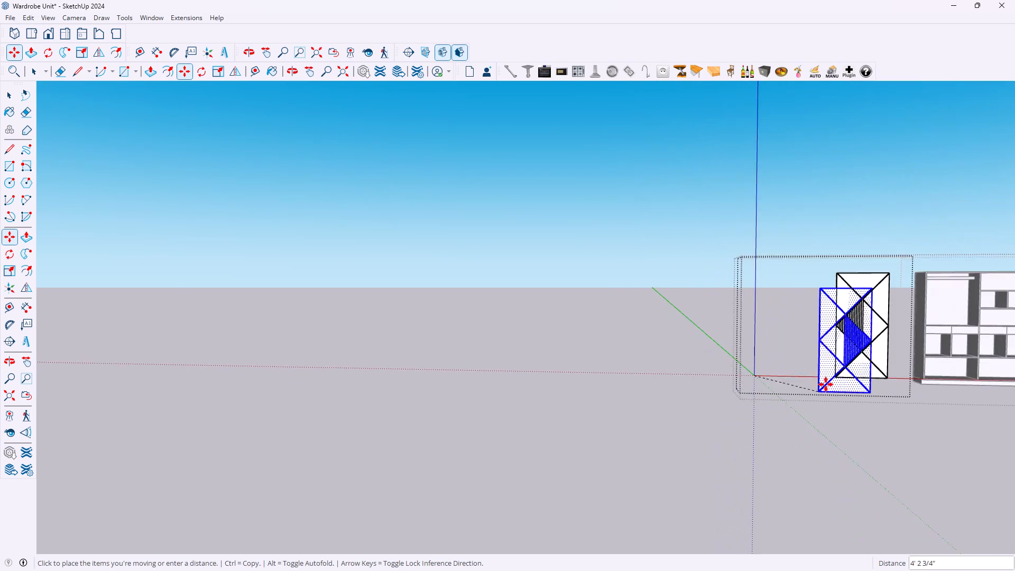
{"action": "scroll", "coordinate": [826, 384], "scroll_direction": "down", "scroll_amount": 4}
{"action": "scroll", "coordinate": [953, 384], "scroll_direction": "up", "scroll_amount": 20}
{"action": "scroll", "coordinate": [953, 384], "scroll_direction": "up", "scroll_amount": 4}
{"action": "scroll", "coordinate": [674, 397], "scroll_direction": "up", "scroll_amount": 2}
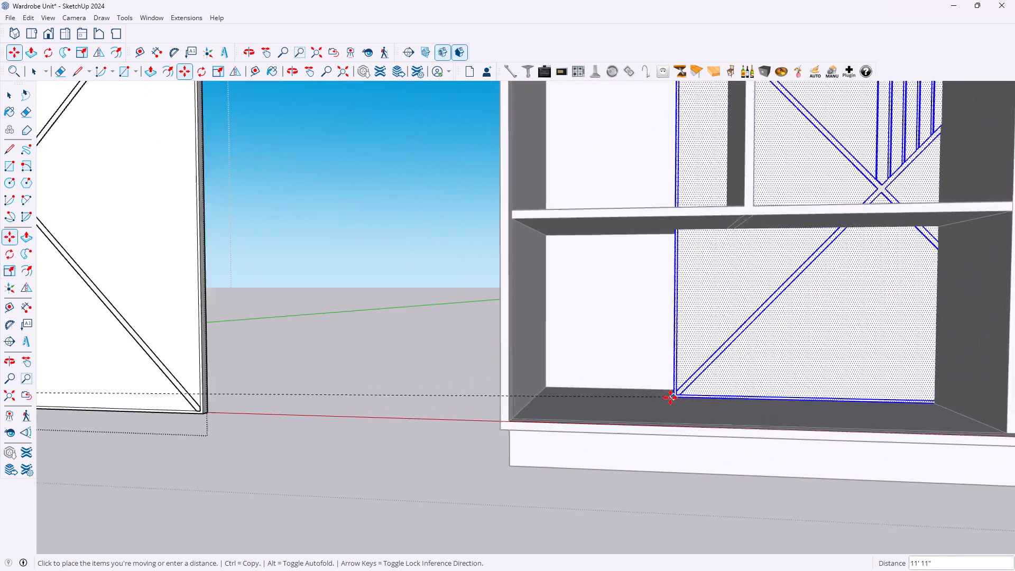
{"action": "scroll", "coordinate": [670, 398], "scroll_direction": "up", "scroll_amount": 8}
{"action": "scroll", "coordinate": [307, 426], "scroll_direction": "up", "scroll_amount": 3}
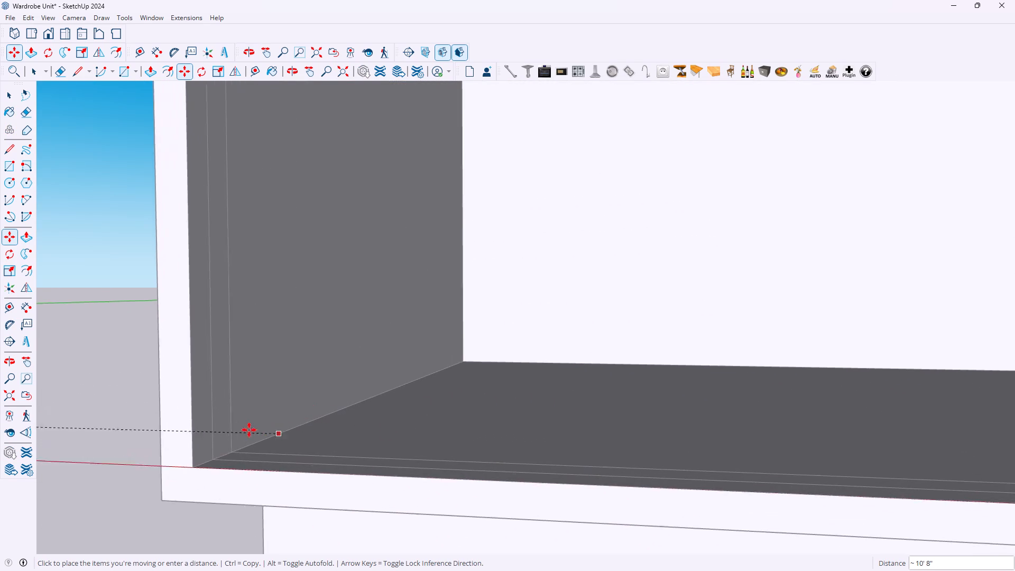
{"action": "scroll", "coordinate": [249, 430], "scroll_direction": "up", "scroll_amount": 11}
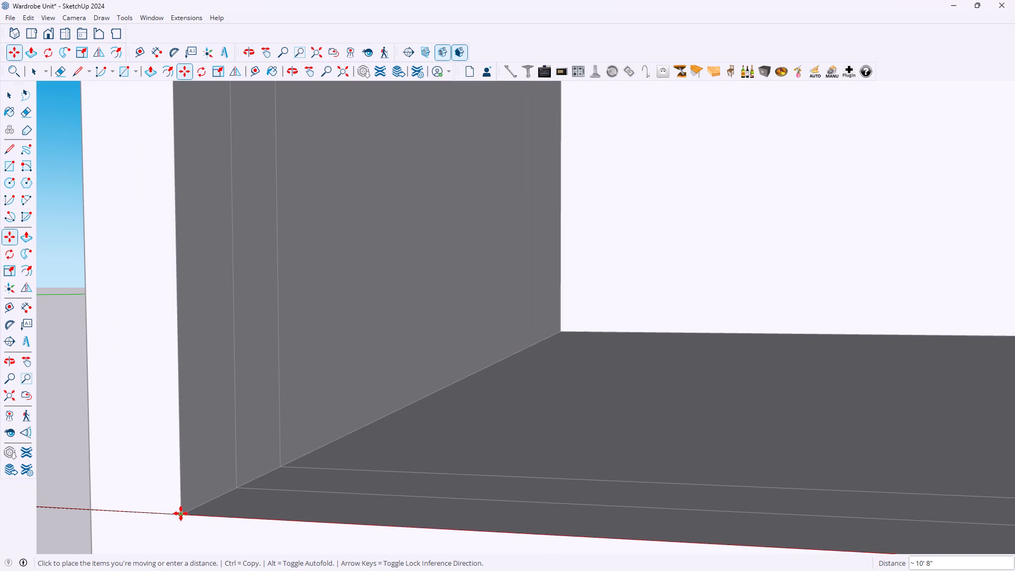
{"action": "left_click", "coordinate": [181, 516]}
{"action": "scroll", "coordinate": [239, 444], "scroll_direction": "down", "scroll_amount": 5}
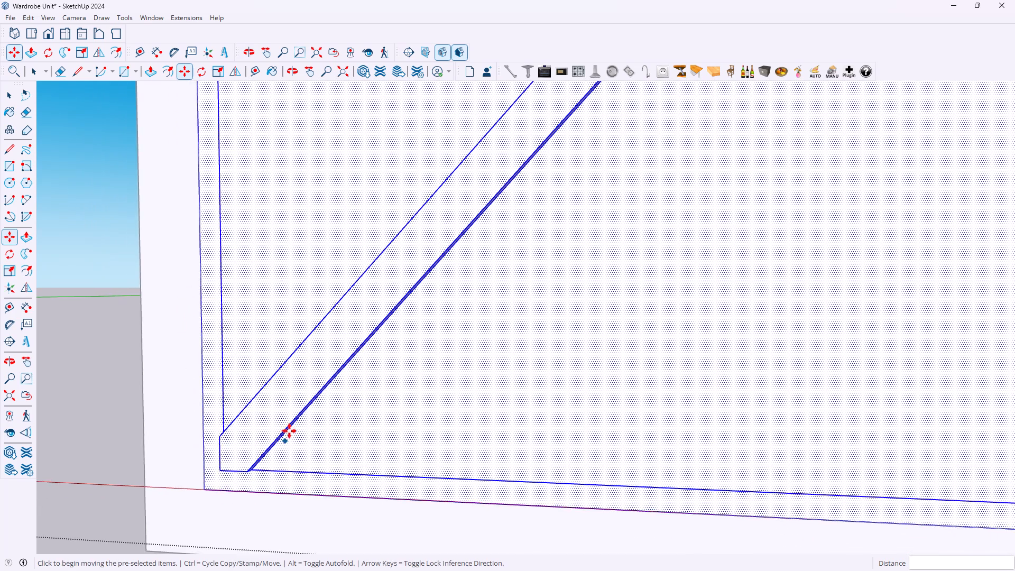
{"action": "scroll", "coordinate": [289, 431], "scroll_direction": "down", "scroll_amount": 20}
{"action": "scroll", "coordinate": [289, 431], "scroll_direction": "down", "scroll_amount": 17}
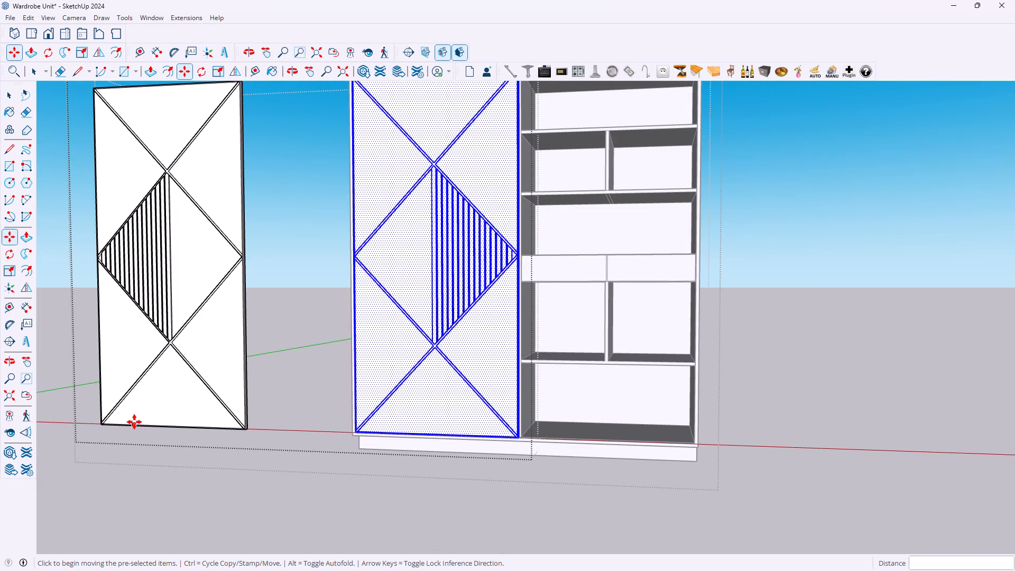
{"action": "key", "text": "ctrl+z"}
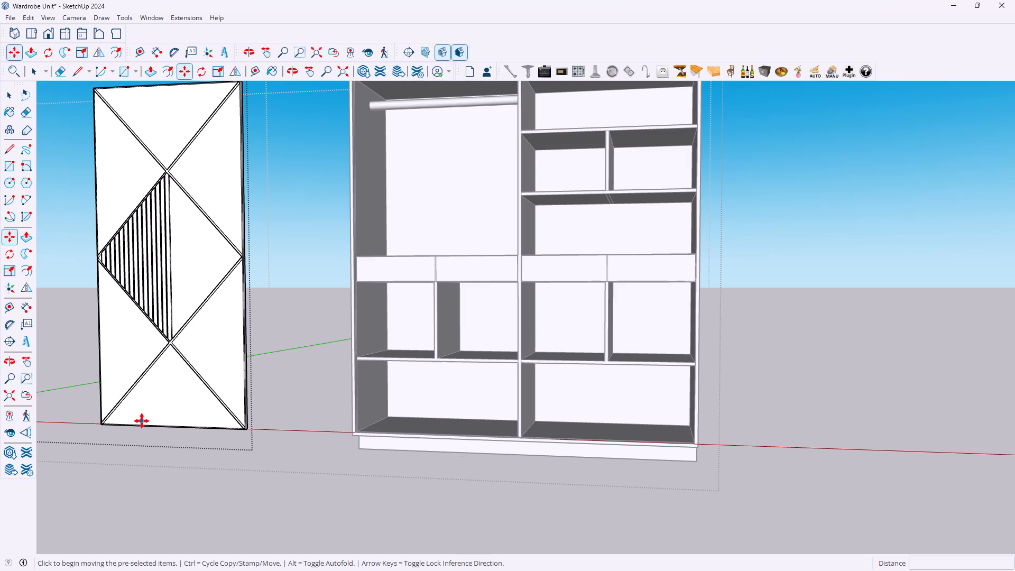
Move the mirrored door by its lower left back corner onto the midpoint of the wardrobe's central divider's bottom front edge.
{"action": "scroll", "coordinate": [241, 419], "scroll_direction": "up", "scroll_amount": 4}
{"action": "scroll", "coordinate": [770, 452], "scroll_direction": "up", "scroll_amount": 2}
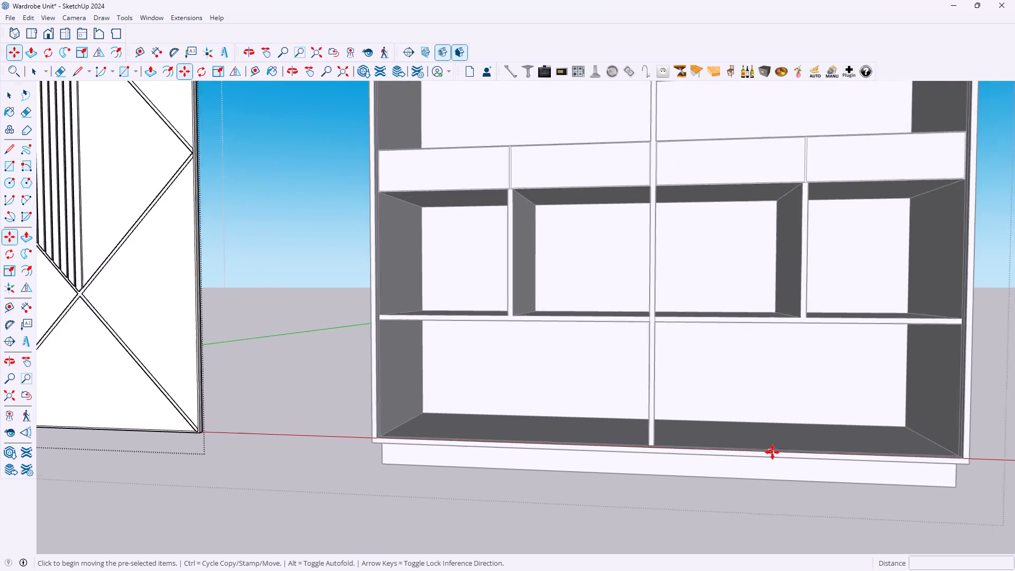
{"action": "scroll", "coordinate": [772, 452], "scroll_direction": "up", "scroll_amount": 12}
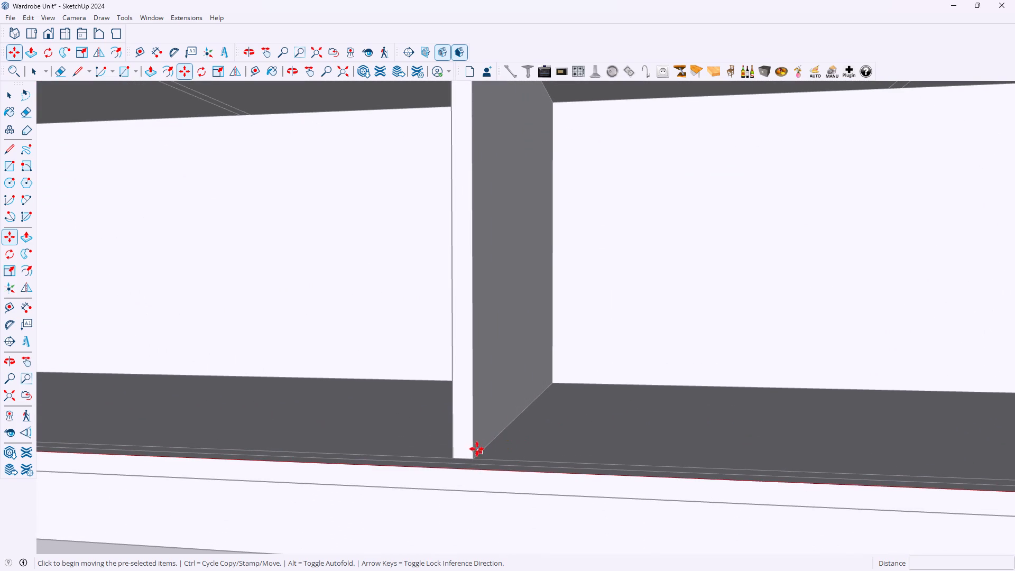
{"action": "scroll", "coordinate": [479, 433], "scroll_direction": "down", "scroll_amount": 20}
{"action": "scroll", "coordinate": [479, 433], "scroll_direction": "down", "scroll_amount": 5}
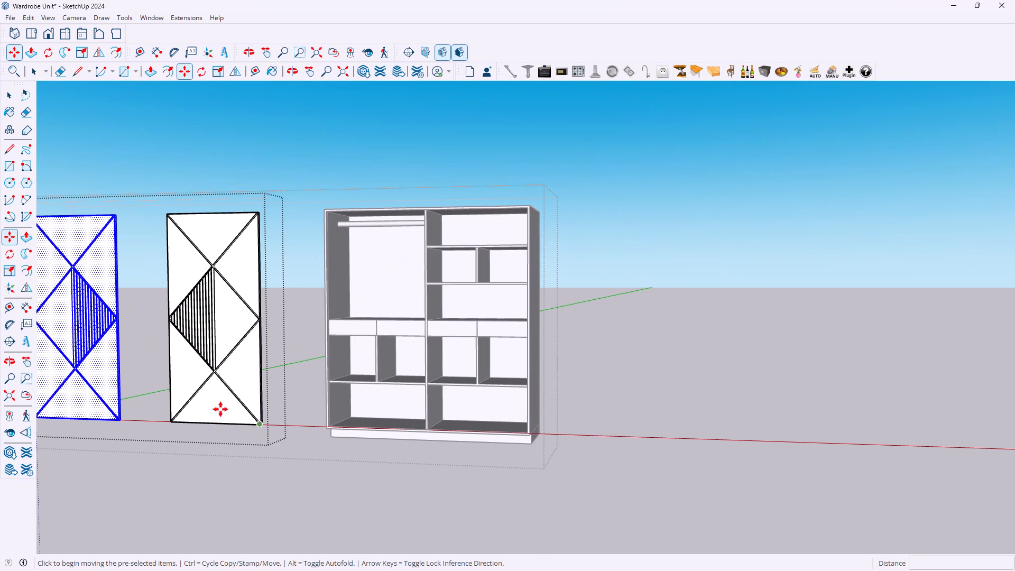
{"action": "key", "text": "space"}
{"action": "left_click_drag", "start_coordinate": [147, 204], "coordinate": [260, 405]}
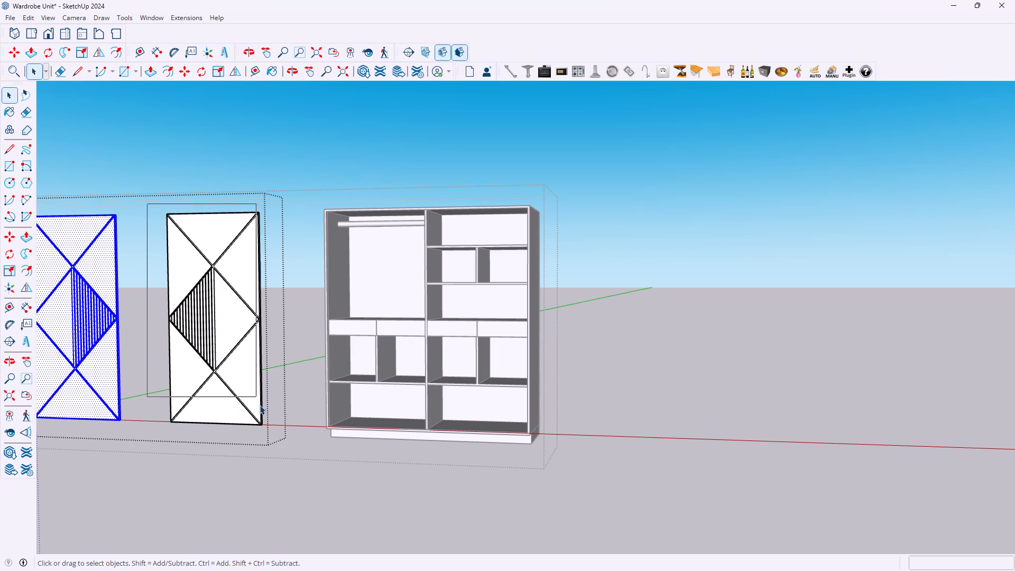
{"action": "left_click_drag", "start_coordinate": [260, 405], "coordinate": [279, 444]}
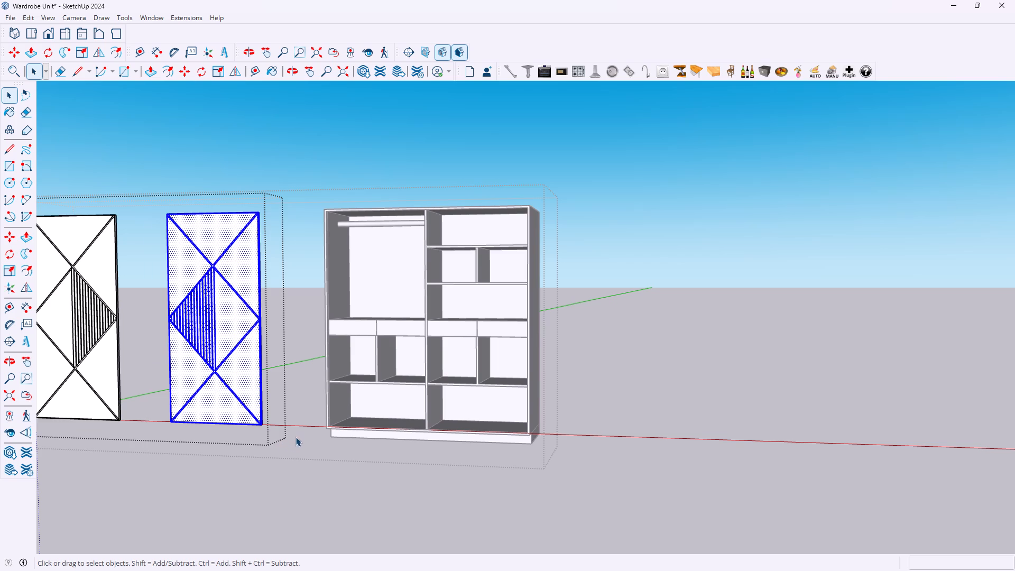
{"action": "key", "text": "m"}
{"action": "middle_click_drag", "start_coordinate": [225, 411], "coordinate": [591, 427]}
{"action": "scroll", "coordinate": [396, 415], "scroll_direction": "down", "scroll_amount": 1}
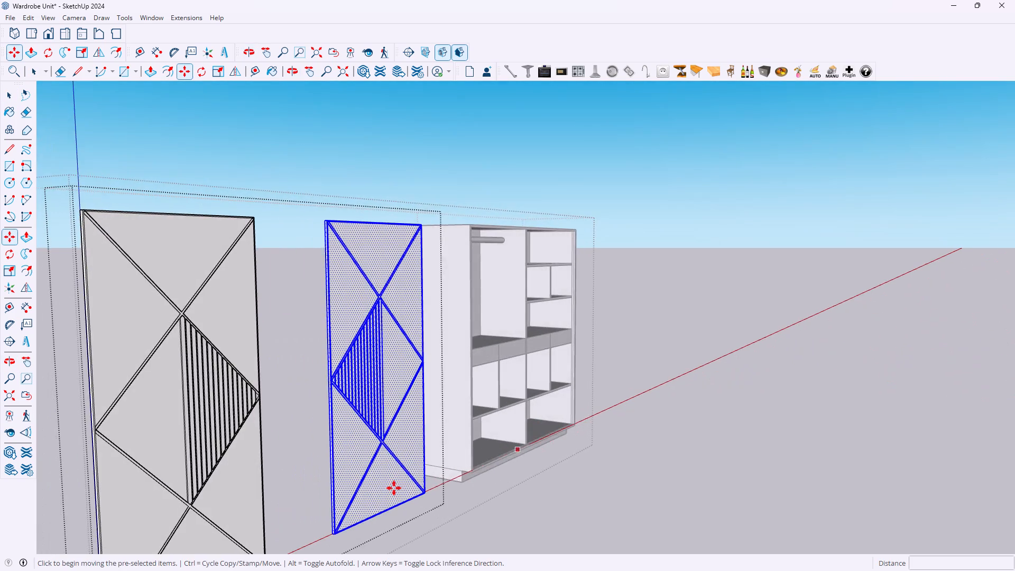
{"action": "scroll", "coordinate": [310, 517], "scroll_direction": "up", "scroll_amount": 4}
{"action": "scroll", "coordinate": [353, 538], "scroll_direction": "up", "scroll_amount": 18}
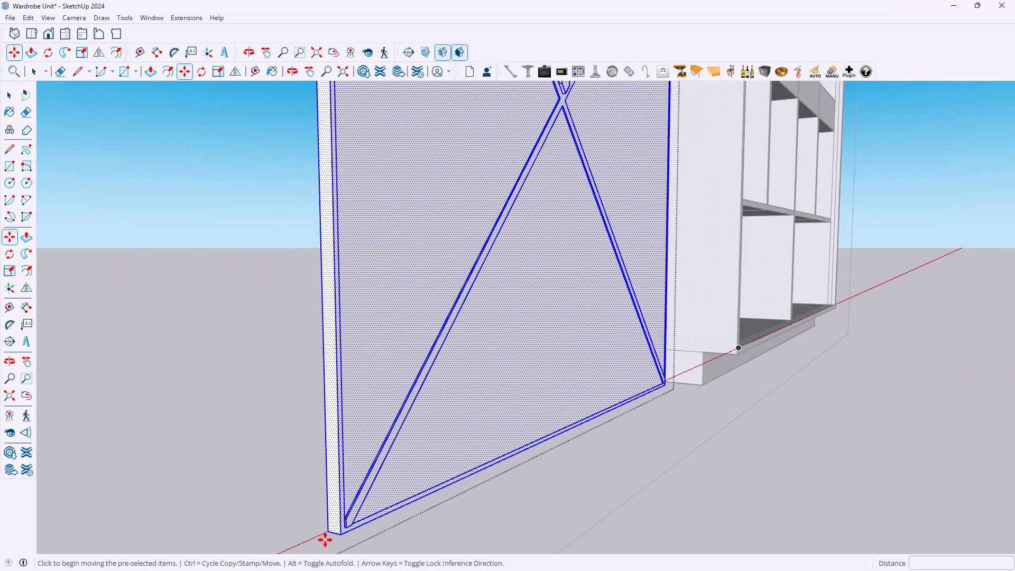
{"action": "scroll", "coordinate": [325, 540], "scroll_direction": "up", "scroll_amount": 7}
{"action": "left_click", "coordinate": [329, 526]}
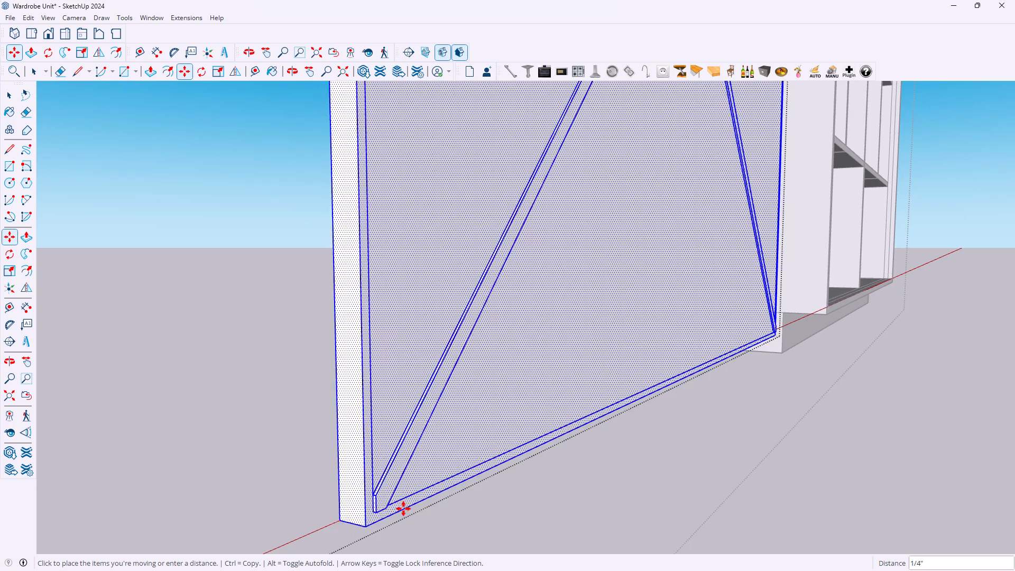
{"action": "scroll", "coordinate": [756, 407], "scroll_direction": "down", "scroll_amount": 13}
{"action": "middle_click_drag", "start_coordinate": [905, 306], "coordinate": [721, 312]}
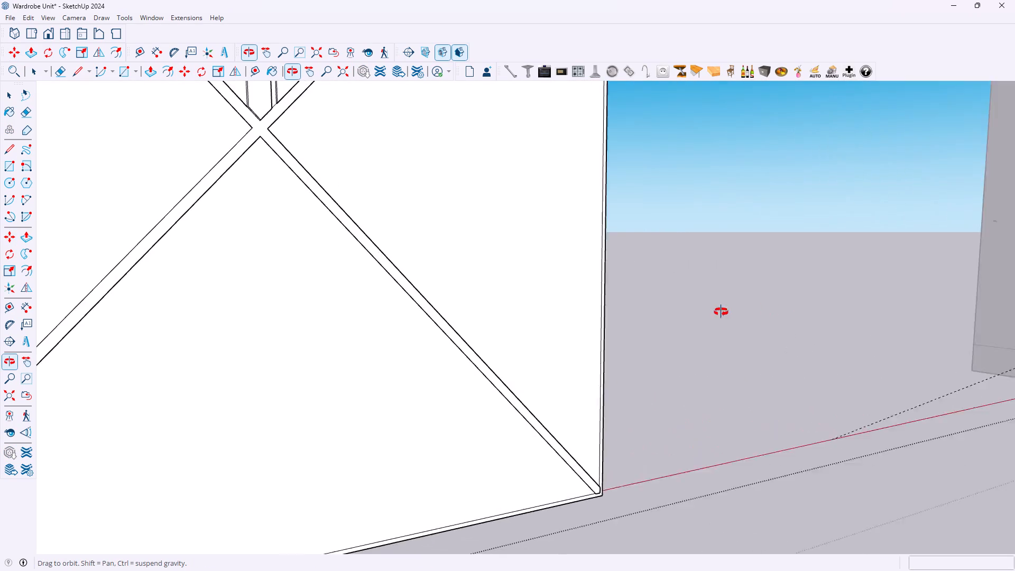
{"action": "middle_click_drag", "start_coordinate": [721, 312], "coordinate": [691, 308]}
{"action": "scroll", "coordinate": [717, 297], "scroll_direction": "down", "scroll_amount": 19}
{"action": "scroll", "coordinate": [881, 320], "scroll_direction": "up", "scroll_amount": 1}
{"action": "scroll", "coordinate": [882, 320], "scroll_direction": "down", "scroll_amount": 6}
{"action": "scroll", "coordinate": [999, 325], "scroll_direction": "down", "scroll_amount": 2}
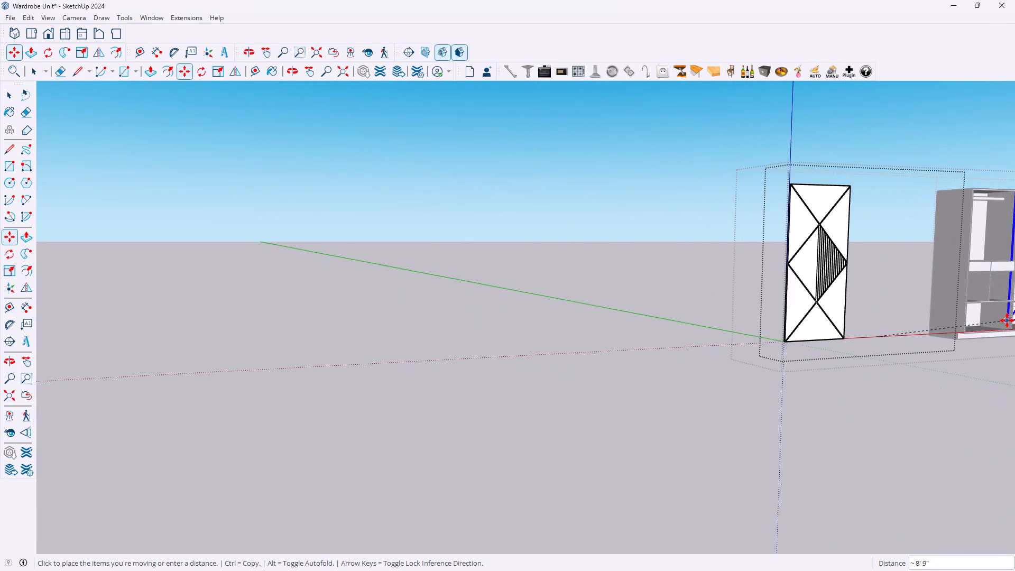
{"action": "scroll", "coordinate": [1007, 320], "scroll_direction": "down", "scroll_amount": 1}
{"action": "middle_click_drag", "start_coordinate": [994, 321], "coordinate": [878, 310]}
{"action": "scroll", "coordinate": [920, 311], "scroll_direction": "down", "scroll_amount": 18}
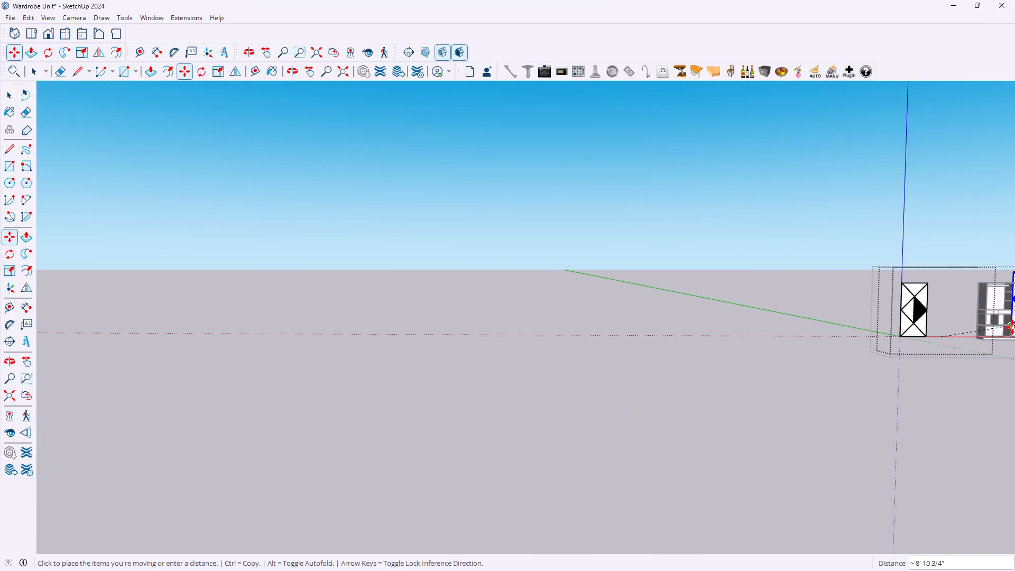
{"action": "scroll", "coordinate": [956, 322], "scroll_direction": "down", "scroll_amount": 11}
{"action": "scroll", "coordinate": [995, 326], "scroll_direction": "up", "scroll_amount": 19}
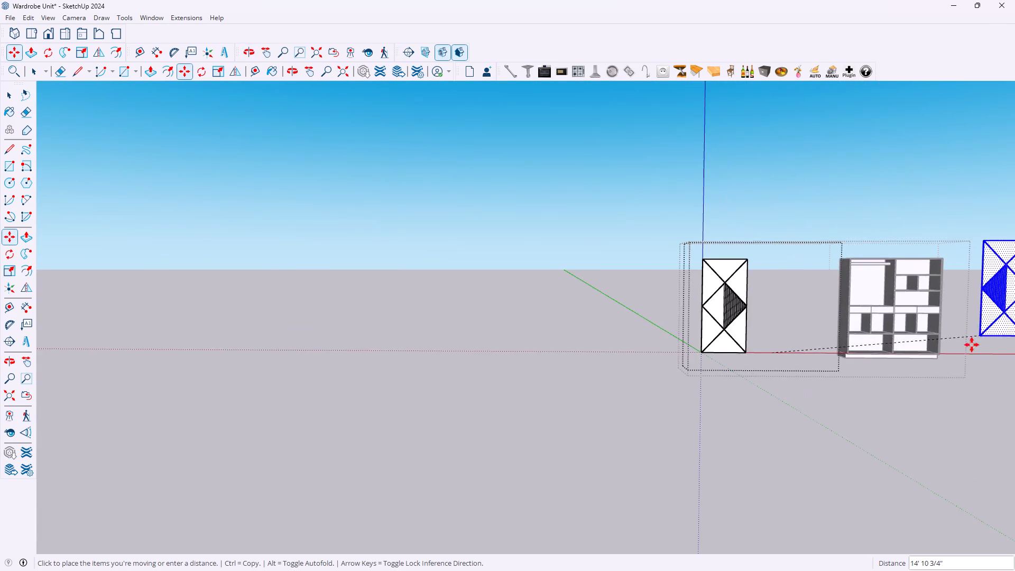
{"action": "scroll", "coordinate": [972, 345], "scroll_direction": "up", "scroll_amount": 16}
{"action": "middle_click_drag", "start_coordinate": [779, 302], "coordinate": [796, 366]}
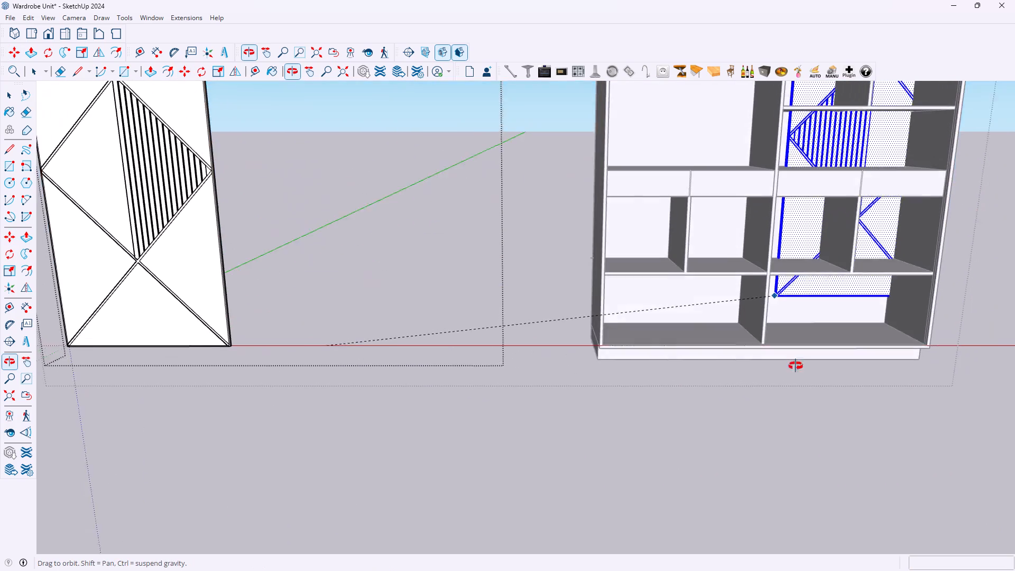
{"action": "middle_click_drag", "start_coordinate": [796, 366], "coordinate": [796, 377]}
{"action": "scroll", "coordinate": [779, 329], "scroll_direction": "up", "scroll_amount": 10}
{"action": "scroll", "coordinate": [759, 379], "scroll_direction": "up", "scroll_amount": 7}
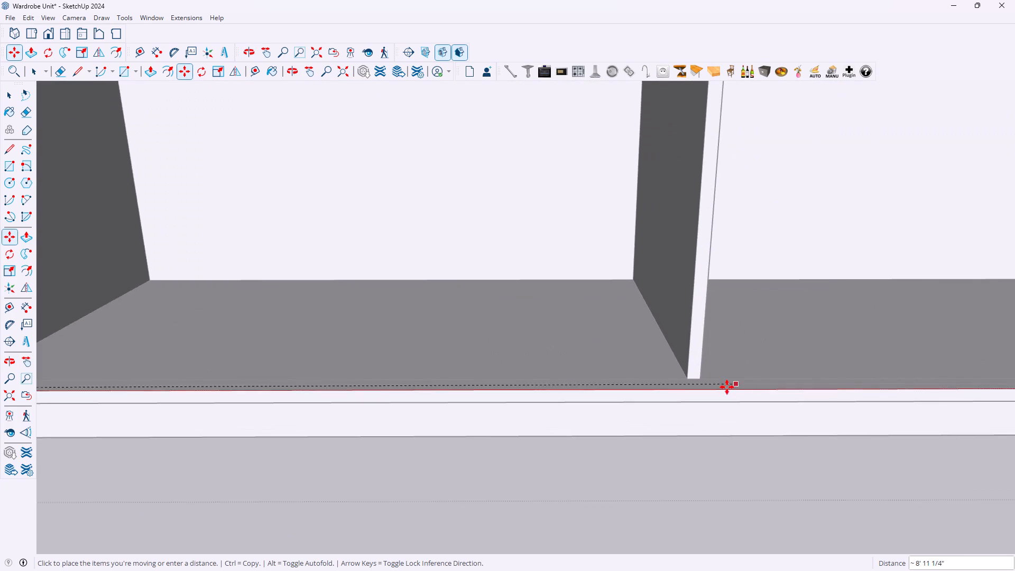
{"action": "scroll", "coordinate": [727, 387], "scroll_direction": "up", "scroll_amount": 8}
{"action": "scroll", "coordinate": [668, 381], "scroll_direction": "up", "scroll_amount": 4}
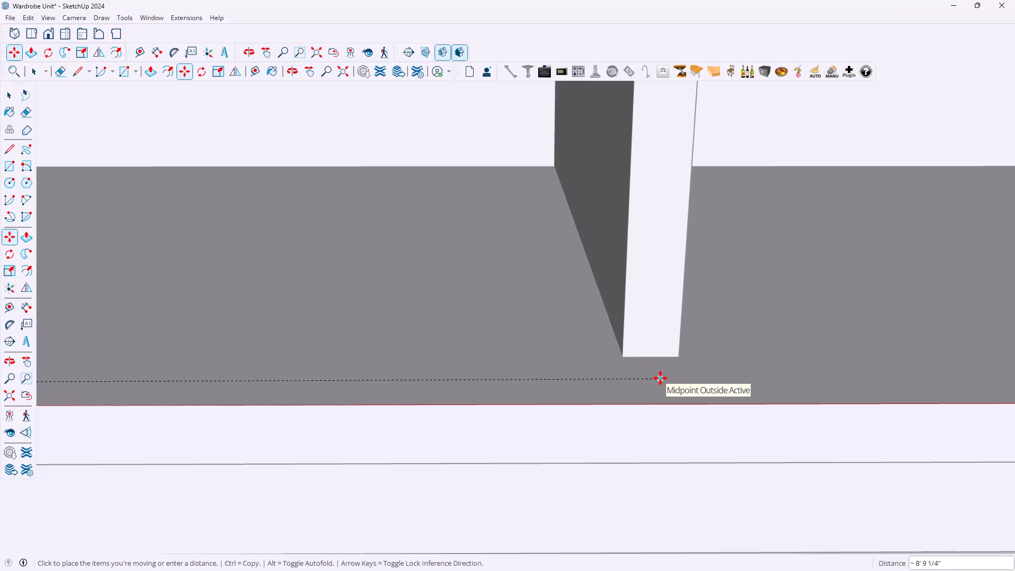
{"action": "left_click", "coordinate": [652, 358]}
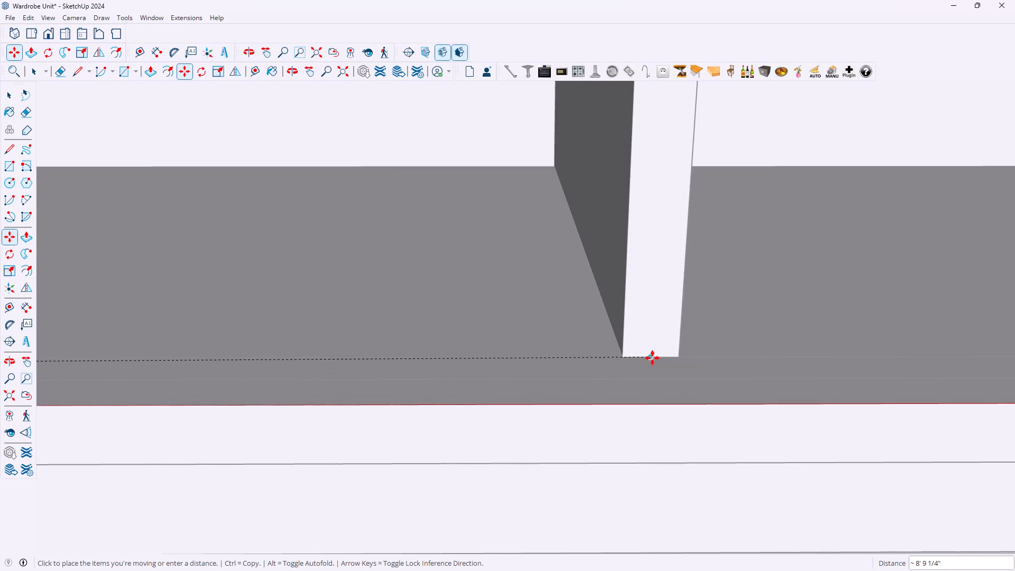
Examine how the placed door fits at the wardrobe's lower right inside corner, and leave the door group.
{"action": "scroll", "coordinate": [664, 359], "scroll_direction": "down", "scroll_amount": 5}
{"action": "scroll", "coordinate": [704, 367], "scroll_direction": "down", "scroll_amount": 19}
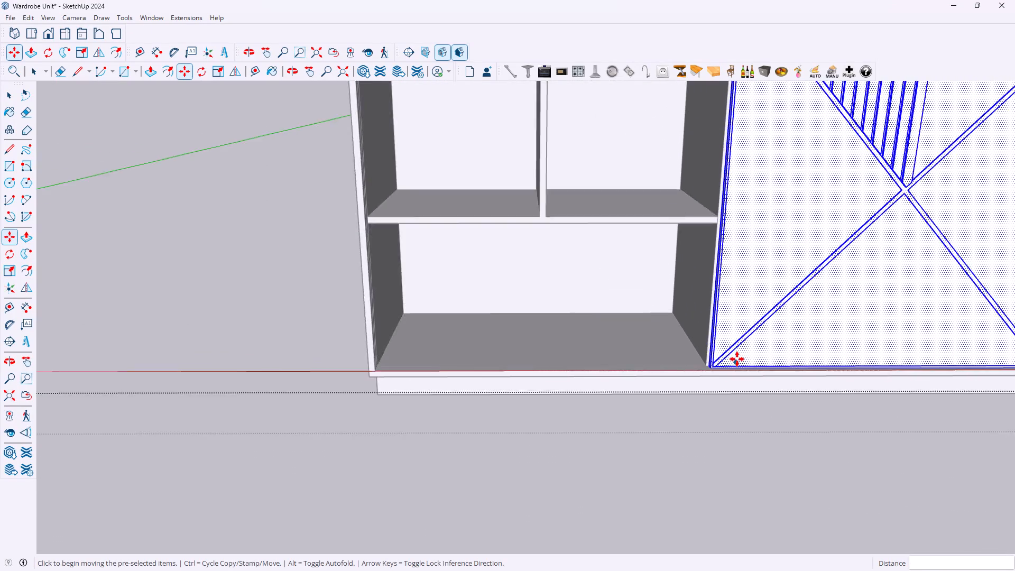
{"action": "scroll", "coordinate": [737, 359], "scroll_direction": "down", "scroll_amount": 9}
{"action": "middle_click_drag", "start_coordinate": [927, 368], "coordinate": [785, 325]}
{"action": "scroll", "coordinate": [924, 387], "scroll_direction": "up", "scroll_amount": 10}
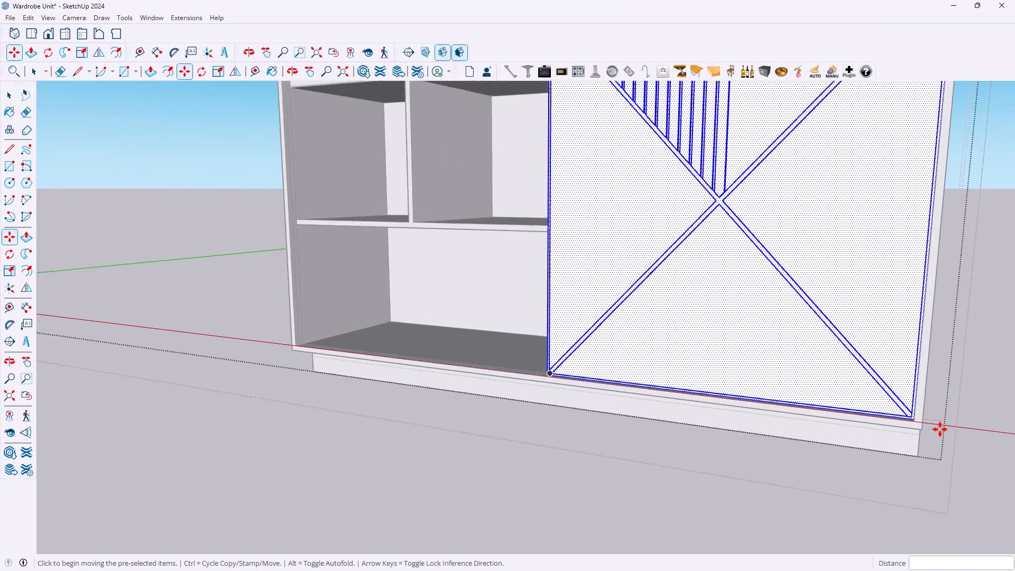
{"action": "scroll", "coordinate": [940, 429], "scroll_direction": "up", "scroll_amount": 16}
{"action": "scroll", "coordinate": [801, 421], "scroll_direction": "up", "scroll_amount": 1}
{"action": "middle_click_drag", "start_coordinate": [800, 421], "coordinate": [889, 421]}
{"action": "scroll", "coordinate": [887, 404], "scroll_direction": "up", "scroll_amount": 3}
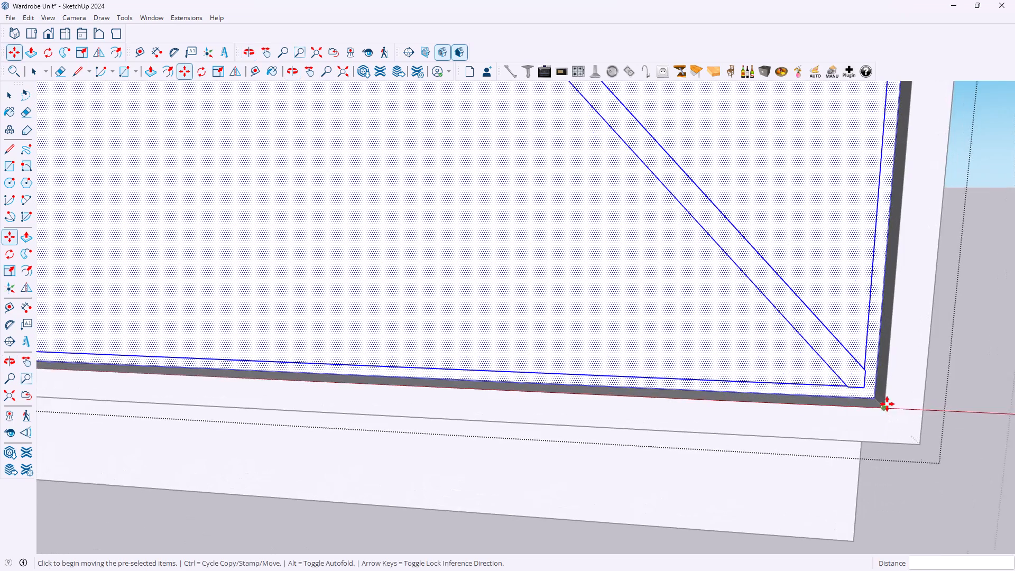
{"action": "scroll", "coordinate": [887, 404], "scroll_direction": "up", "scroll_amount": 20}
{"action": "scroll", "coordinate": [887, 404], "scroll_direction": "up", "scroll_amount": 11}
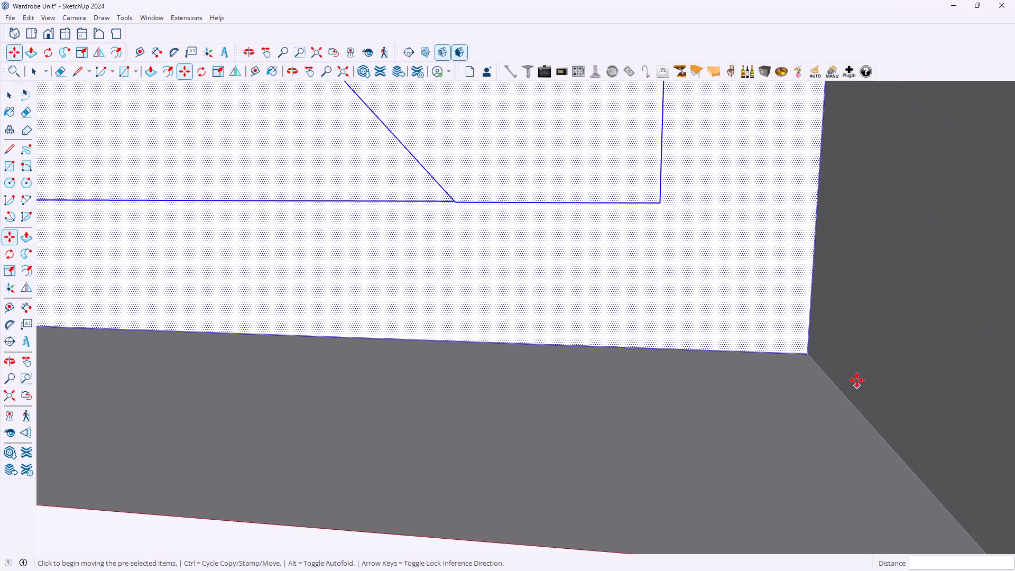
{"action": "scroll", "coordinate": [852, 376], "scroll_direction": "down", "scroll_amount": 20}
{"action": "scroll", "coordinate": [852, 376], "scroll_direction": "down", "scroll_amount": 7}
{"action": "scroll", "coordinate": [826, 381], "scroll_direction": "up", "scroll_amount": 1}
{"action": "scroll", "coordinate": [826, 381], "scroll_direction": "down", "scroll_amount": 5}
{"action": "scroll", "coordinate": [825, 382], "scroll_direction": "up", "scroll_amount": 1}
{"action": "scroll", "coordinate": [825, 382], "scroll_direction": "down", "scroll_amount": 11}
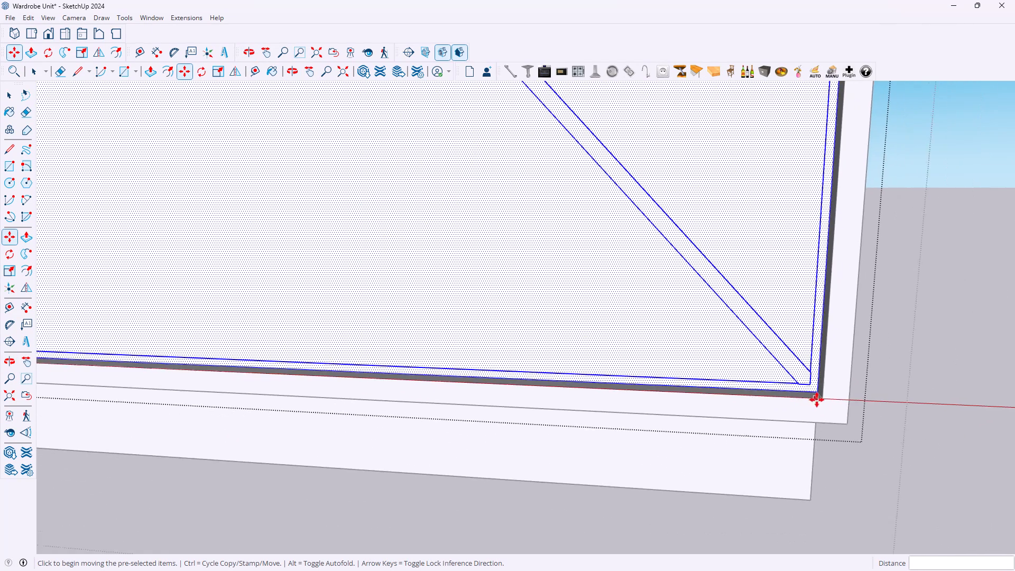
{"action": "scroll", "coordinate": [817, 400], "scroll_direction": "down", "scroll_amount": 20}
{"action": "scroll", "coordinate": [817, 400], "scroll_direction": "down", "scroll_amount": 15}
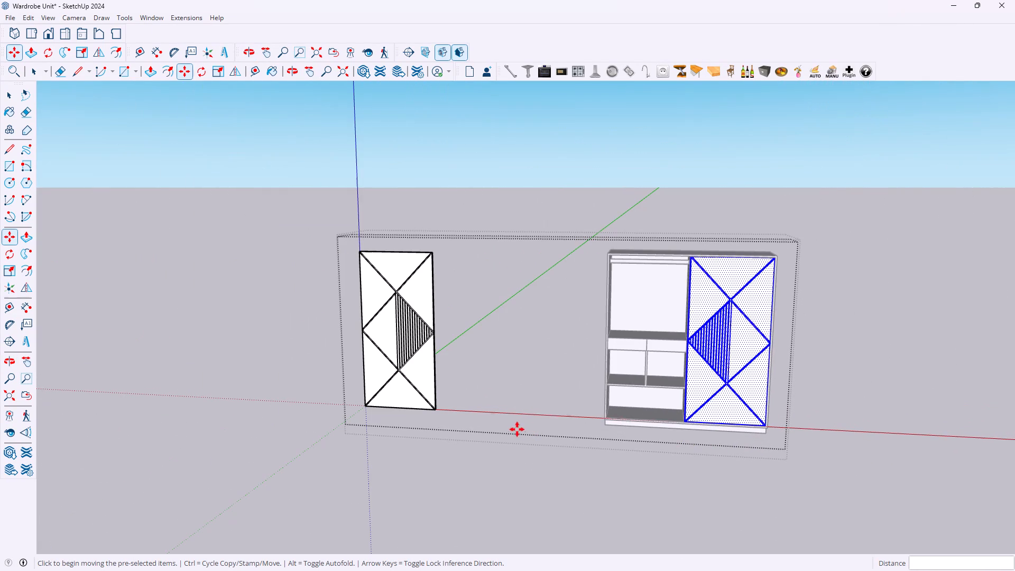
{"action": "left_click", "coordinate": [479, 384]}
{"action": "key", "text": "space"}
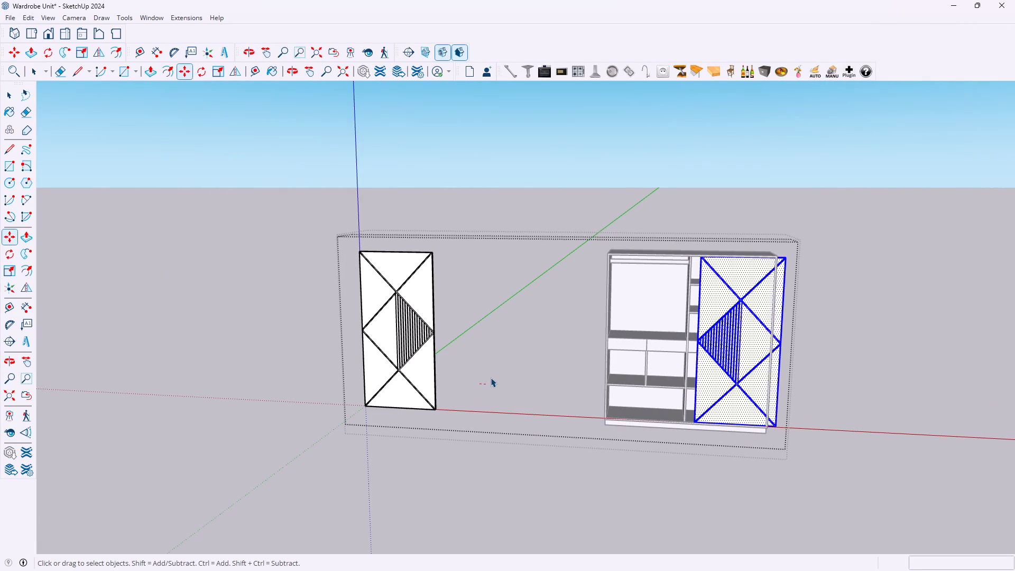
{"action": "key", "text": "Escape"}
Examine the placed door's lower edge against the central divider and the gap at the wardrobe's outer side.
{"action": "scroll", "coordinate": [721, 435], "scroll_direction": "up", "scroll_amount": 11}
{"action": "scroll", "coordinate": [519, 381], "scroll_direction": "up", "scroll_amount": 3}
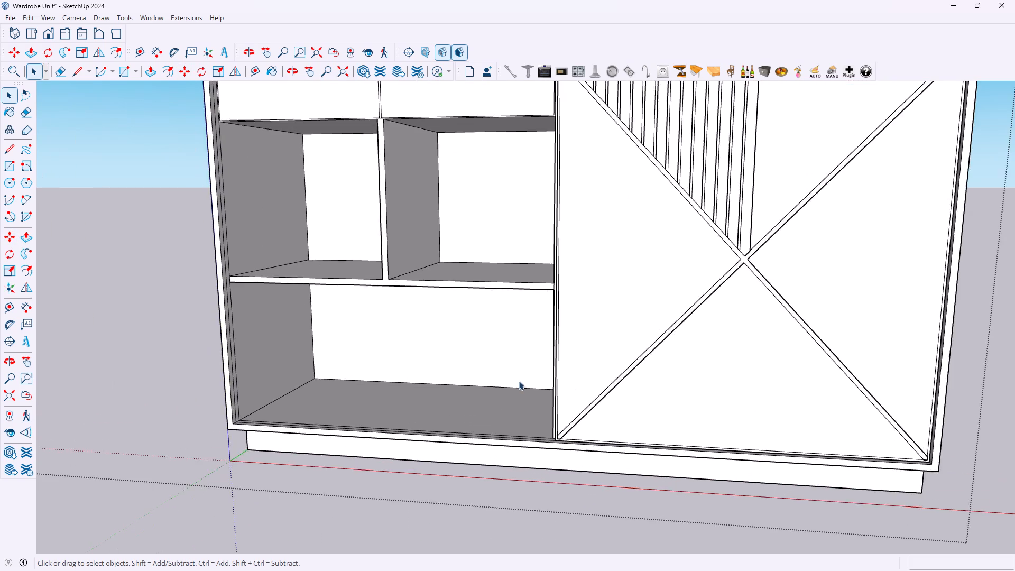
{"action": "scroll", "coordinate": [519, 381], "scroll_direction": "up", "scroll_amount": 8}
{"action": "middle_click_drag", "start_coordinate": [542, 431], "coordinate": [639, 433]}
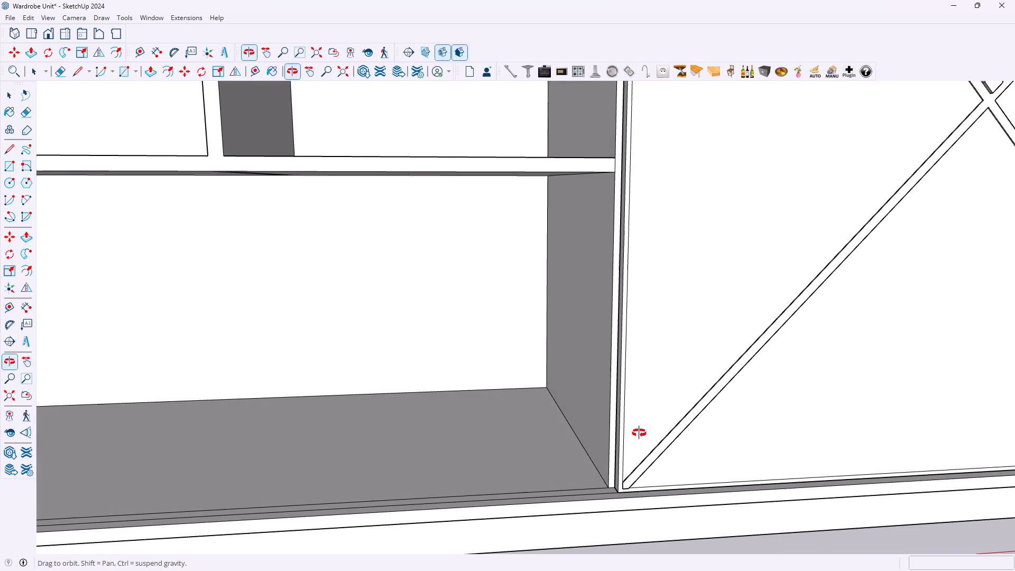
{"action": "middle_click_drag", "start_coordinate": [639, 433], "coordinate": [552, 407]}
{"action": "scroll", "coordinate": [564, 391], "scroll_direction": "down", "scroll_amount": 13}
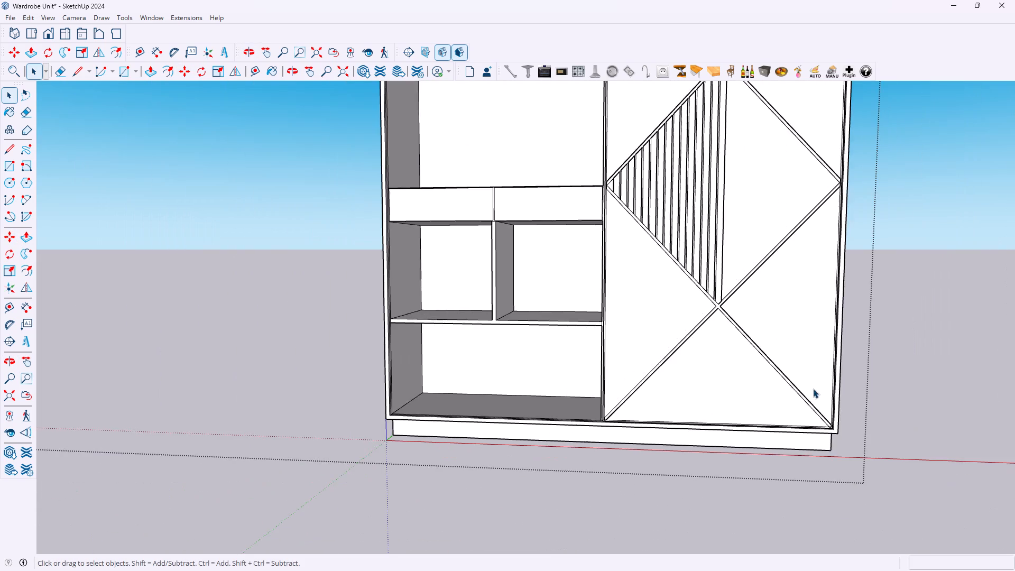
{"action": "scroll", "coordinate": [819, 385], "scroll_direction": "up", "scroll_amount": 20}
{"action": "scroll", "coordinate": [819, 385], "scroll_direction": "up", "scroll_amount": 7}
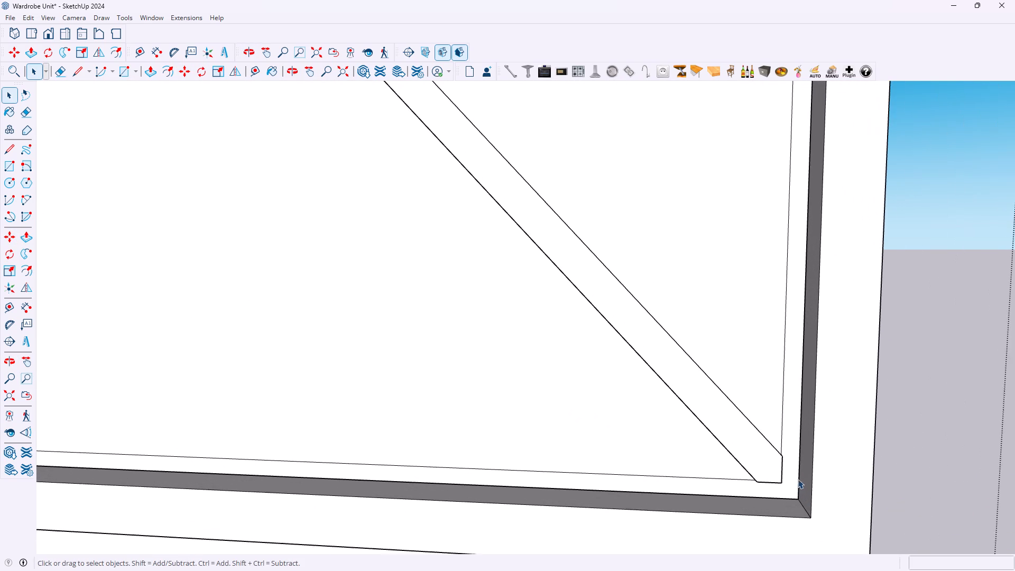
{"action": "scroll", "coordinate": [798, 479], "scroll_direction": "up", "scroll_amount": 7}
{"action": "scroll", "coordinate": [769, 466], "scroll_direction": "down", "scroll_amount": 20}
{"action": "scroll", "coordinate": [769, 466], "scroll_direction": "down", "scroll_amount": 4}
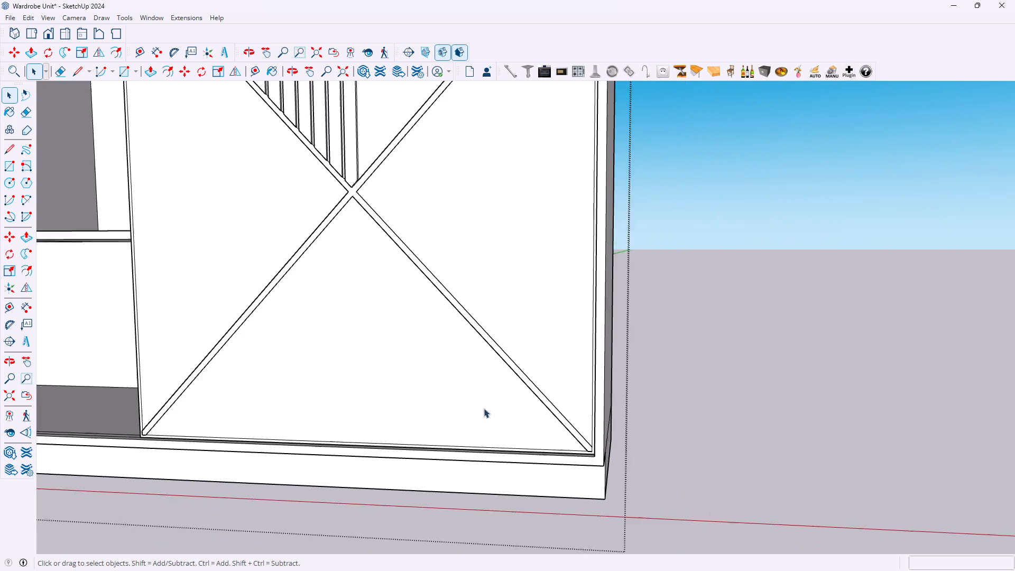
Move the original door by its lower right front corner onto the wardrobe's bottom front endpoint at the central divider, beside the mirrored door.
{"action": "scroll", "coordinate": [484, 408], "scroll_direction": "down", "scroll_amount": 20}
{"action": "scroll", "coordinate": [484, 408], "scroll_direction": "down", "scroll_amount": 1}
{"action": "scroll", "coordinate": [254, 418], "scroll_direction": "up", "scroll_amount": 1}
{"action": "scroll", "coordinate": [250, 418], "scroll_direction": "down", "scroll_amount": 5}
{"action": "scroll", "coordinate": [44, 356], "scroll_direction": "down", "scroll_amount": 2}
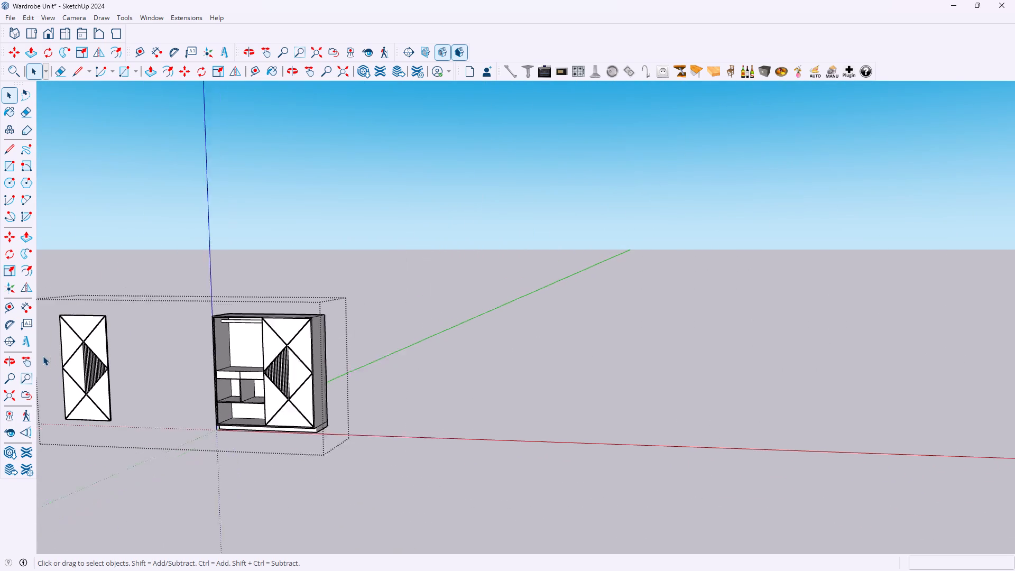
{"action": "scroll", "coordinate": [43, 356], "scroll_direction": "down", "scroll_amount": 3}
{"action": "scroll", "coordinate": [68, 355], "scroll_direction": "up", "scroll_amount": 7}
{"action": "scroll", "coordinate": [53, 315], "scroll_direction": "up", "scroll_amount": 13}
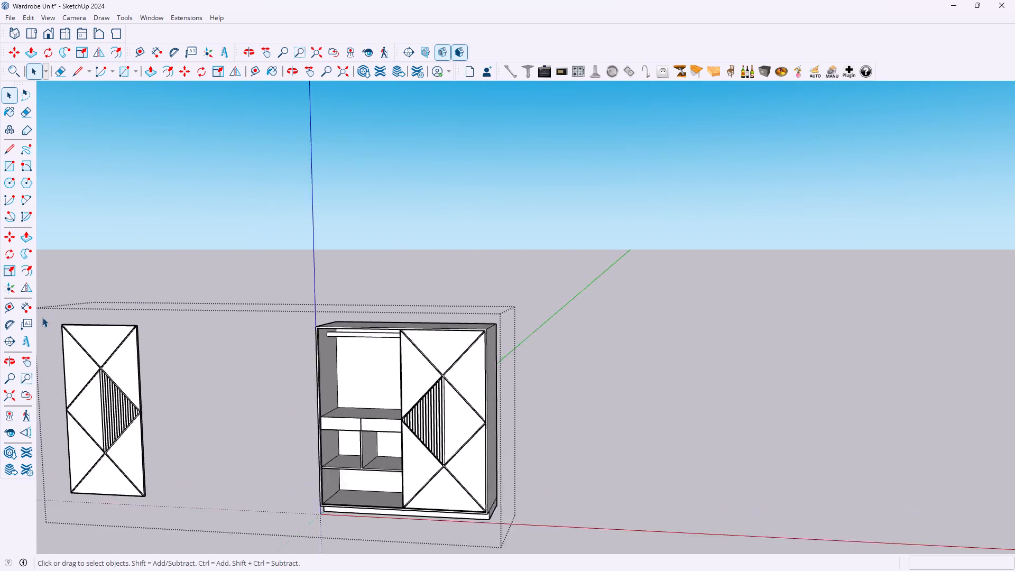
{"action": "scroll", "coordinate": [42, 317], "scroll_direction": "up", "scroll_amount": 7}
{"action": "left_click_drag", "start_coordinate": [47, 313], "coordinate": [232, 491]}
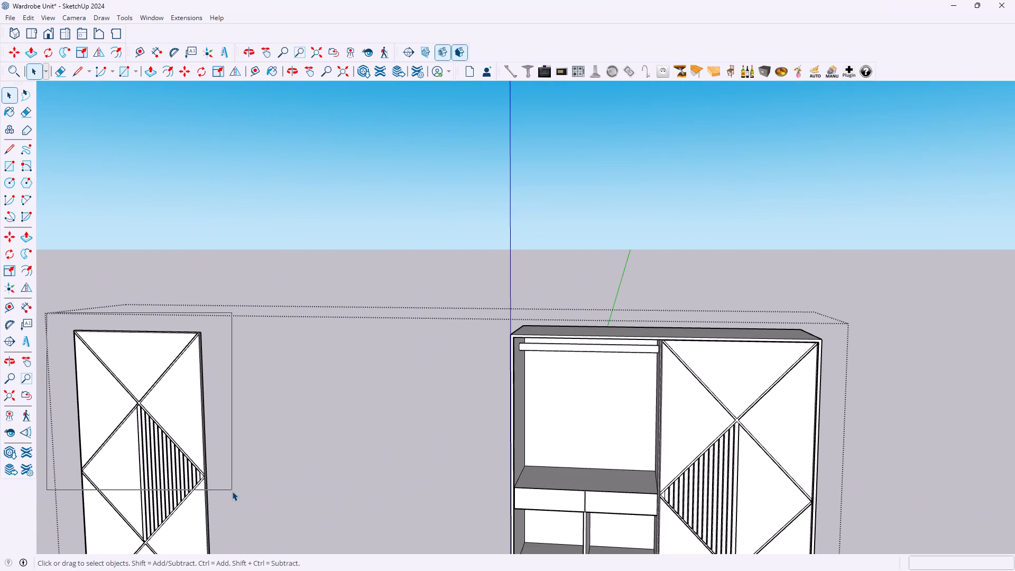
{"action": "left_click_drag", "start_coordinate": [232, 491], "coordinate": [164, 321]}
{"action": "scroll", "coordinate": [159, 313], "scroll_direction": "down", "scroll_amount": 7}
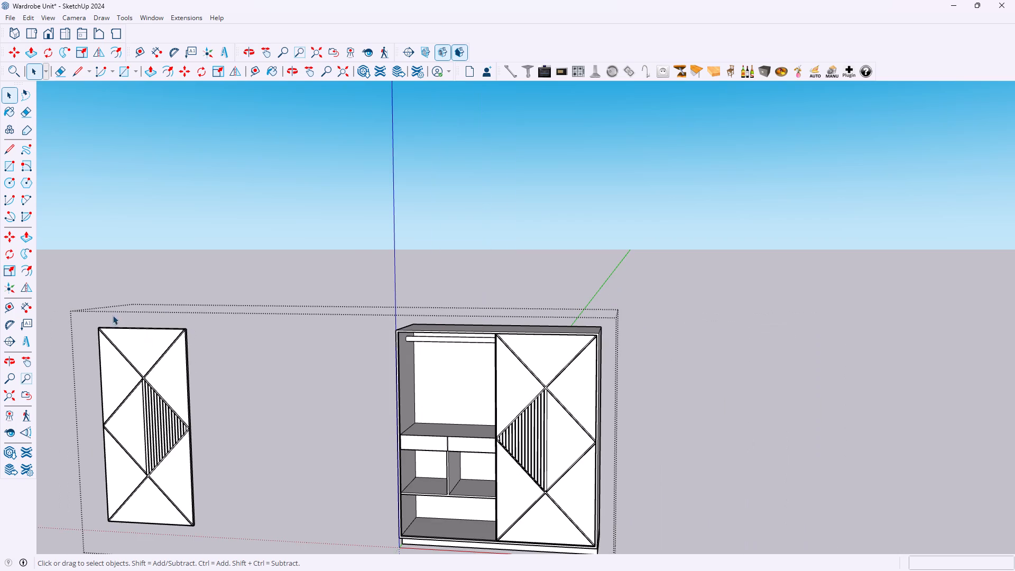
{"action": "left_click_drag", "start_coordinate": [91, 313], "coordinate": [222, 518]}
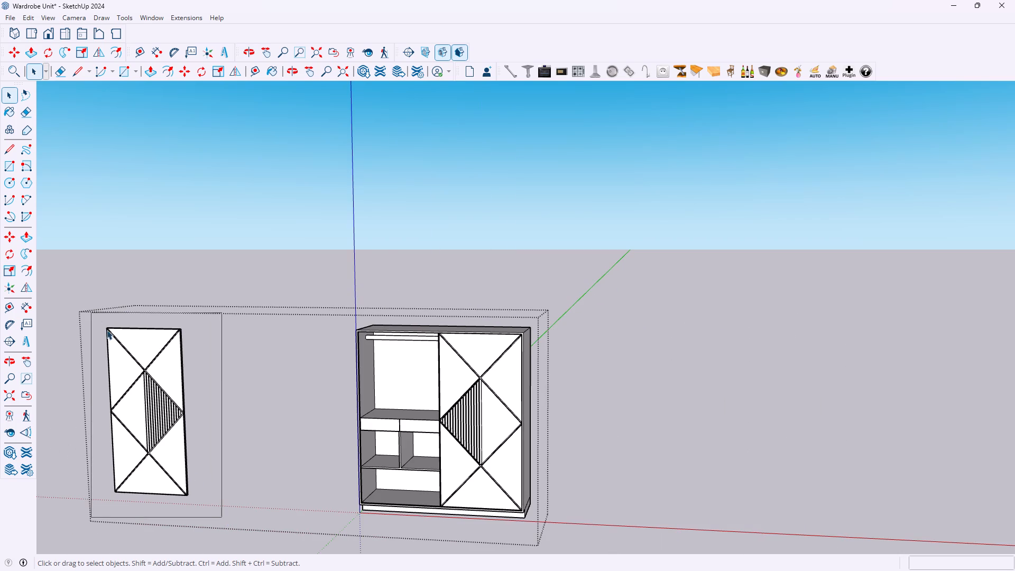
{"action": "left_click_drag", "start_coordinate": [97, 318], "coordinate": [207, 524]}
{"action": "triple_click", "coordinate": [171, 454]}
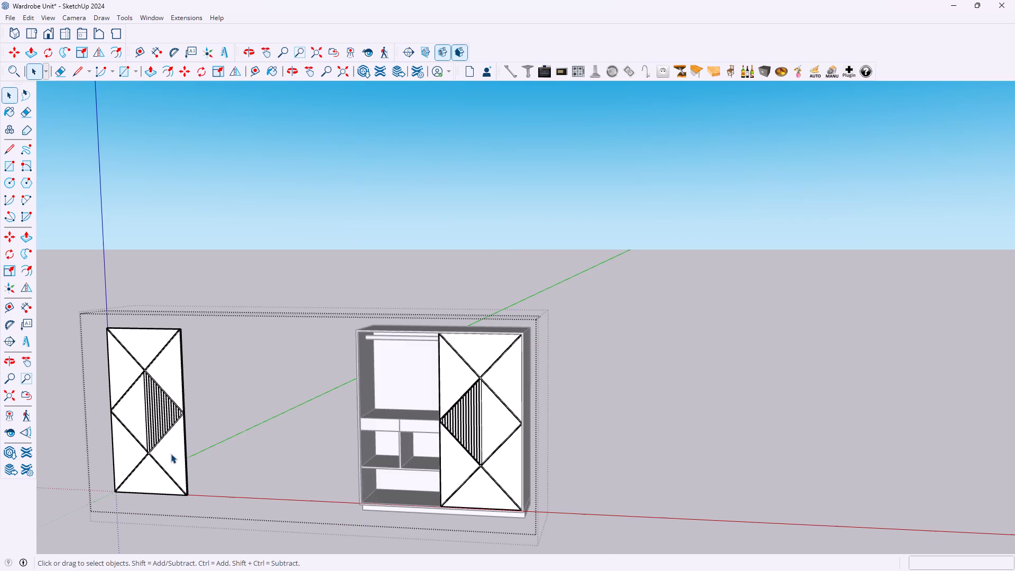
{"action": "left_click_drag", "start_coordinate": [97, 316], "coordinate": [213, 509]}
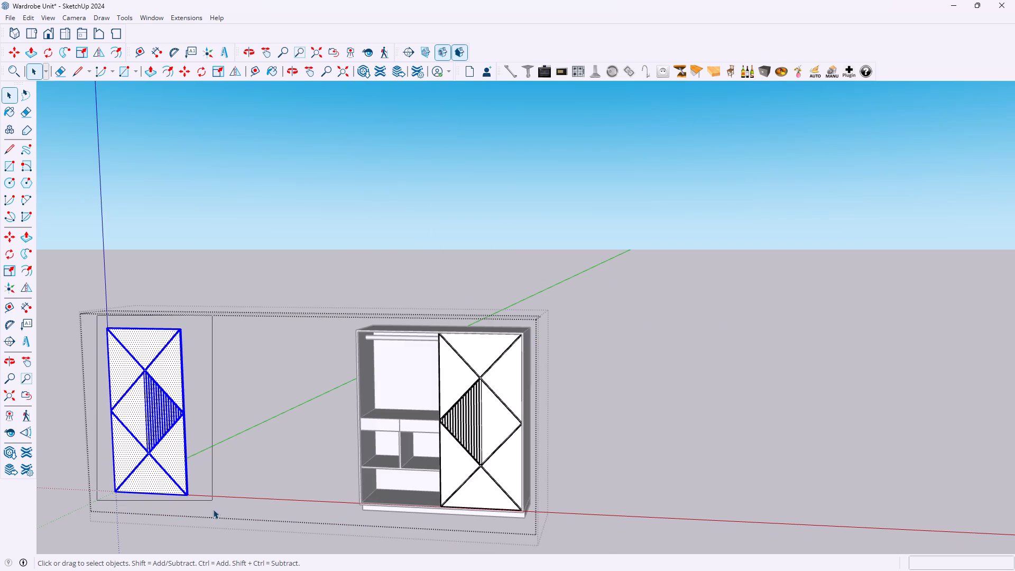
{"action": "left_click_drag", "start_coordinate": [213, 509], "coordinate": [214, 522]}
{"action": "key", "text": "m"}
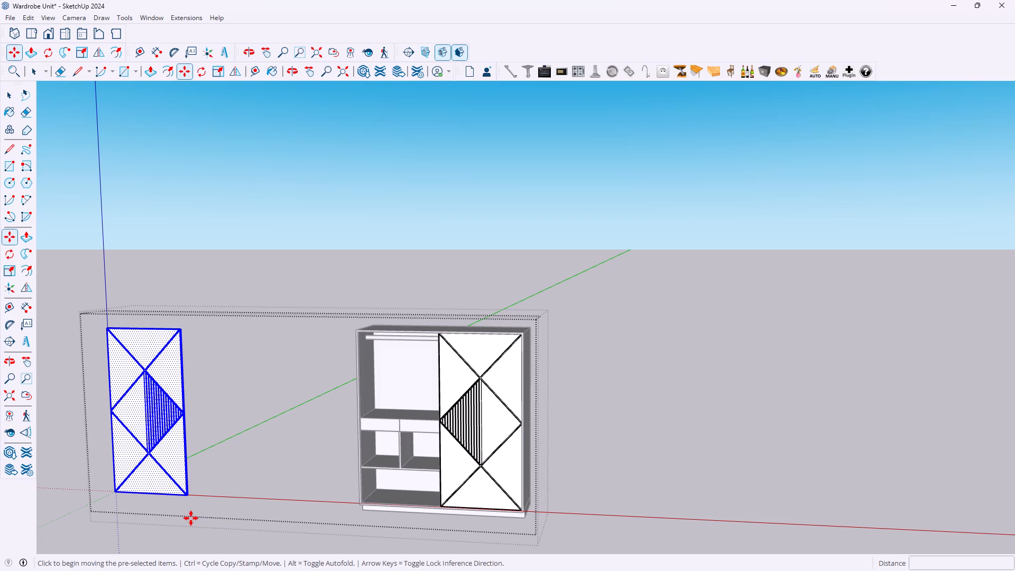
{"action": "scroll", "coordinate": [191, 518], "scroll_direction": "up", "scroll_amount": 1}
{"action": "scroll", "coordinate": [120, 511], "scroll_direction": "up", "scroll_amount": 4}
{"action": "scroll", "coordinate": [80, 496], "scroll_direction": "up", "scroll_amount": 1}
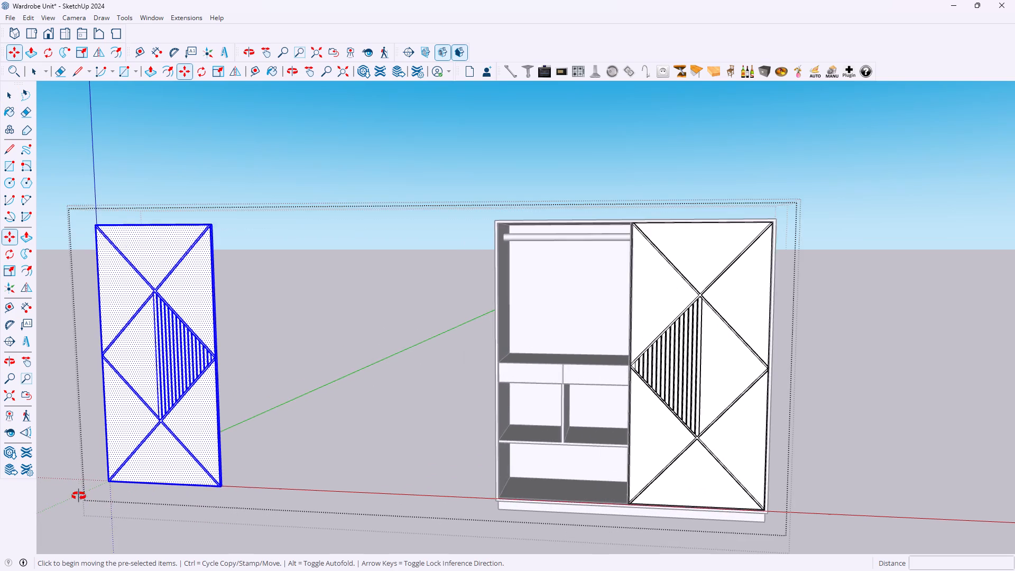
{"action": "middle_click_drag", "start_coordinate": [79, 496], "coordinate": [189, 444]}
{"action": "scroll", "coordinate": [213, 454], "scroll_direction": "down", "scroll_amount": 2}
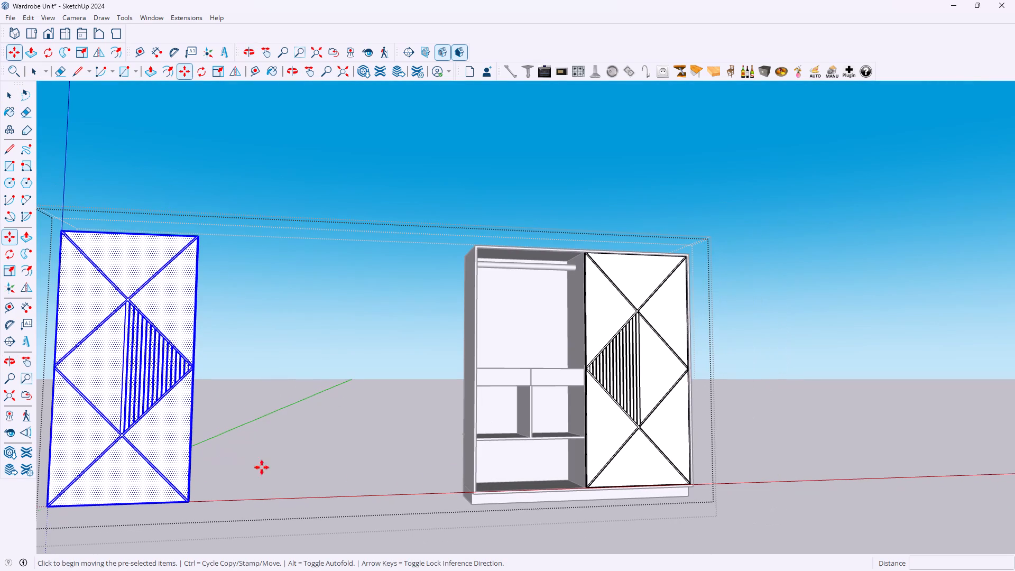
{"action": "scroll", "coordinate": [608, 496], "scroll_direction": "up", "scroll_amount": 5}
{"action": "scroll", "coordinate": [323, 484], "scroll_direction": "down", "scroll_amount": 11}
{"action": "scroll", "coordinate": [150, 503], "scroll_direction": "up", "scroll_amount": 20}
{"action": "scroll", "coordinate": [150, 503], "scroll_direction": "up", "scroll_amount": 2}
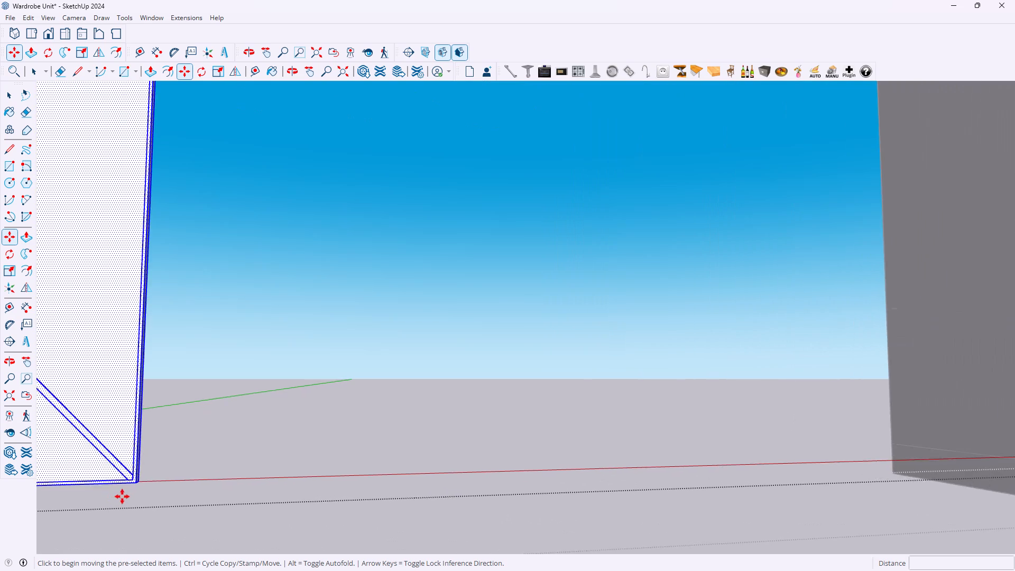
{"action": "scroll", "coordinate": [122, 496], "scroll_direction": "up", "scroll_amount": 7}
{"action": "scroll", "coordinate": [131, 485], "scroll_direction": "up", "scroll_amount": 16}
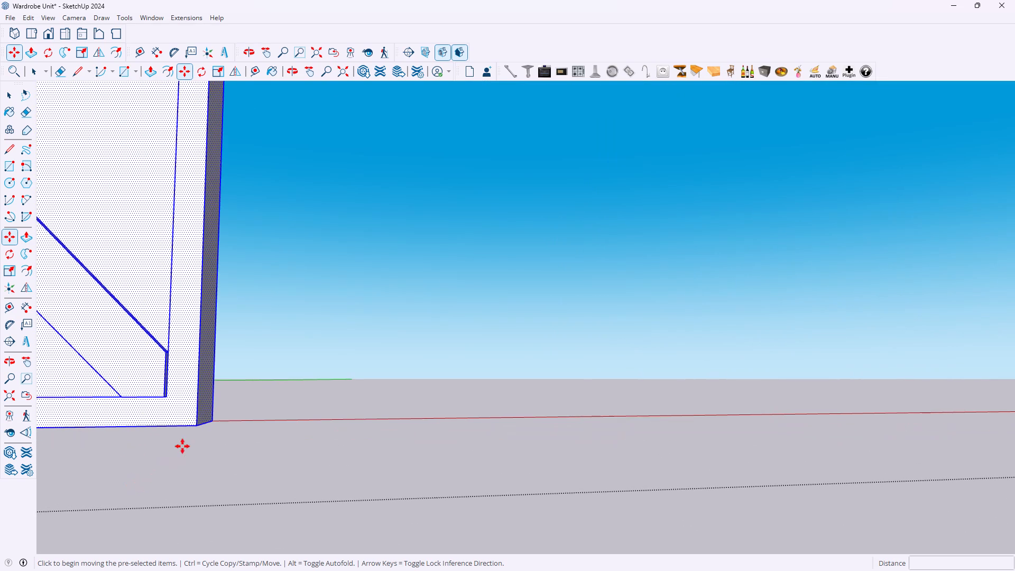
{"action": "left_click", "coordinate": [196, 427]}
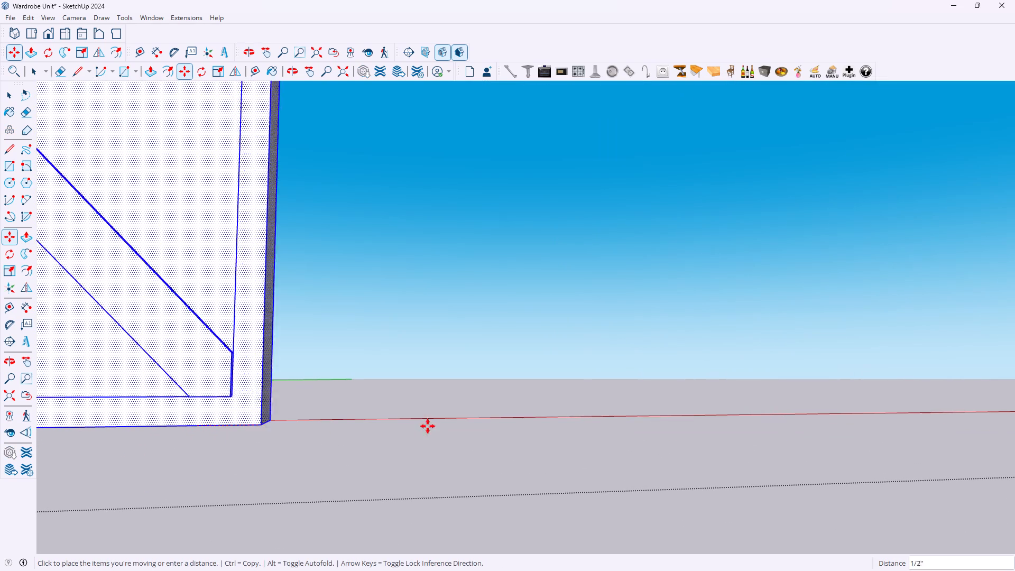
{"action": "scroll", "coordinate": [431, 427], "scroll_direction": "down", "scroll_amount": 20}
{"action": "scroll", "coordinate": [431, 427], "scroll_direction": "down", "scroll_amount": 20}
{"action": "scroll", "coordinate": [431, 427], "scroll_direction": "down", "scroll_amount": 3}
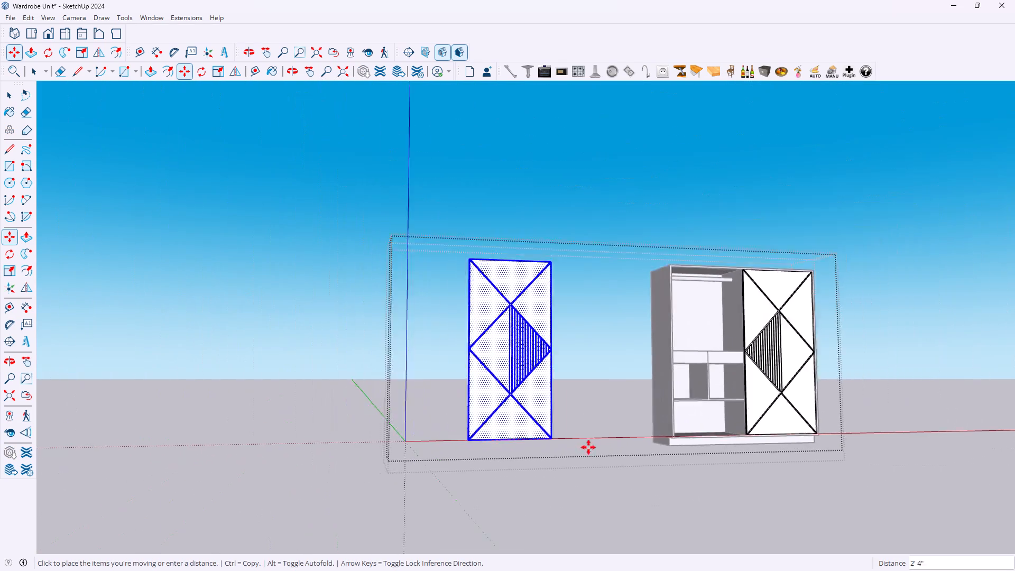
{"action": "scroll", "coordinate": [721, 435], "scroll_direction": "up", "scroll_amount": 19}
{"action": "middle_click_drag", "start_coordinate": [727, 434], "coordinate": [722, 434]}
{"action": "scroll", "coordinate": [709, 440], "scroll_direction": "up", "scroll_amount": 2}
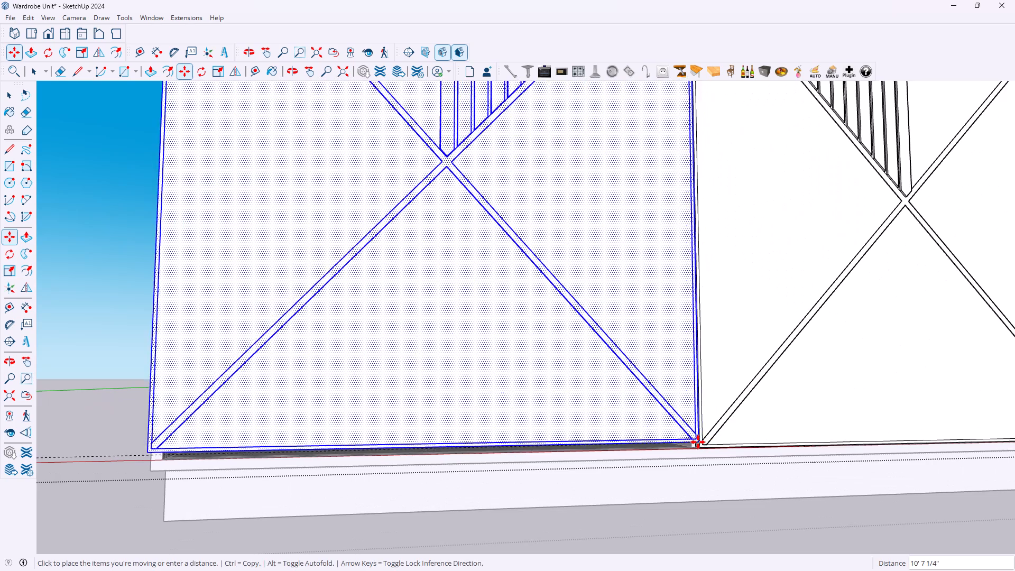
{"action": "middle_click_drag", "start_coordinate": [698, 442], "coordinate": [601, 490]}
{"action": "scroll", "coordinate": [549, 522], "scroll_direction": "up", "scroll_amount": 14}
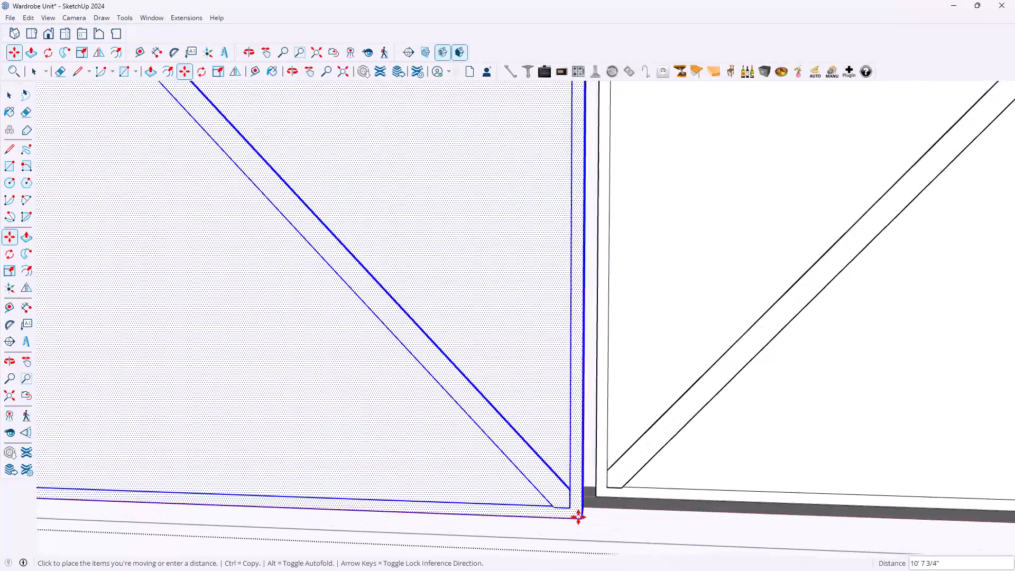
{"action": "scroll", "coordinate": [578, 517], "scroll_direction": "up", "scroll_amount": 1}
{"action": "middle_click_drag", "start_coordinate": [599, 505], "coordinate": [536, 529]}
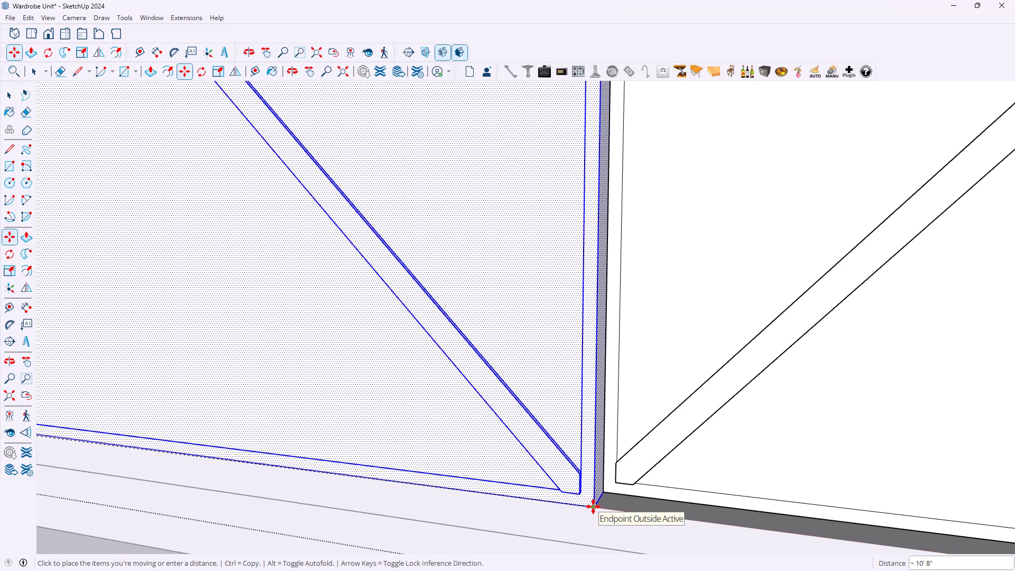
{"action": "left_click", "coordinate": [593, 506]}
Examine the original door's fit at the wardrobe's lower left corner and alongside the mirrored door, and leave the door group.
{"action": "scroll", "coordinate": [545, 509], "scroll_direction": "down", "scroll_amount": 6}
{"action": "scroll", "coordinate": [481, 496], "scroll_direction": "down", "scroll_amount": 18}
{"action": "middle_click_drag", "start_coordinate": [249, 494], "coordinate": [481, 444]}
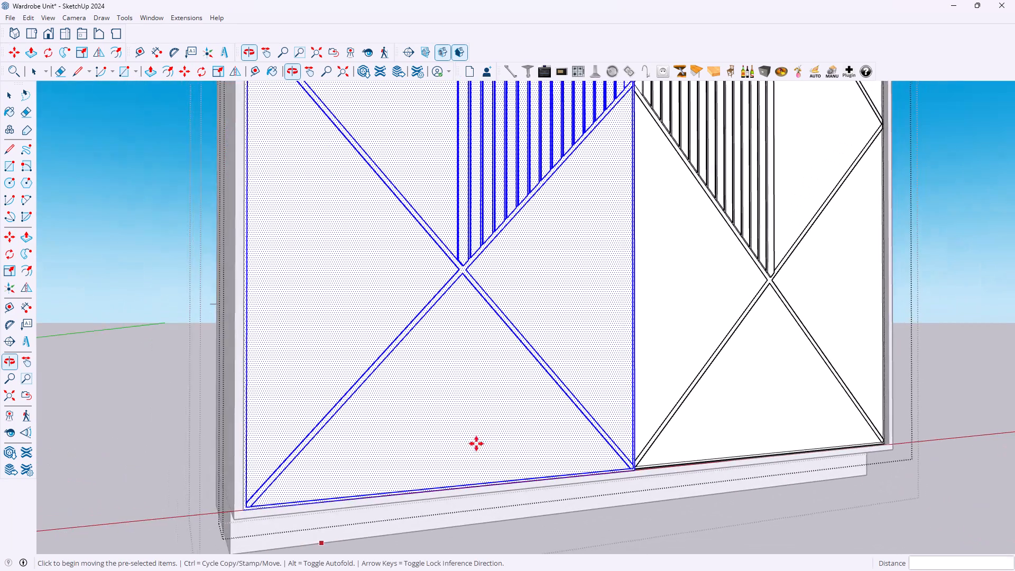
{"action": "scroll", "coordinate": [304, 517], "scroll_direction": "up", "scroll_amount": 11}
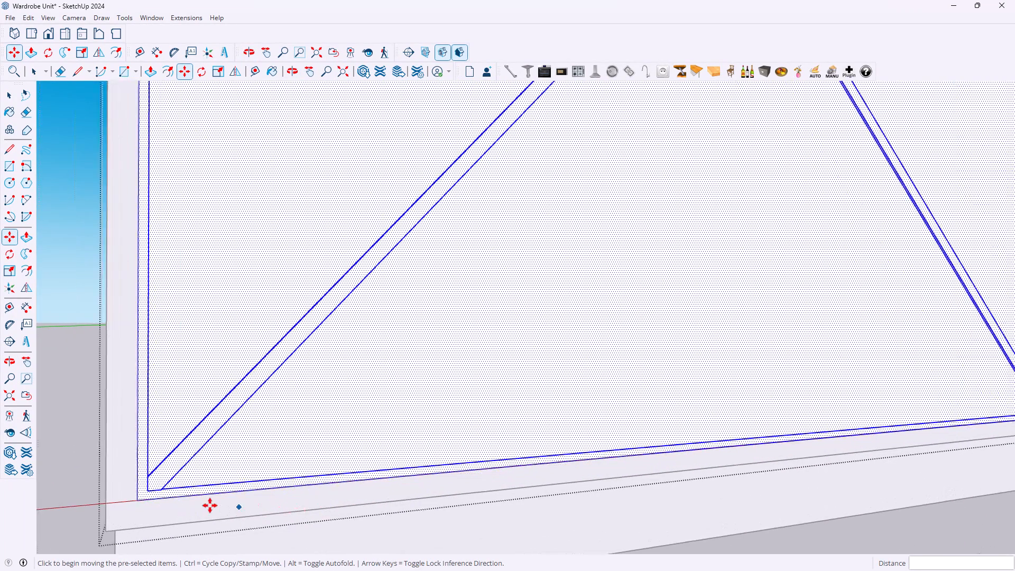
{"action": "scroll", "coordinate": [210, 505], "scroll_direction": "up", "scroll_amount": 7}
{"action": "scroll", "coordinate": [208, 495], "scroll_direction": "down", "scroll_amount": 4}
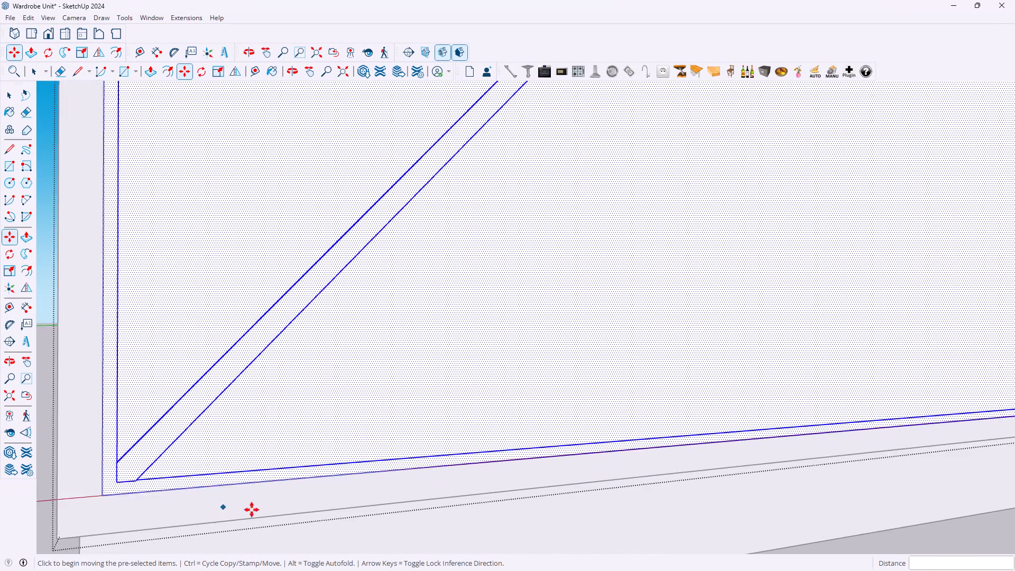
{"action": "scroll", "coordinate": [252, 510], "scroll_direction": "down", "scroll_amount": 8}
{"action": "scroll", "coordinate": [334, 500], "scroll_direction": "up", "scroll_amount": 3}
{"action": "scroll", "coordinate": [506, 478], "scroll_direction": "down", "scroll_amount": 11}
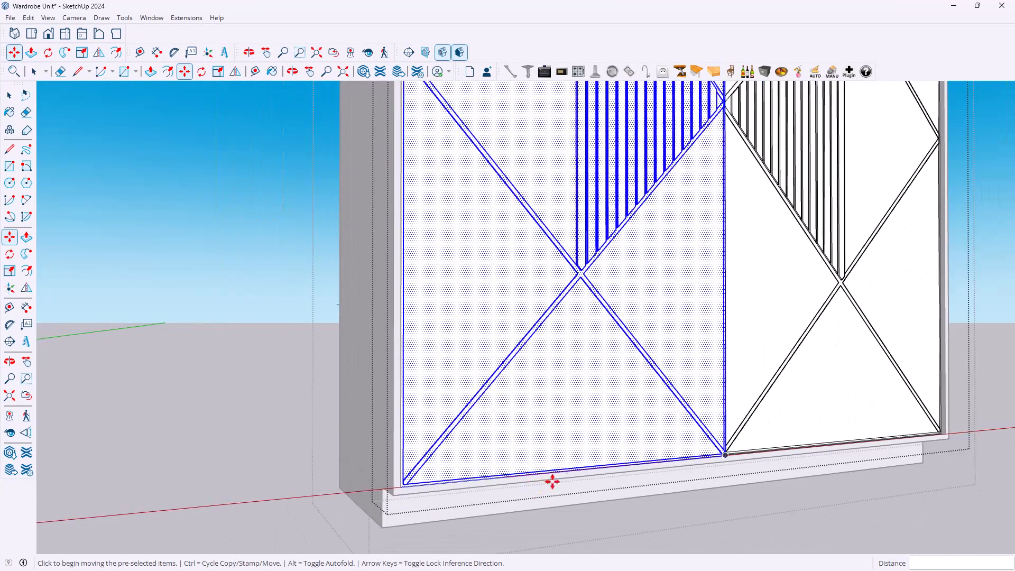
{"action": "scroll", "coordinate": [593, 467], "scroll_direction": "down", "scroll_amount": 10}
{"action": "middle_click_drag", "start_coordinate": [636, 251], "coordinate": [445, 287]}
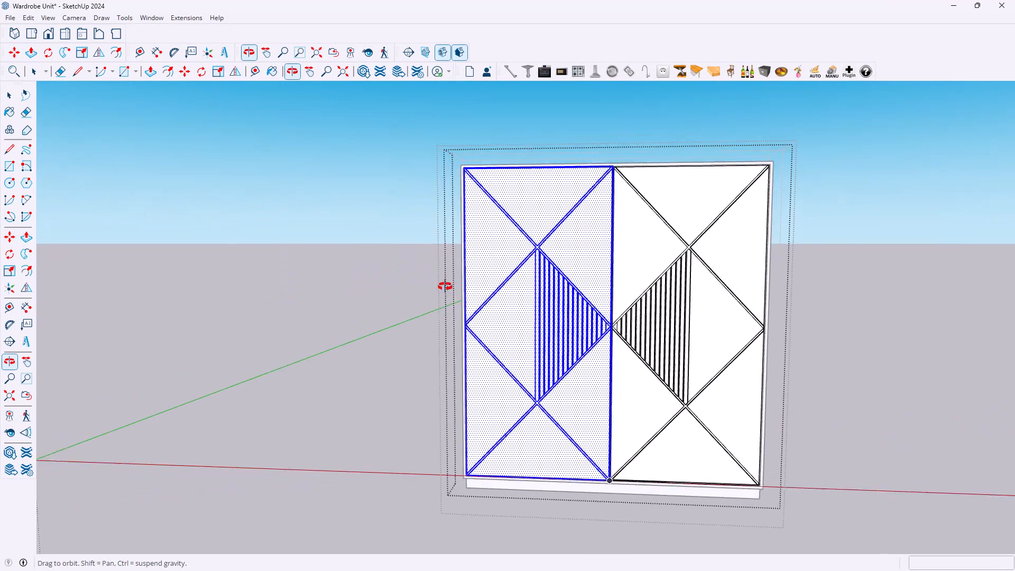
{"action": "middle_click_drag", "start_coordinate": [445, 287], "coordinate": [439, 288]}
{"action": "scroll", "coordinate": [646, 278], "scroll_direction": "up", "scroll_amount": 5}
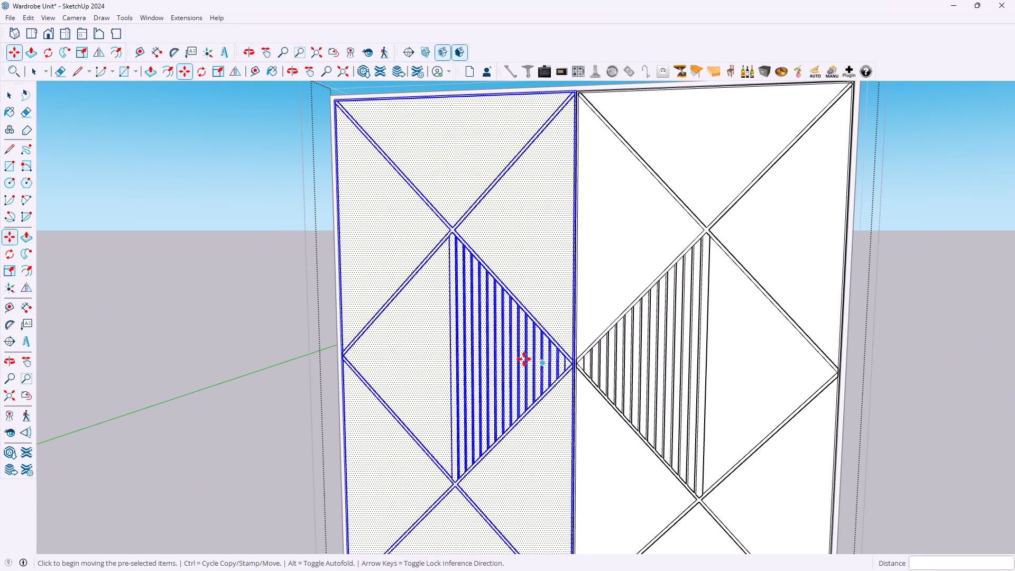
{"action": "key", "text": "space"}
{"action": "left_click", "coordinate": [256, 334]}
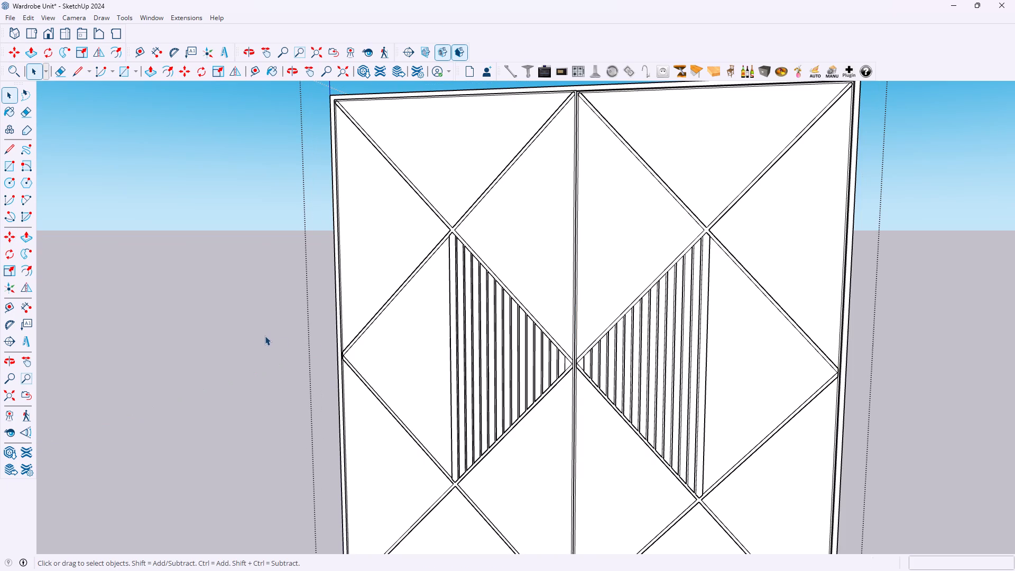
Examine the joint between the two doors at the slatted points and at the bottom of the central divider.
{"action": "scroll", "coordinate": [592, 364], "scroll_direction": "up", "scroll_amount": 13}
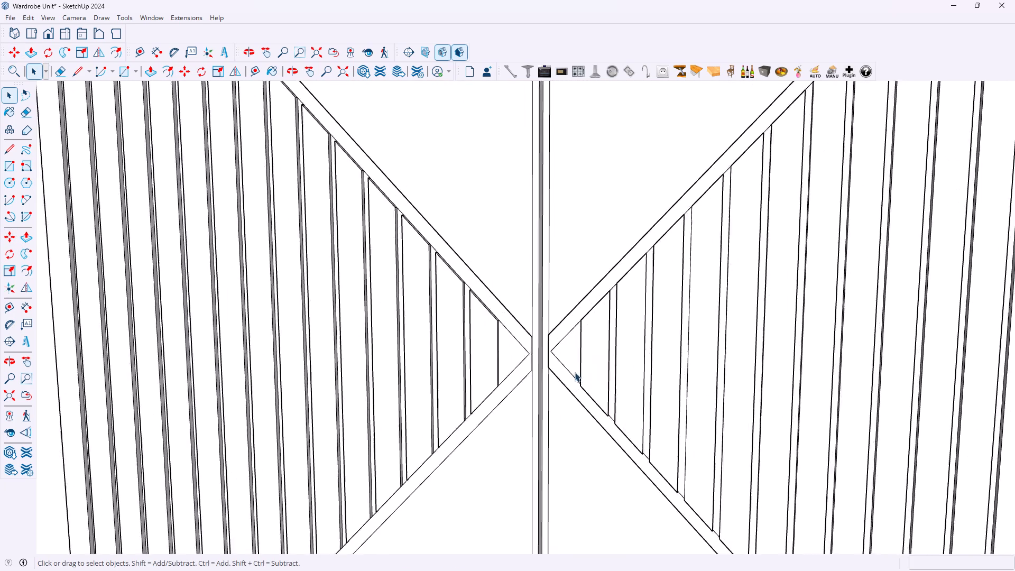
{"action": "scroll", "coordinate": [575, 372], "scroll_direction": "up", "scroll_amount": 15}
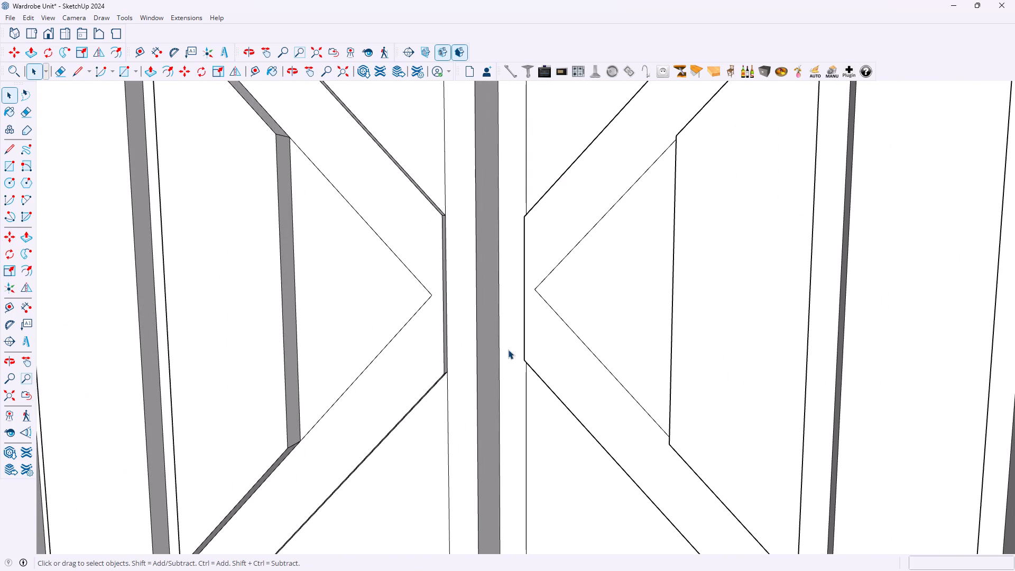
{"action": "scroll", "coordinate": [506, 340], "scroll_direction": "down", "scroll_amount": 20}
{"action": "scroll", "coordinate": [506, 340], "scroll_direction": "down", "scroll_amount": 12}
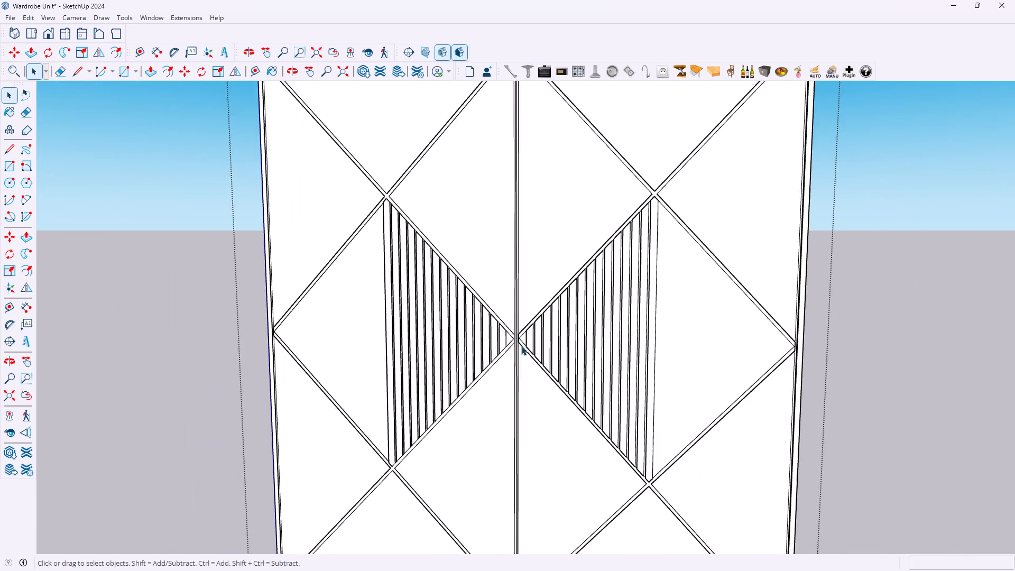
{"action": "scroll", "coordinate": [521, 346], "scroll_direction": "down", "scroll_amount": 4}
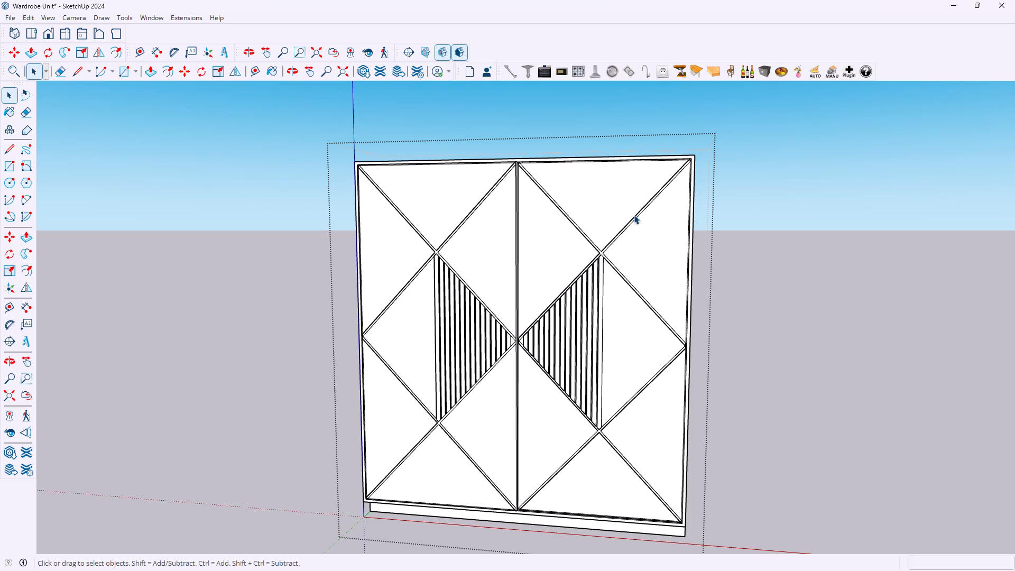
{"action": "scroll", "coordinate": [579, 496], "scroll_direction": "up", "scroll_amount": 5}
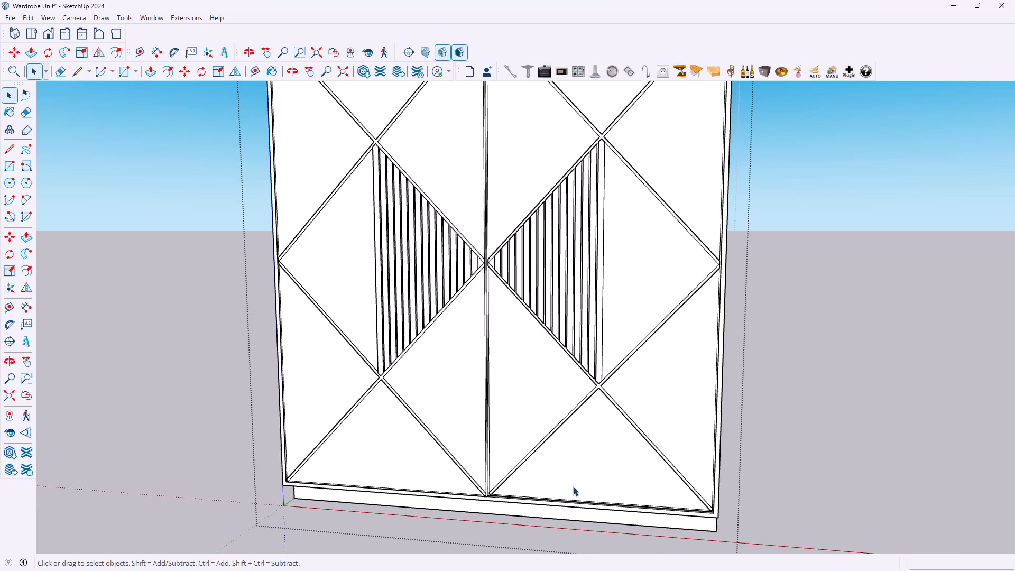
{"action": "scroll", "coordinate": [573, 486], "scroll_direction": "up", "scroll_amount": 11}
{"action": "scroll", "coordinate": [389, 495], "scroll_direction": "up", "scroll_amount": 18}
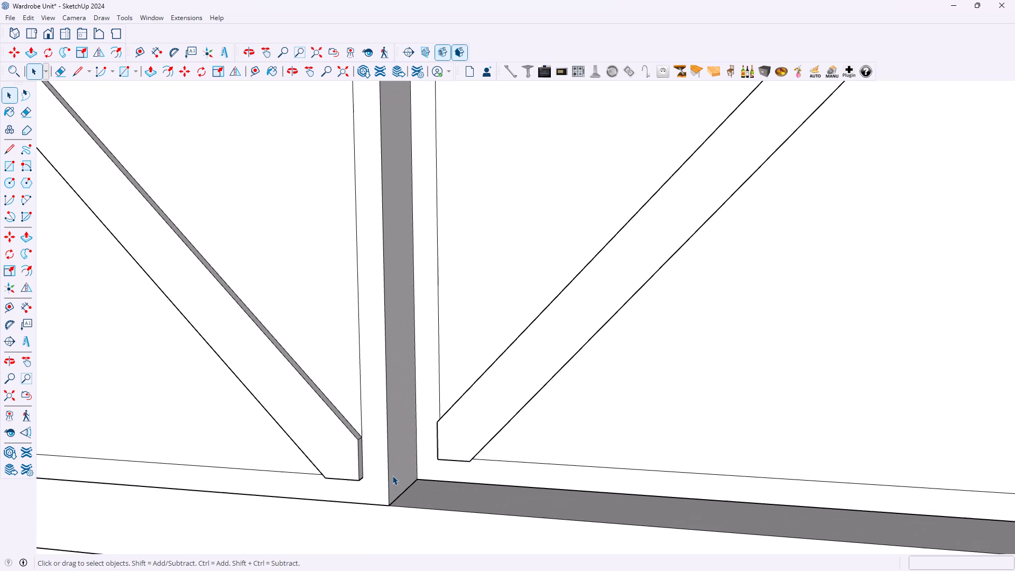
{"action": "middle_click_drag", "start_coordinate": [426, 470], "coordinate": [618, 454]}
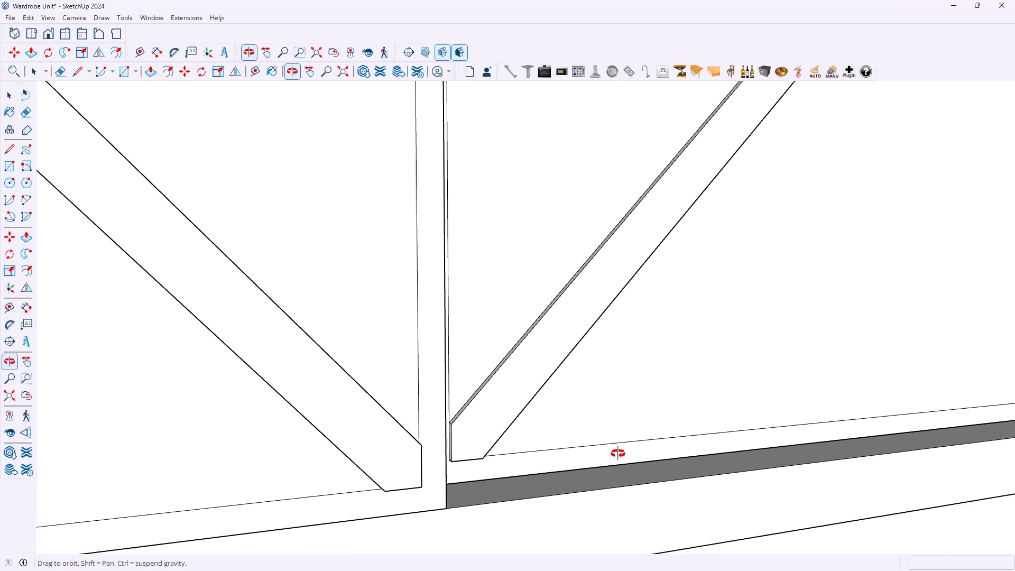
{"action": "middle_click_drag", "start_coordinate": [618, 454], "coordinate": [486, 455]}
{"action": "scroll", "coordinate": [482, 442], "scroll_direction": "down", "scroll_amount": 20}
{"action": "scroll", "coordinate": [482, 442], "scroll_direction": "down", "scroll_amount": 19}
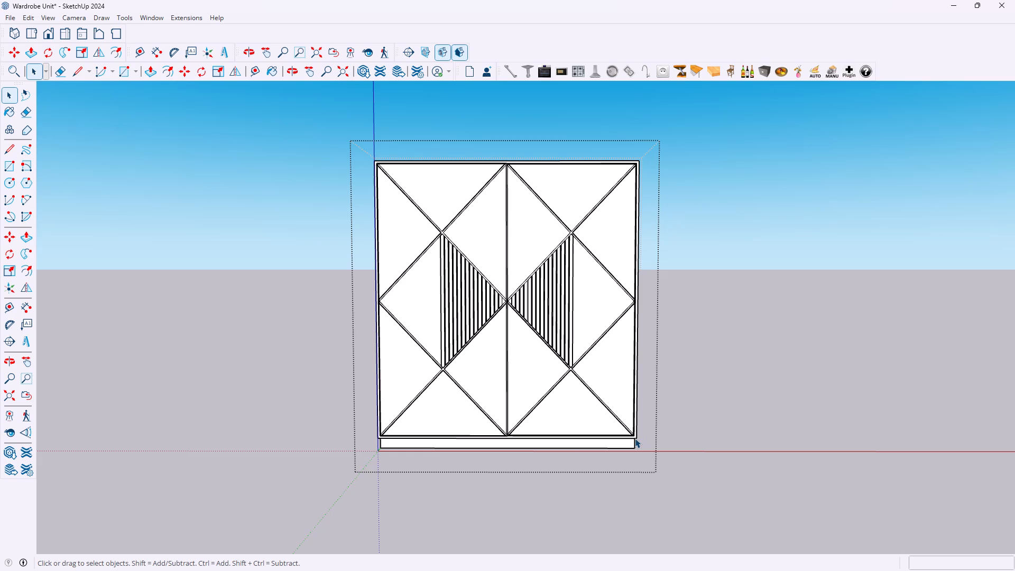
Measure the strip width where the diagonal strips cross above the original door's slats.
{"action": "scroll", "coordinate": [430, 165], "scroll_direction": "up", "scroll_amount": 9}
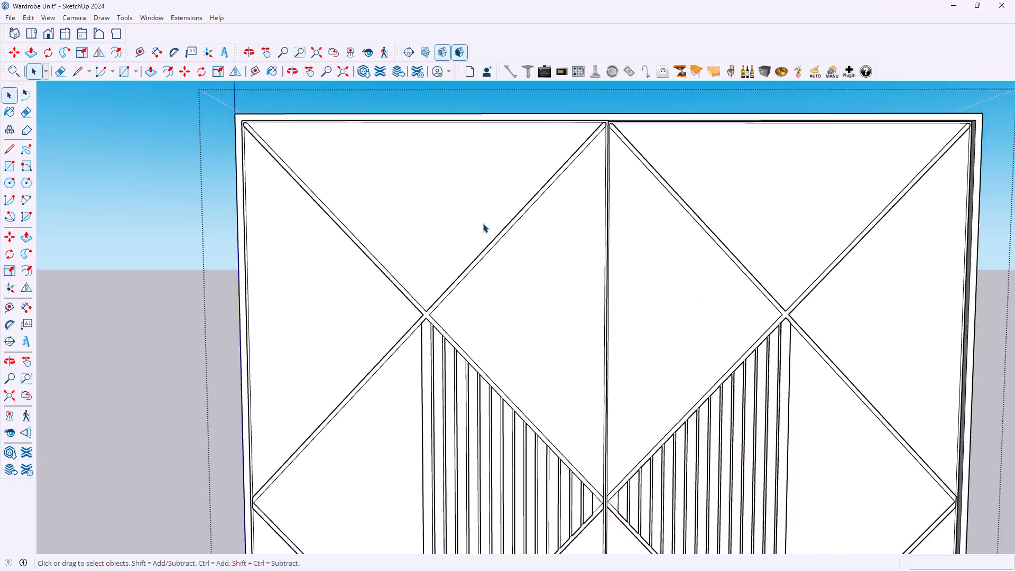
{"action": "scroll", "coordinate": [483, 223], "scroll_direction": "up", "scroll_amount": 6}
{"action": "scroll", "coordinate": [423, 318], "scroll_direction": "up", "scroll_amount": 7}
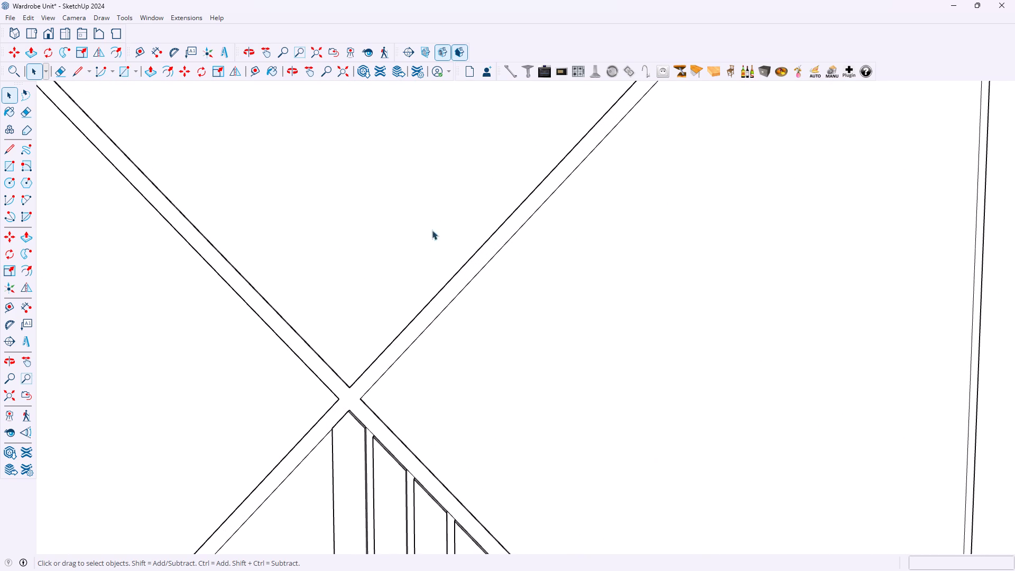
{"action": "left_click", "coordinate": [27, 307]}
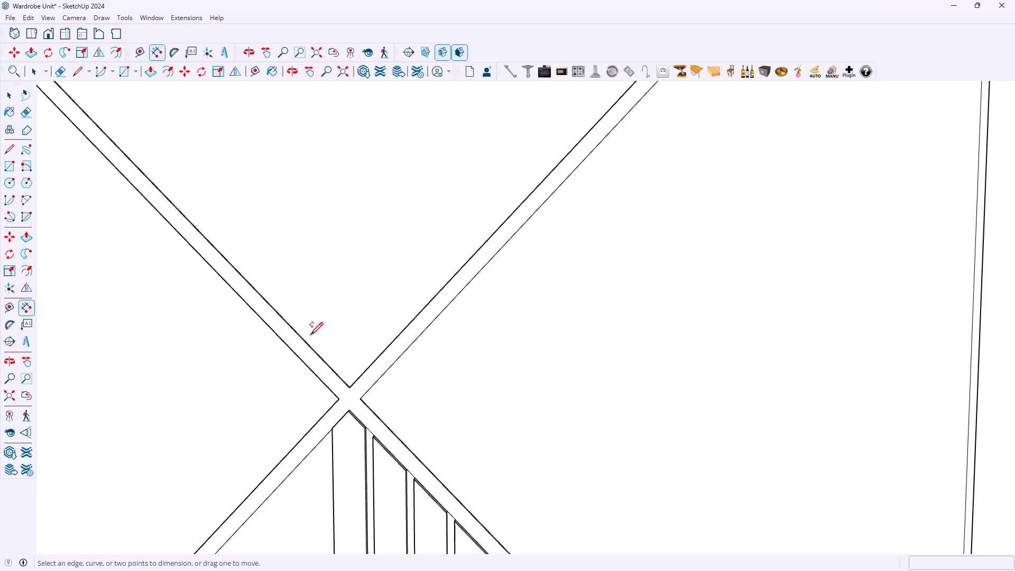
{"action": "left_click", "coordinate": [349, 386]}
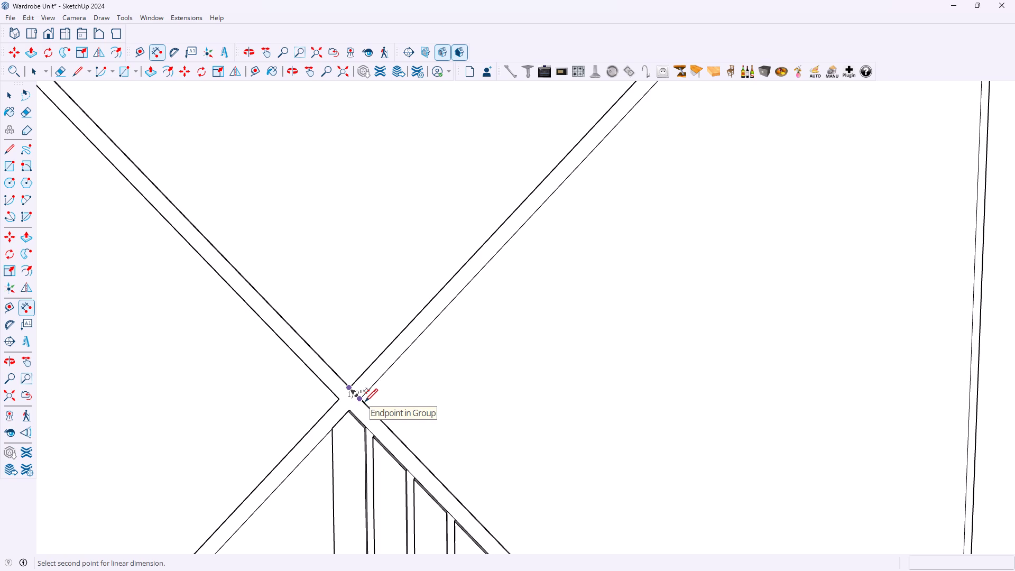
{"action": "scroll", "coordinate": [349, 365], "scroll_direction": "down", "scroll_amount": 5}
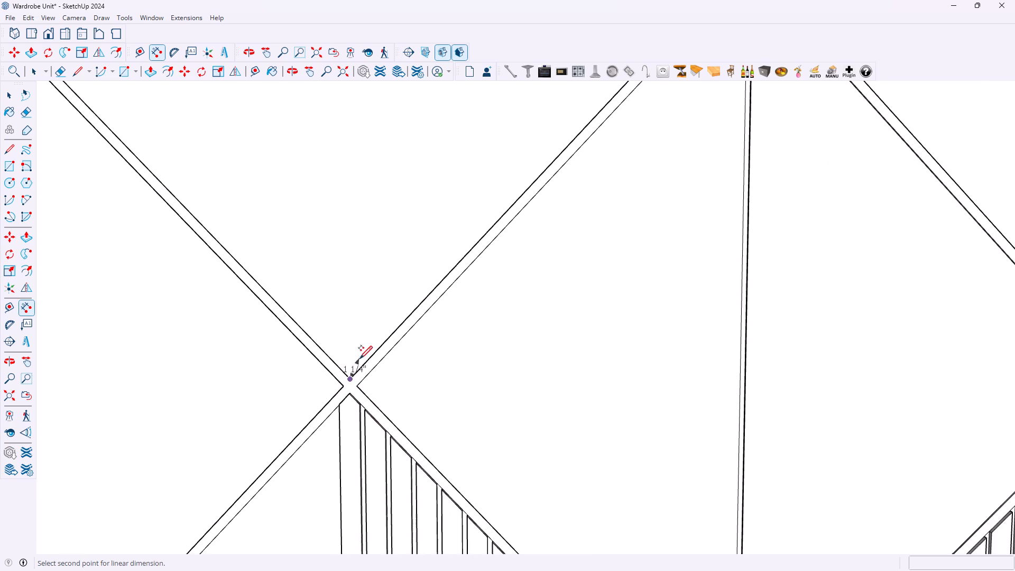
{"action": "scroll", "coordinate": [359, 358], "scroll_direction": "down", "scroll_amount": 5}
{"action": "key", "text": "space"}
Examine the complete wardrobe front with both patterned doors in place.
{"action": "scroll", "coordinate": [301, 356], "scroll_direction": "down", "scroll_amount": 5}
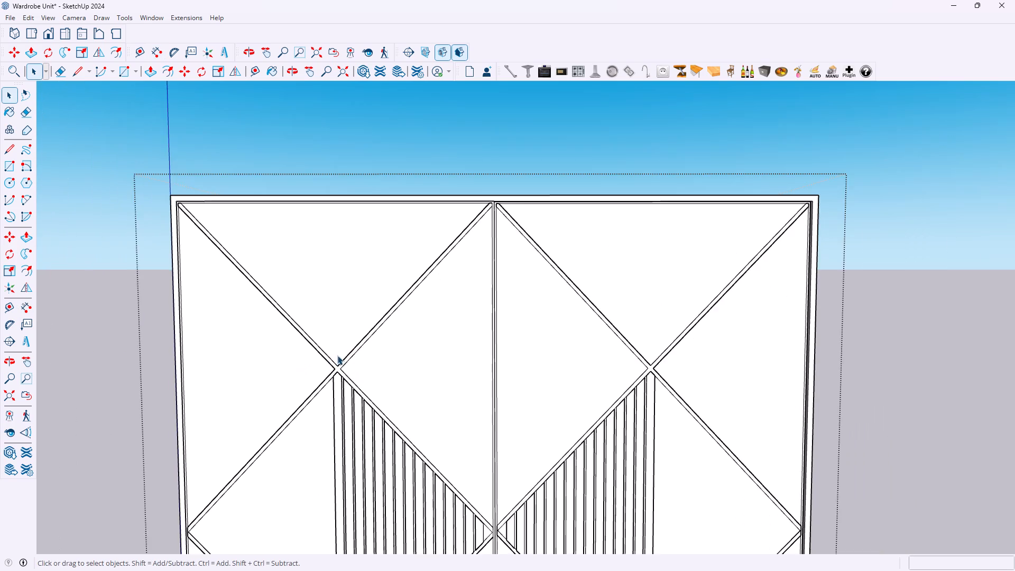
{"action": "scroll", "coordinate": [338, 355], "scroll_direction": "down", "scroll_amount": 4}
{"action": "scroll", "coordinate": [408, 372], "scroll_direction": "down", "scroll_amount": 9}
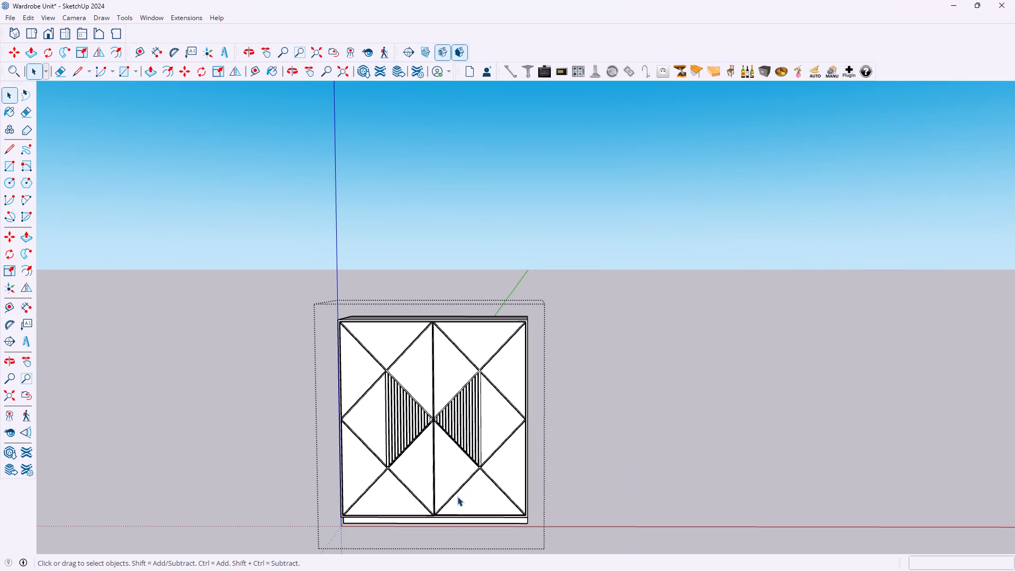
{"action": "scroll", "coordinate": [455, 497], "scroll_direction": "up", "scroll_amount": 6}
{"action": "scroll", "coordinate": [454, 490], "scroll_direction": "down", "scroll_amount": 1}
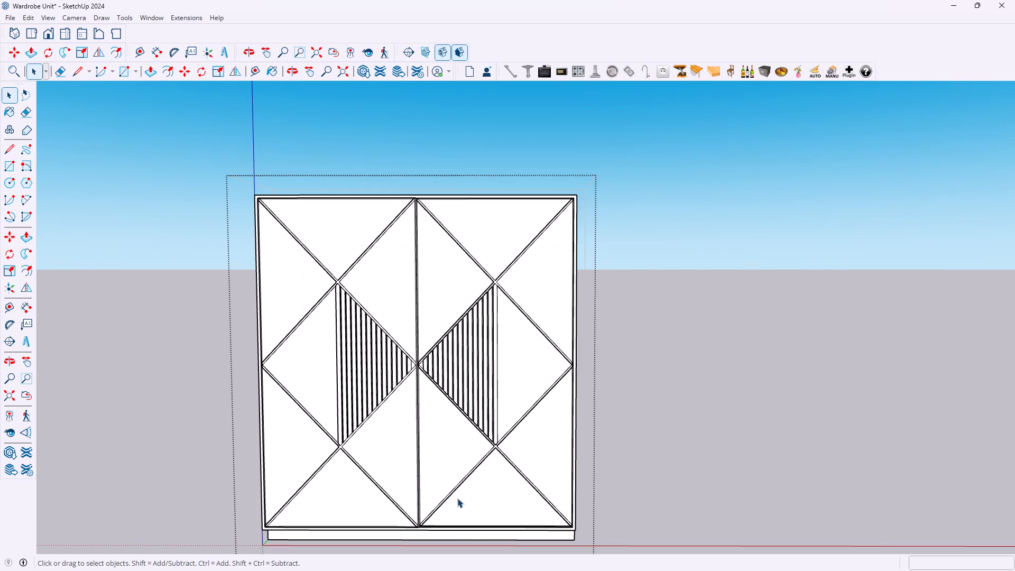
{"action": "scroll", "coordinate": [459, 514], "scroll_direction": "down", "scroll_amount": 2}
{"action": "middle_click_drag", "start_coordinate": [460, 531], "coordinate": [455, 490]}
{"action": "scroll", "coordinate": [436, 503], "scroll_direction": "up", "scroll_amount": 2}
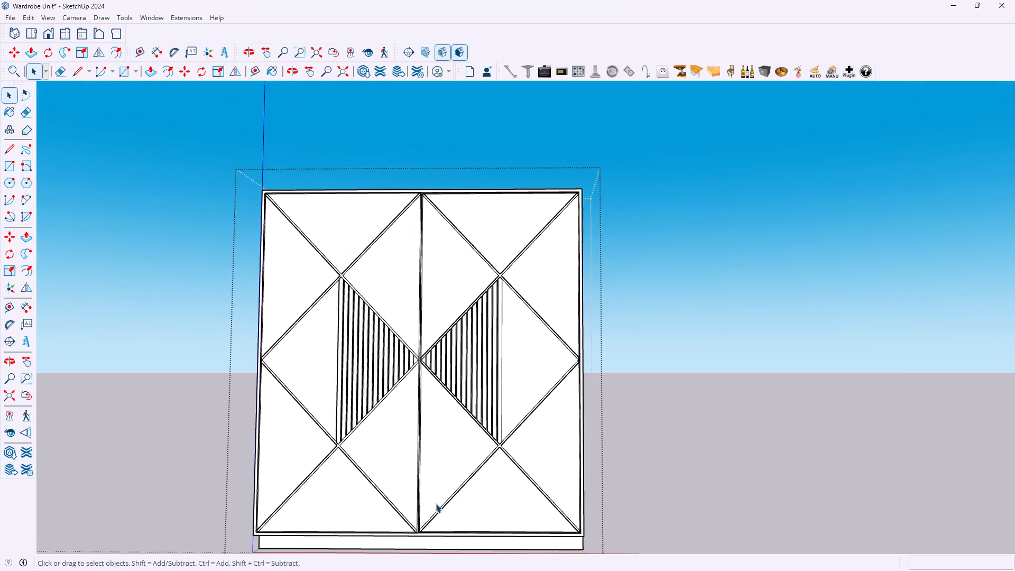
{"action": "scroll", "coordinate": [436, 503], "scroll_direction": "up", "scroll_amount": 2}
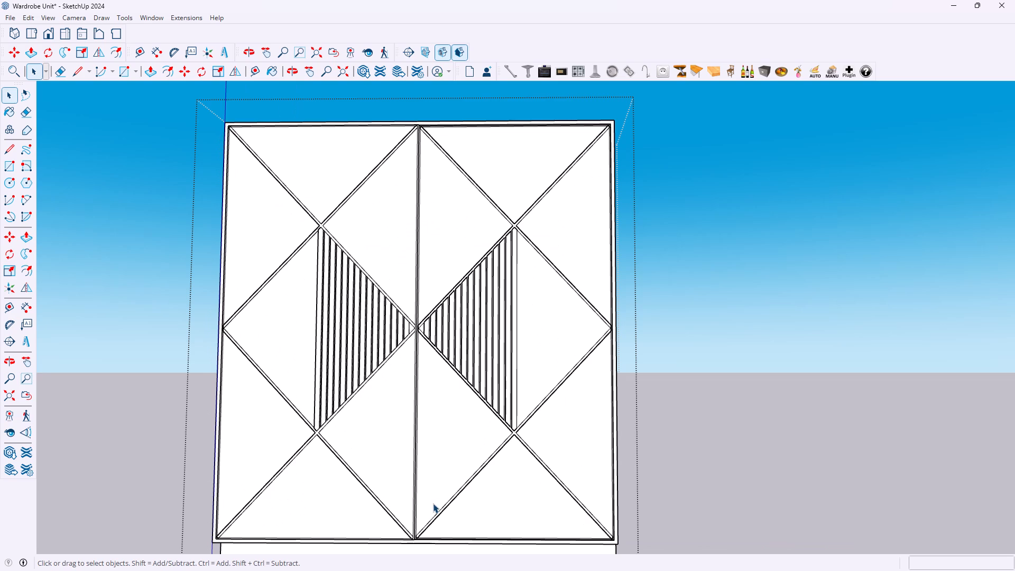
{"action": "scroll", "coordinate": [433, 503], "scroll_direction": "down", "scroll_amount": 3}
{"action": "scroll", "coordinate": [441, 536], "scroll_direction": "up", "scroll_amount": 2}
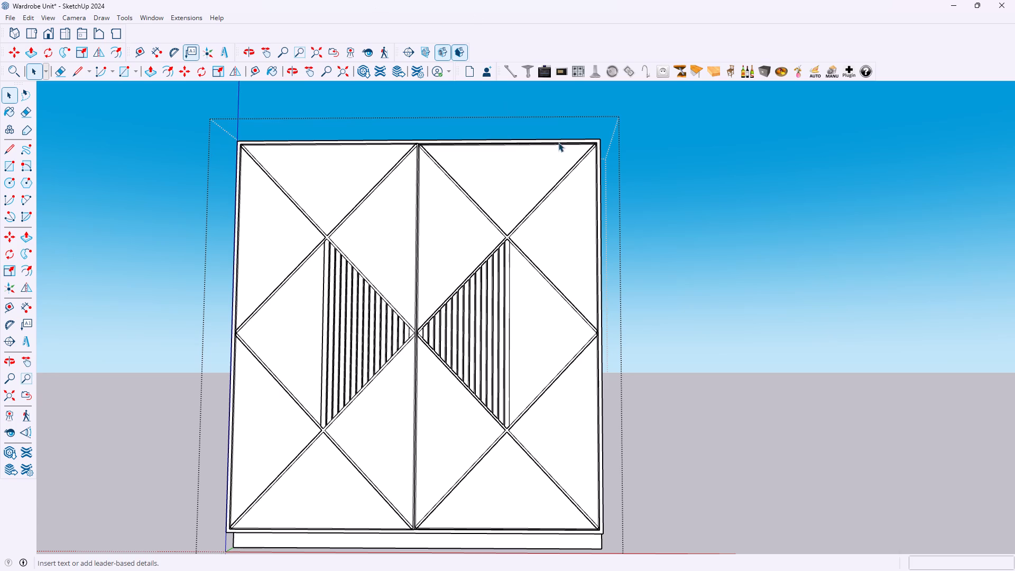
Start Paint Bucket and display the Wood material collection.
{"action": "left_click", "coordinate": [273, 75]}
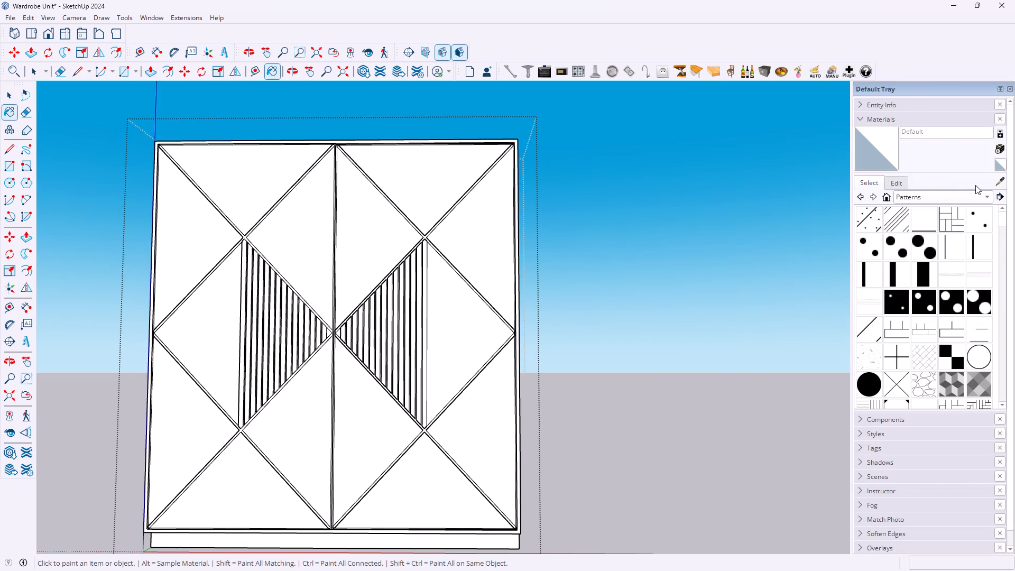
{"action": "left_click", "coordinate": [960, 196]}
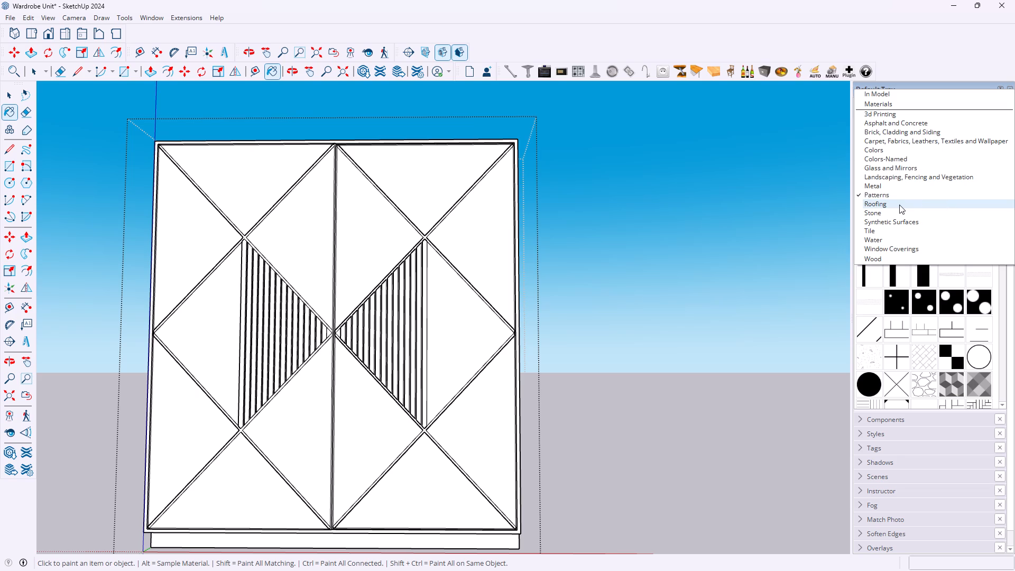
{"action": "left_click", "coordinate": [882, 255]}
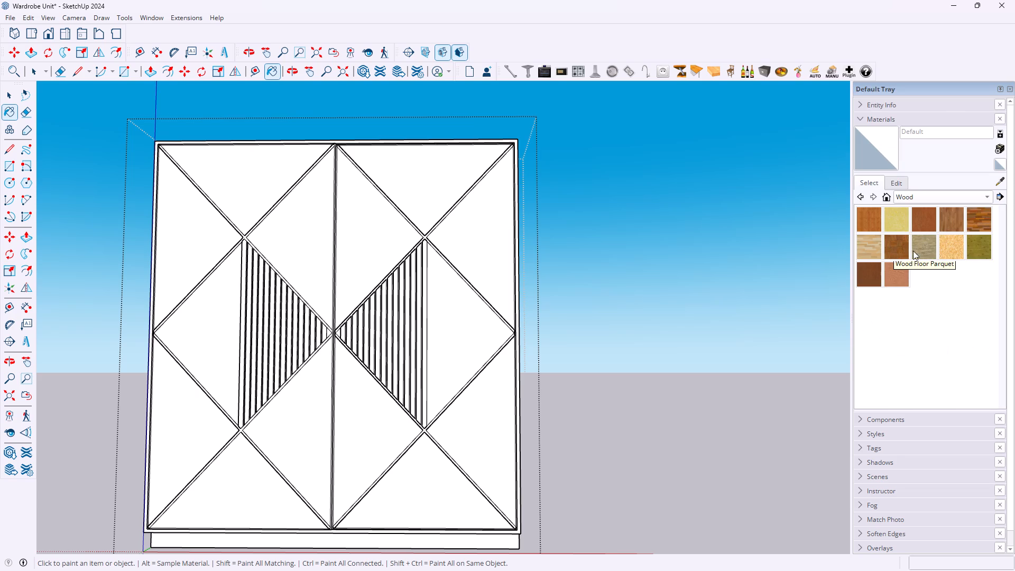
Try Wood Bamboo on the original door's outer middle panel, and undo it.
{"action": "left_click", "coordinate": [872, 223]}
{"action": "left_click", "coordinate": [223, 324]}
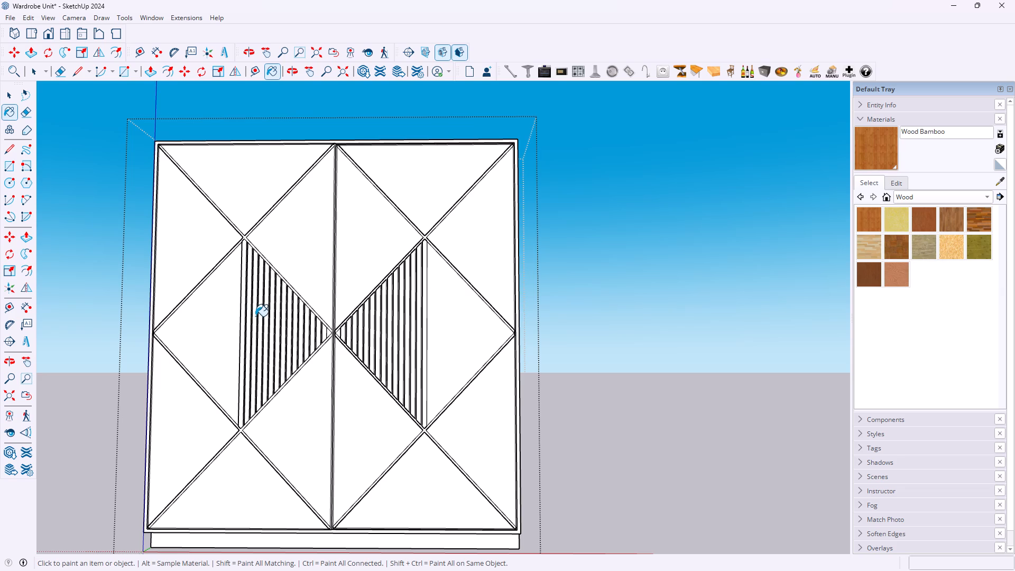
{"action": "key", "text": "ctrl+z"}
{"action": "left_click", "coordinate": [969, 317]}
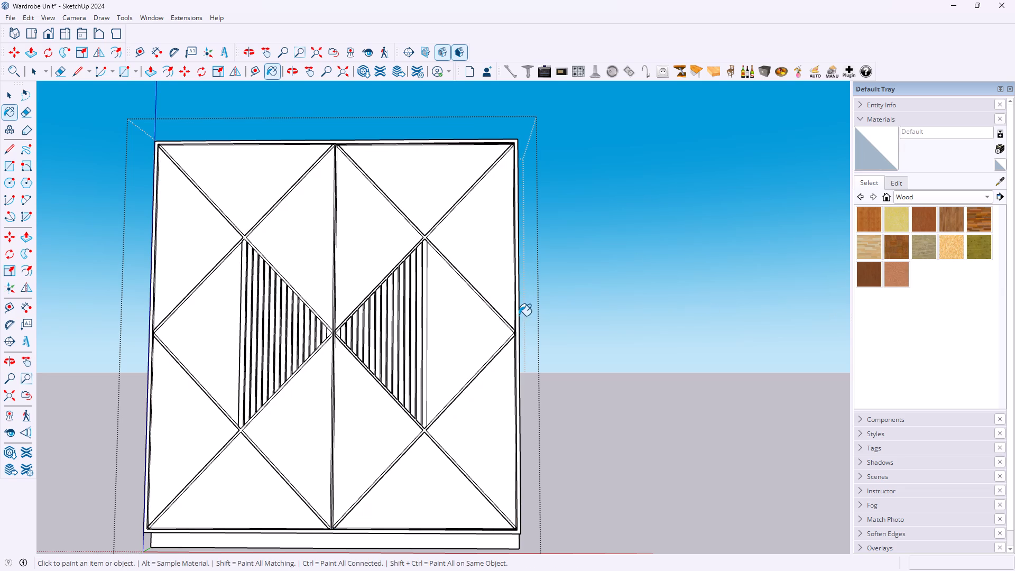
Enter the door group and paint both doors' outer middle panels and the original door's upper inner panel with Wood Floor Light.
{"action": "key", "text": "space"}
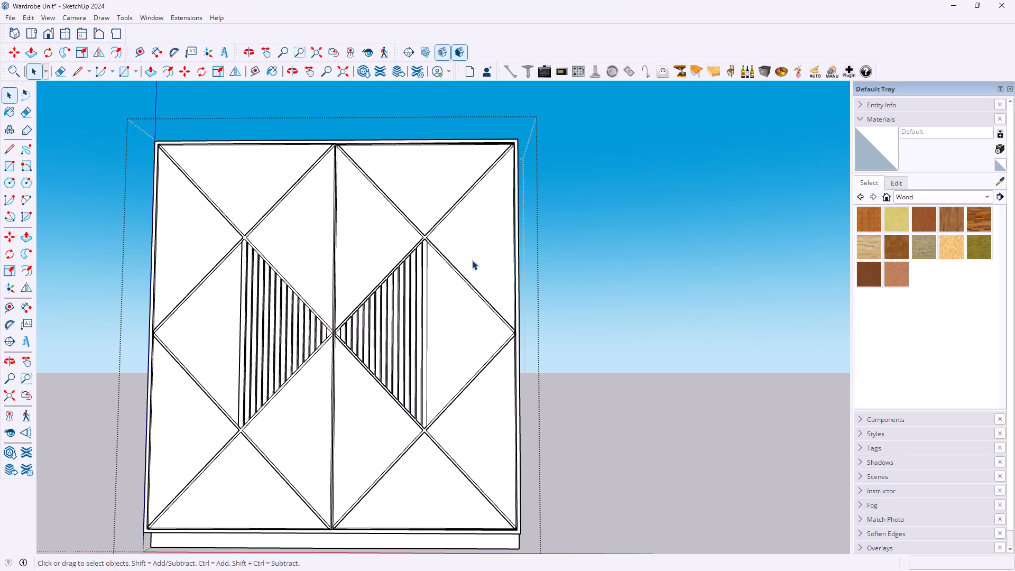
{"action": "triple_click", "coordinate": [472, 260]}
{"action": "left_click", "coordinate": [472, 260]}
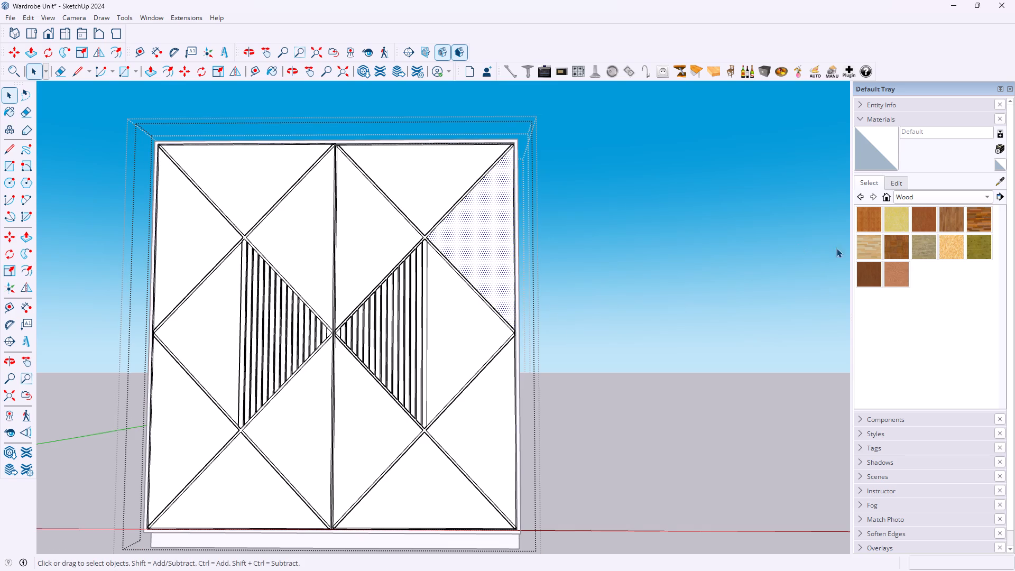
{"action": "left_click", "coordinate": [868, 248]}
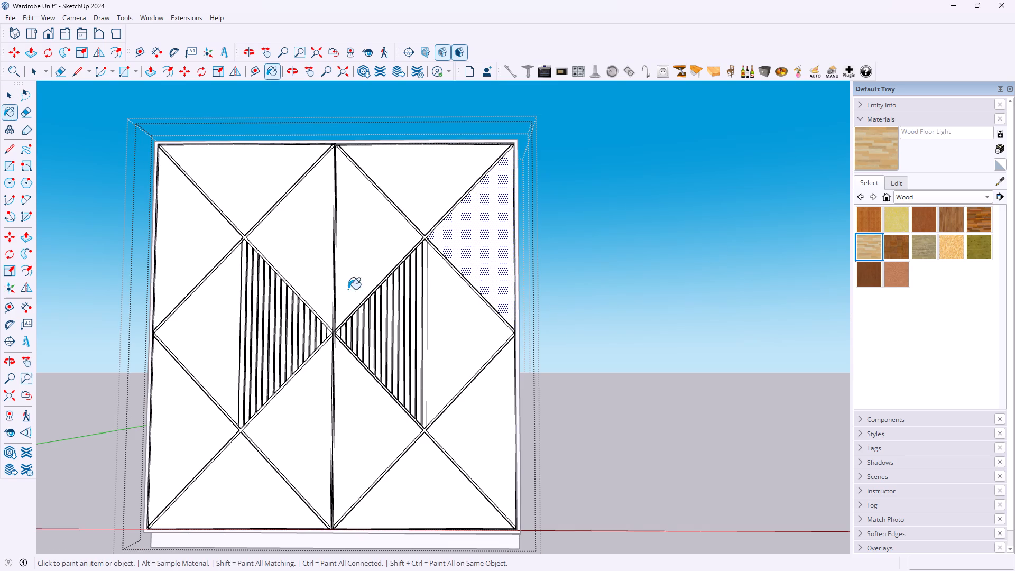
{"action": "left_click", "coordinate": [228, 323]}
{"action": "left_click", "coordinate": [444, 315]}
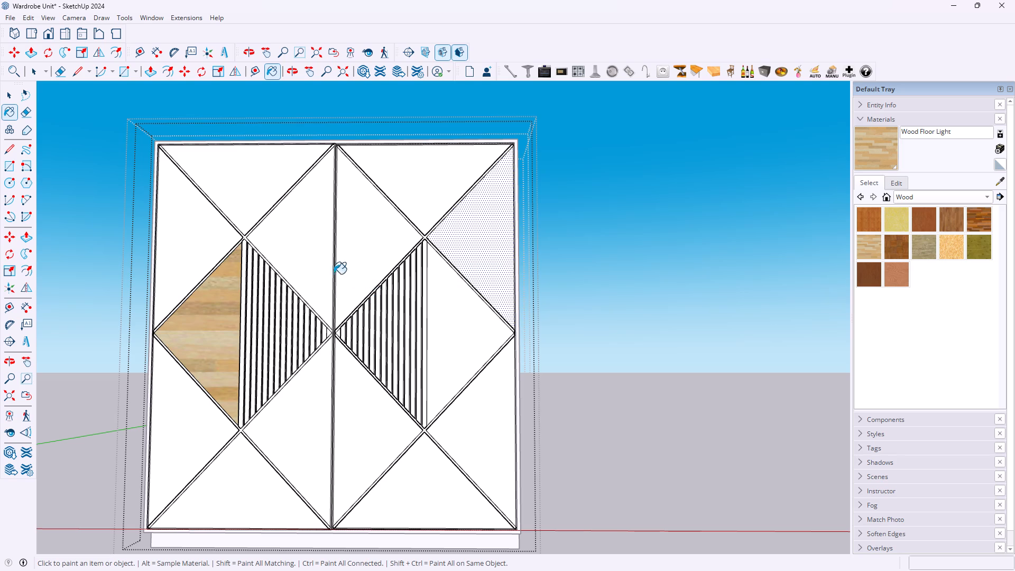
{"action": "left_click", "coordinate": [289, 247]}
Try Wood Floor Light on both doors' lower inner panels, keeping it only on the mirrored door's panel.
{"action": "left_click", "coordinate": [359, 400]}
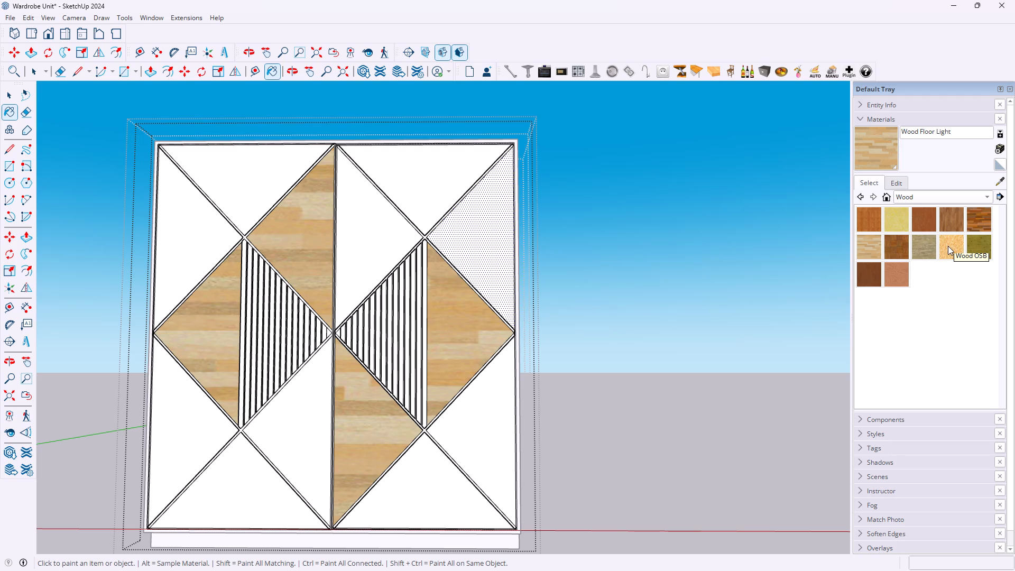
{"action": "key", "text": "ctrl+z"}
{"action": "left_click", "coordinate": [294, 432]}
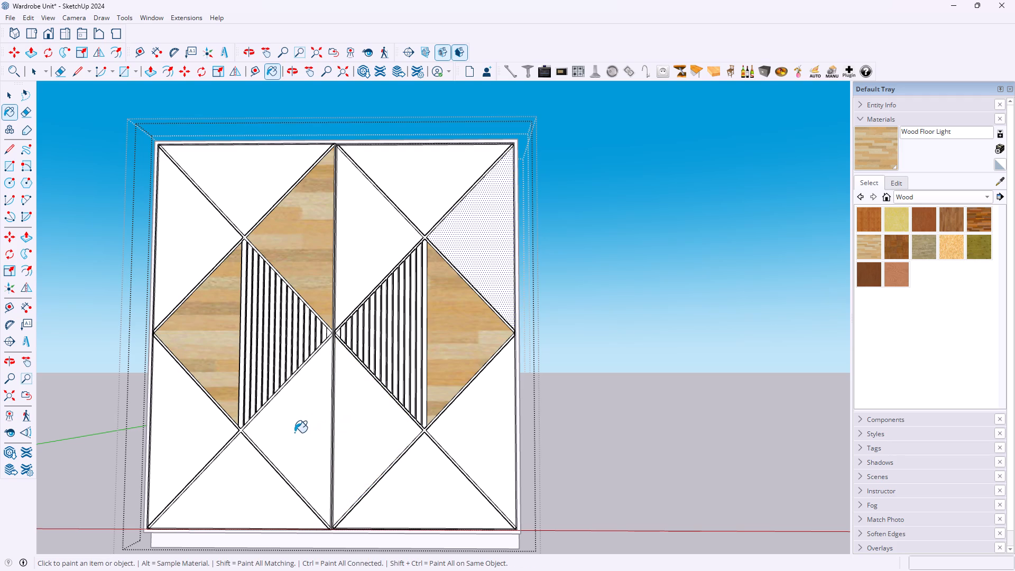
{"action": "key", "text": "ctrl+z"}
{"action": "left_click", "coordinate": [360, 458]}
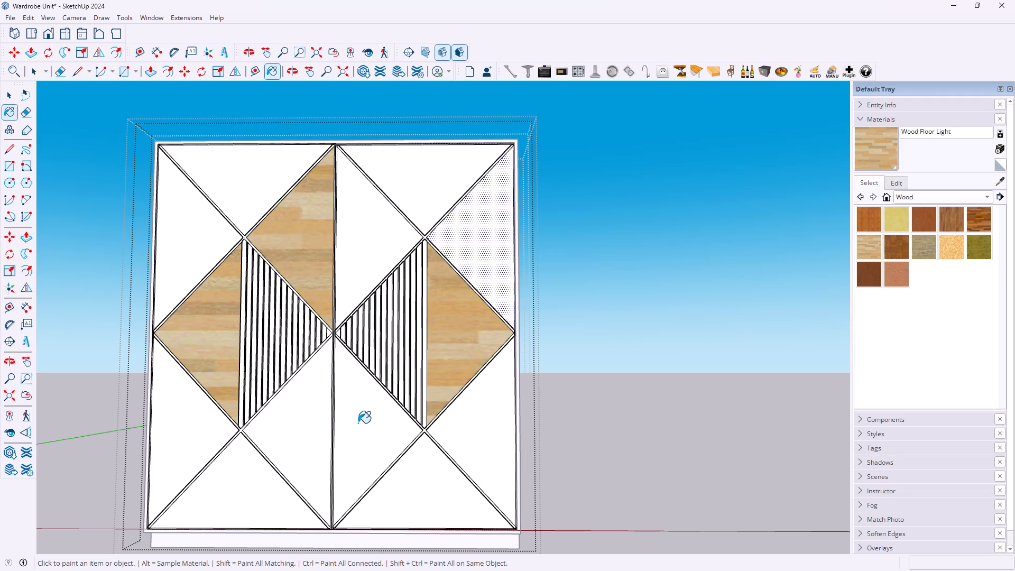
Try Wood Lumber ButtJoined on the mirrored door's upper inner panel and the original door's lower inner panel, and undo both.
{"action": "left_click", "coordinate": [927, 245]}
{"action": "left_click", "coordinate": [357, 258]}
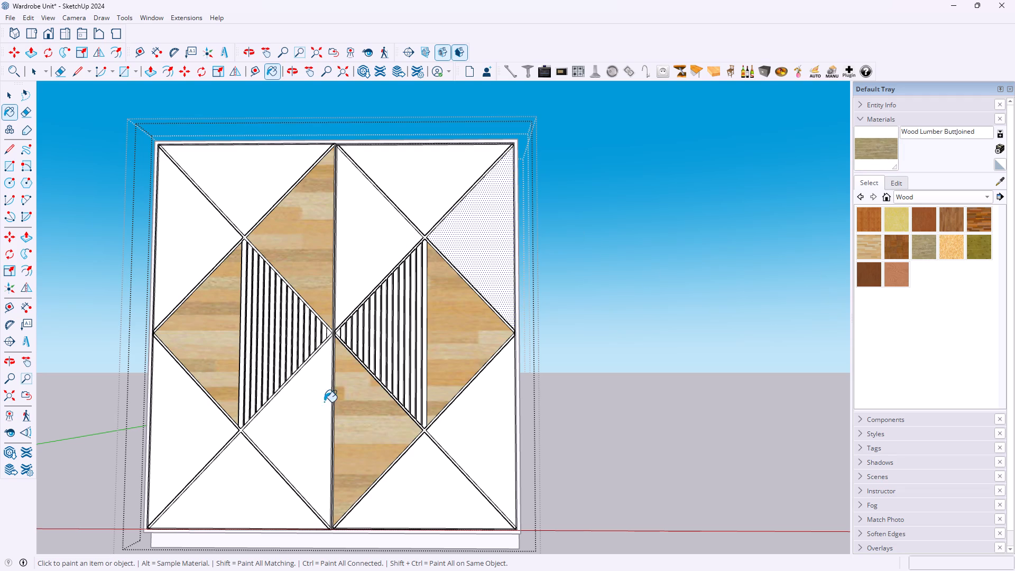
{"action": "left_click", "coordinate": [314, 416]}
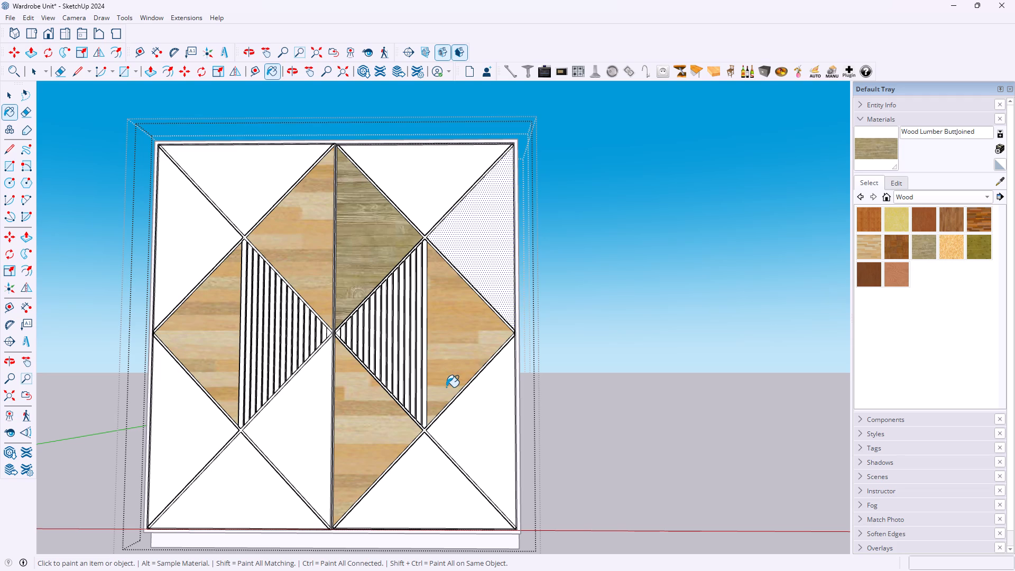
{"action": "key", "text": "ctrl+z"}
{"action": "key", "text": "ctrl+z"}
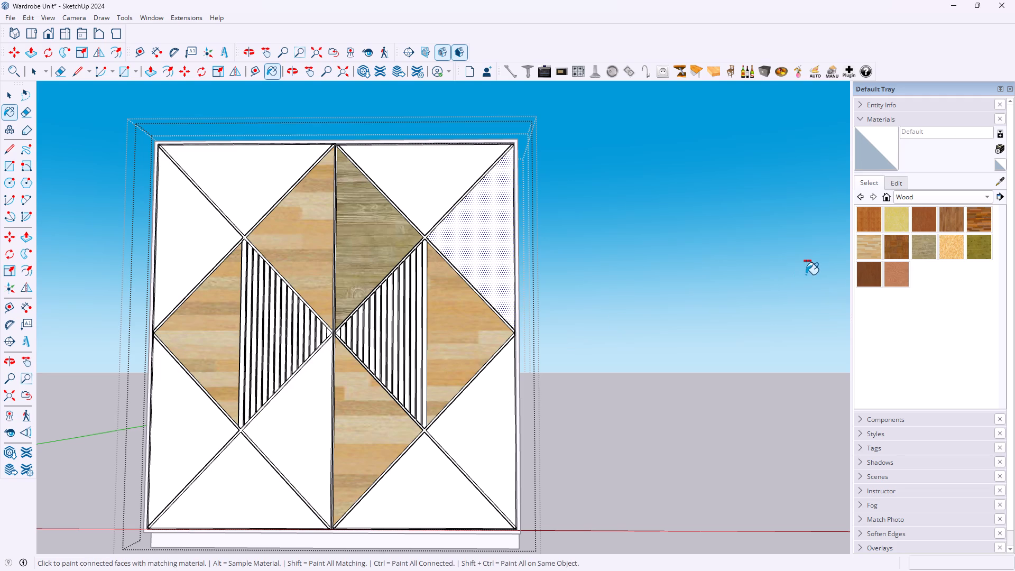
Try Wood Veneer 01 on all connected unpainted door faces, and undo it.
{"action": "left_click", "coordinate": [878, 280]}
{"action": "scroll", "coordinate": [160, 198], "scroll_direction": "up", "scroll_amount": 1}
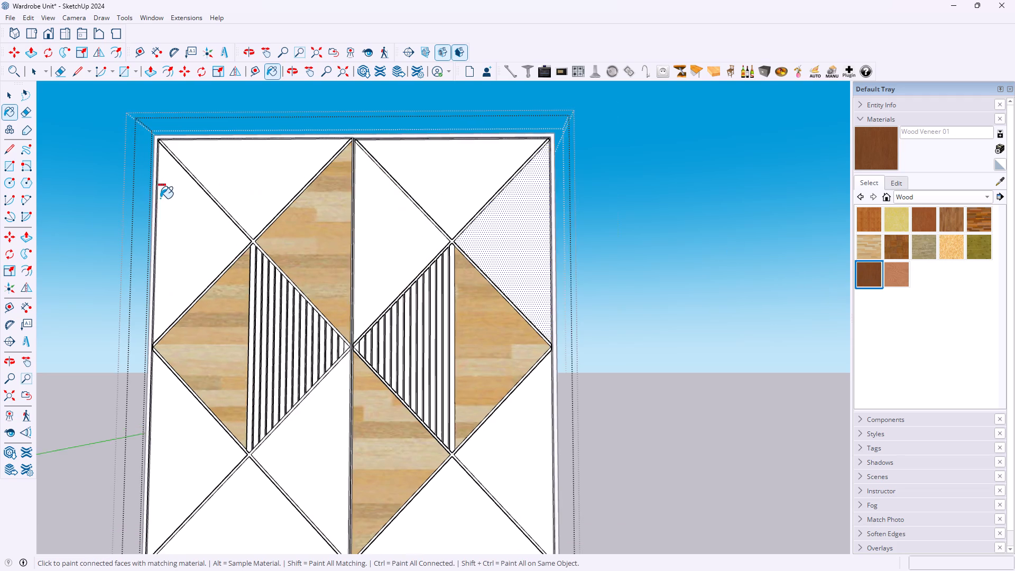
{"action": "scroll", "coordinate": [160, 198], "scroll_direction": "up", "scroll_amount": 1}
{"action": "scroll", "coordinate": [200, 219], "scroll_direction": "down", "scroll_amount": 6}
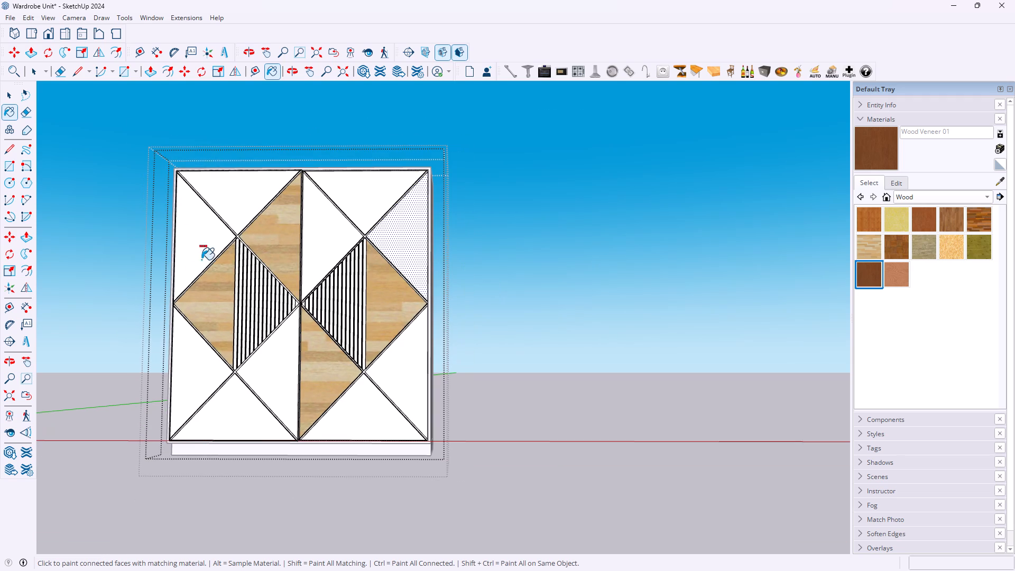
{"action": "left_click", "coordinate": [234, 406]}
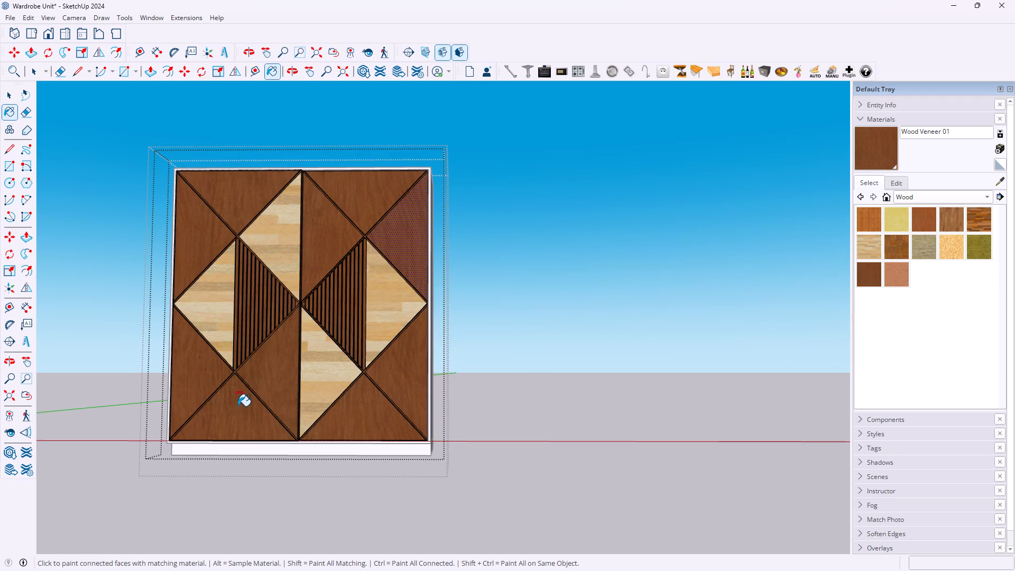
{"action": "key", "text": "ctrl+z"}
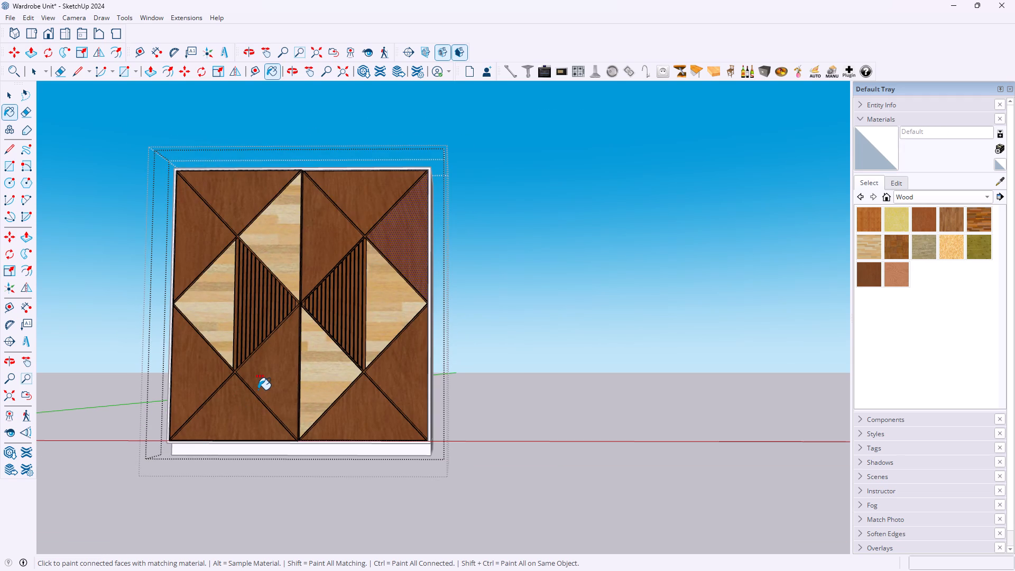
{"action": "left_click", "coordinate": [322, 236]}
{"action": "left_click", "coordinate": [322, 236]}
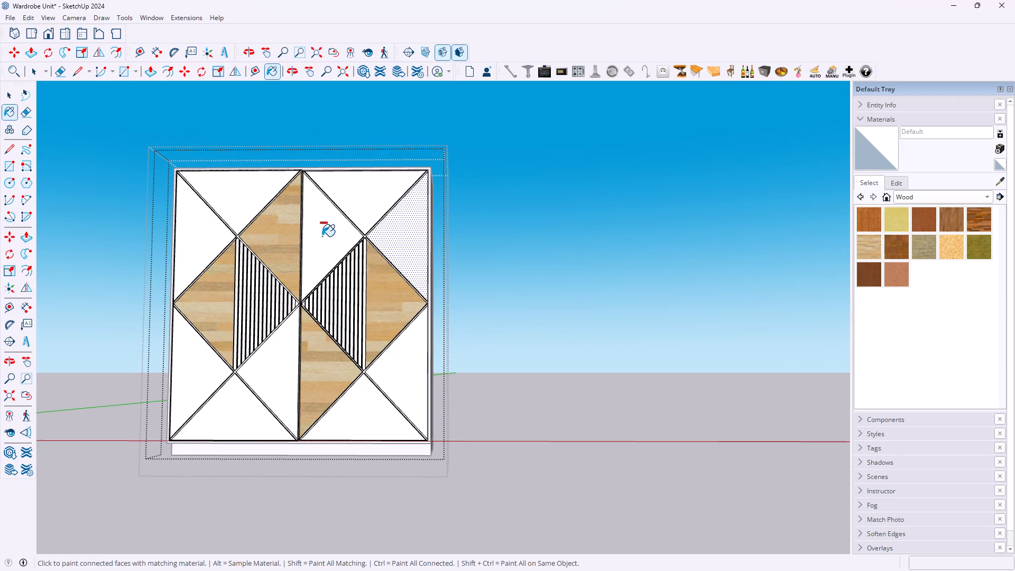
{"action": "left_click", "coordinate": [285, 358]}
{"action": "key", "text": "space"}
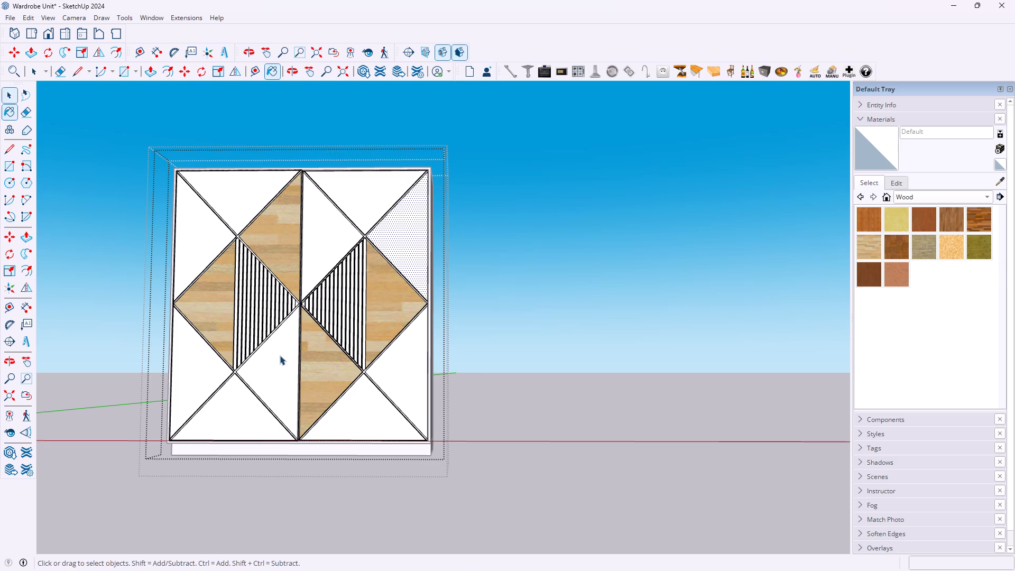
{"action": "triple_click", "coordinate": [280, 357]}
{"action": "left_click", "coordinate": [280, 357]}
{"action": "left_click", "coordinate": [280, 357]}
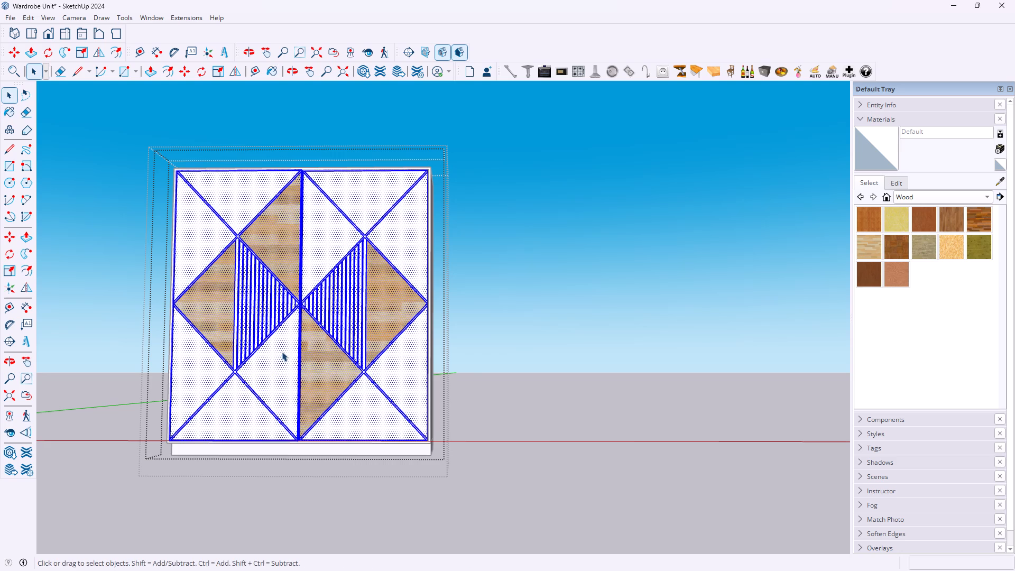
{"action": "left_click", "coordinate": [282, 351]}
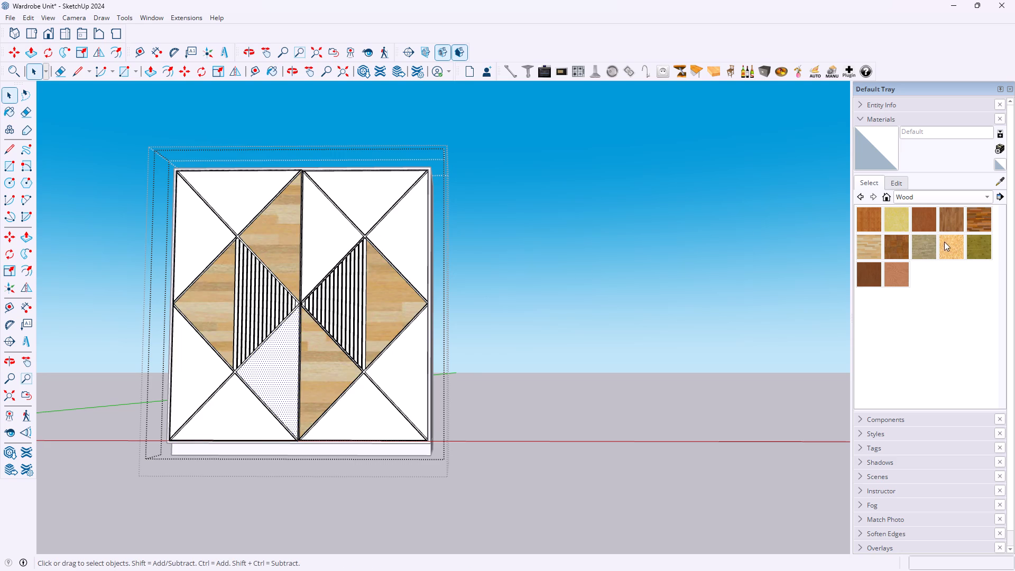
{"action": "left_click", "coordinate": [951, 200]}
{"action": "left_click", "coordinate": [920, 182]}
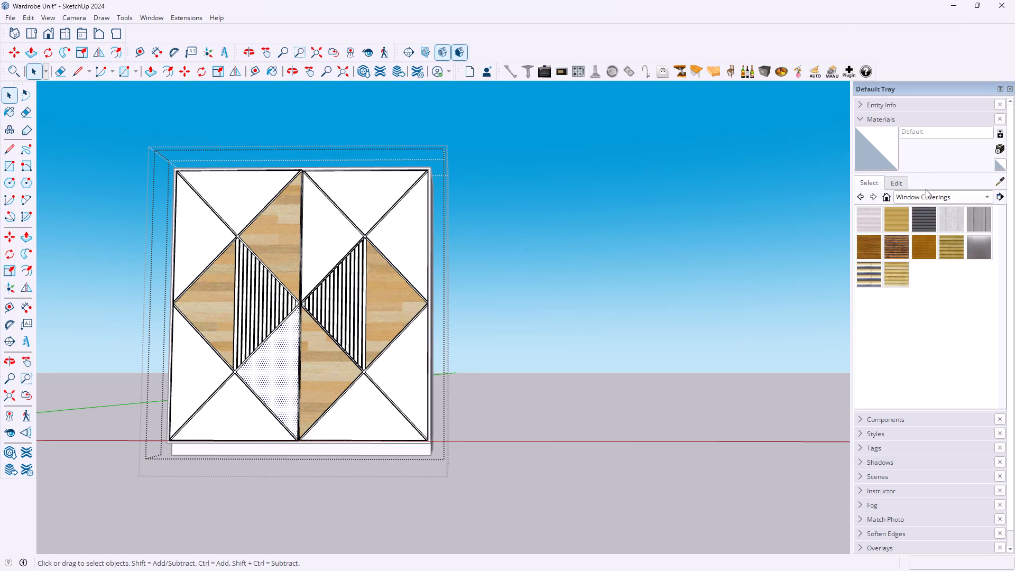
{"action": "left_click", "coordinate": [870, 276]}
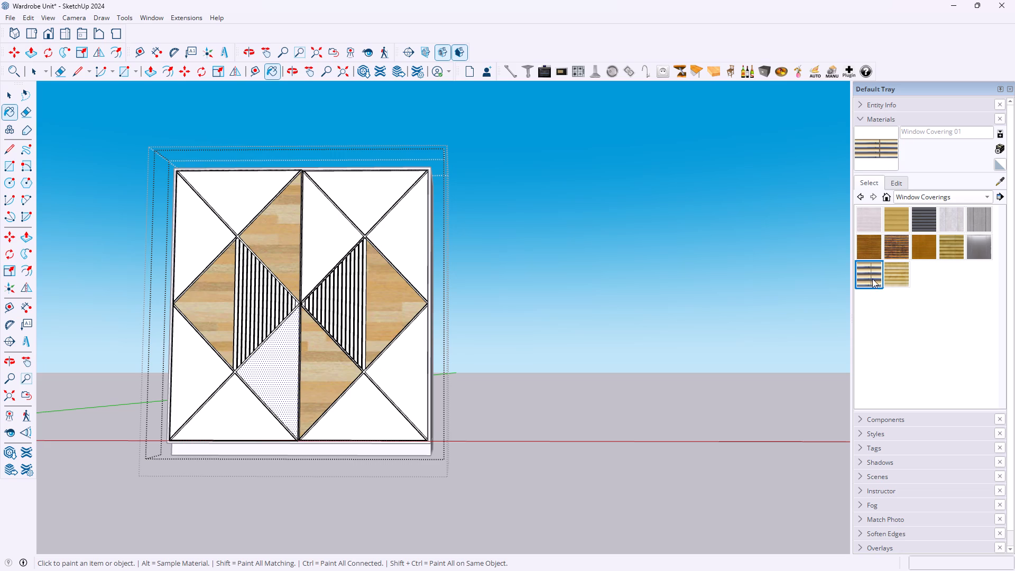
Paint the eight outer corner panels of both doors with the Diamond Box material from the Patterns collection.
{"action": "left_click", "coordinate": [943, 196]}
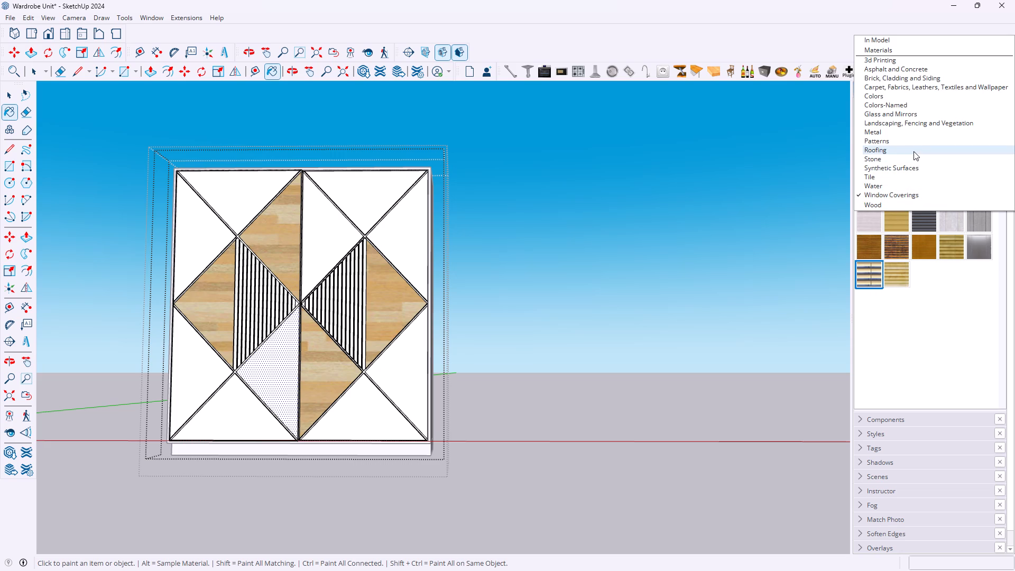
{"action": "left_click", "coordinate": [911, 138]}
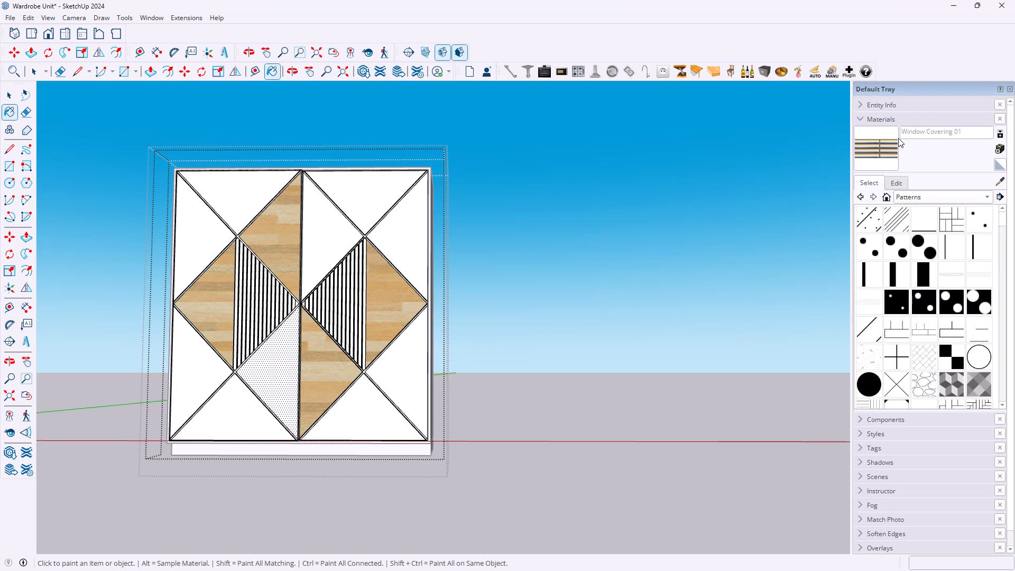
{"action": "left_click", "coordinate": [952, 377]}
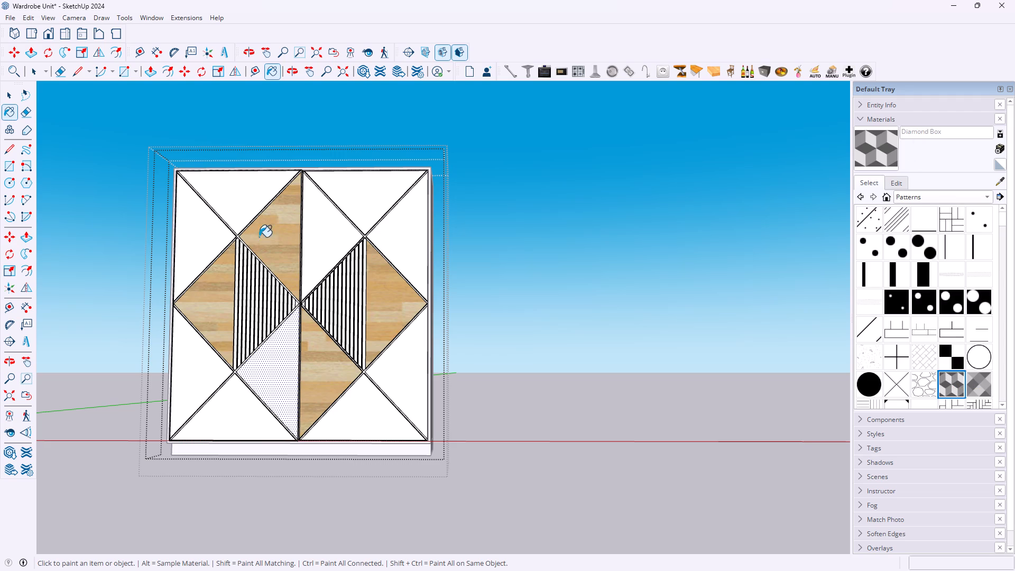
{"action": "left_click", "coordinate": [239, 210]}
{"action": "left_click", "coordinate": [206, 235]}
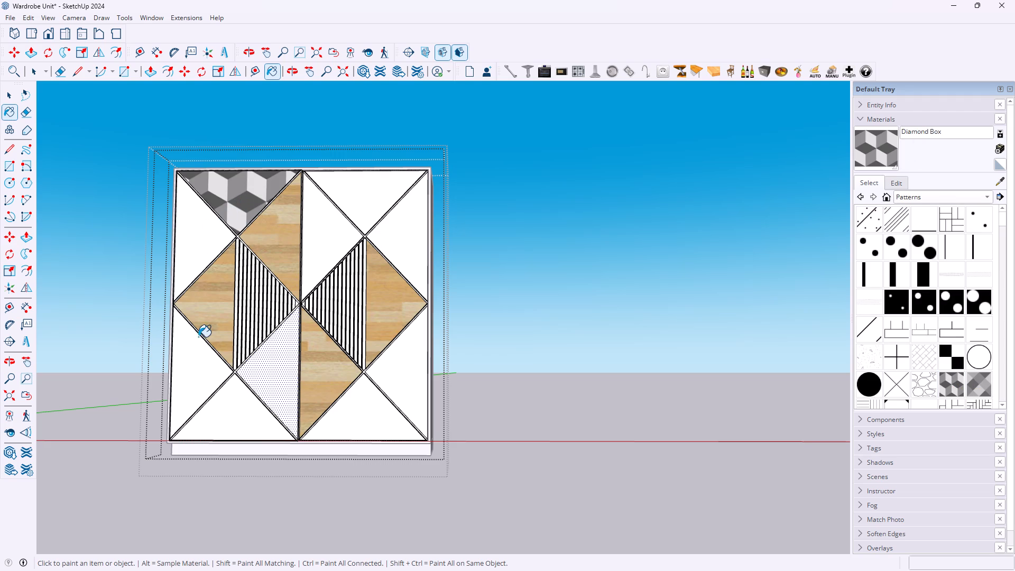
{"action": "left_click", "coordinate": [186, 373]}
{"action": "left_click", "coordinate": [218, 423]}
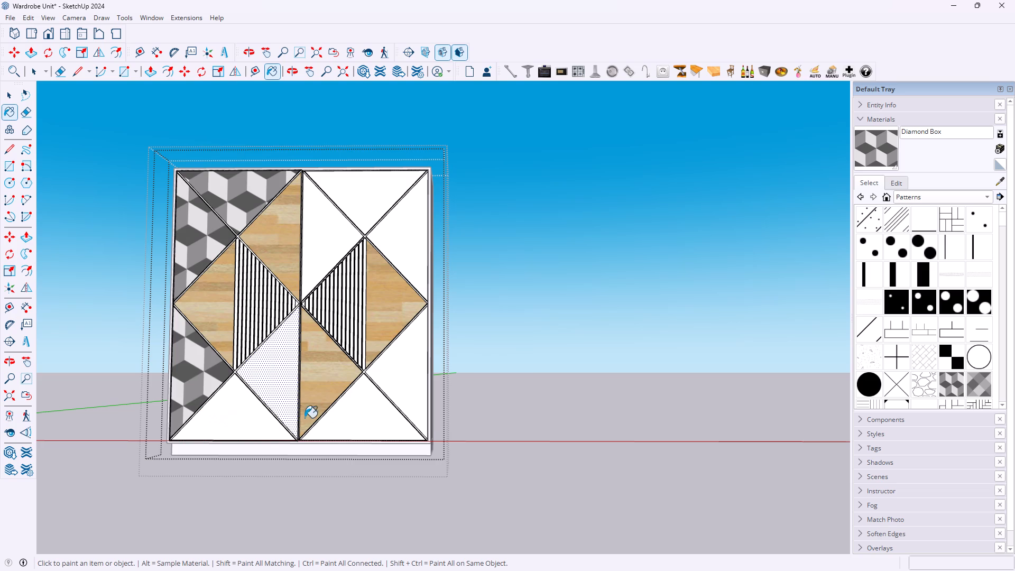
{"action": "left_click", "coordinate": [354, 425]}
{"action": "left_click", "coordinate": [396, 379]}
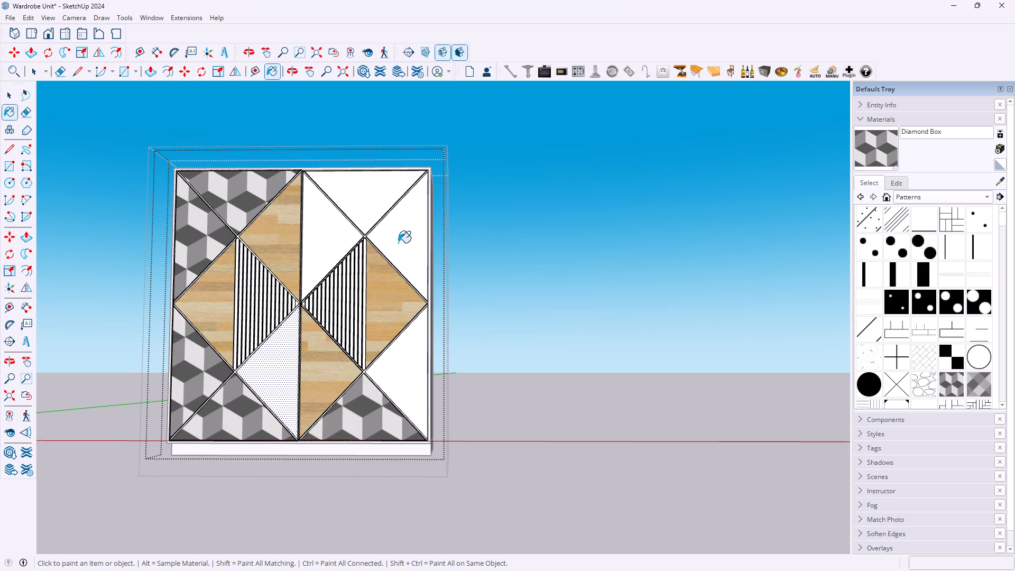
{"action": "left_click", "coordinate": [398, 238]}
{"action": "left_click", "coordinate": [363, 192]}
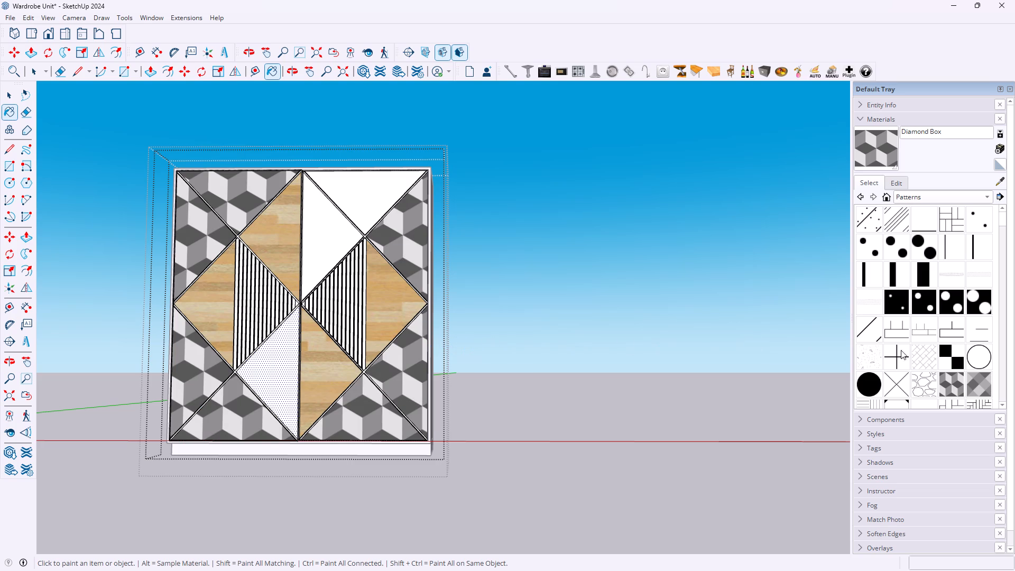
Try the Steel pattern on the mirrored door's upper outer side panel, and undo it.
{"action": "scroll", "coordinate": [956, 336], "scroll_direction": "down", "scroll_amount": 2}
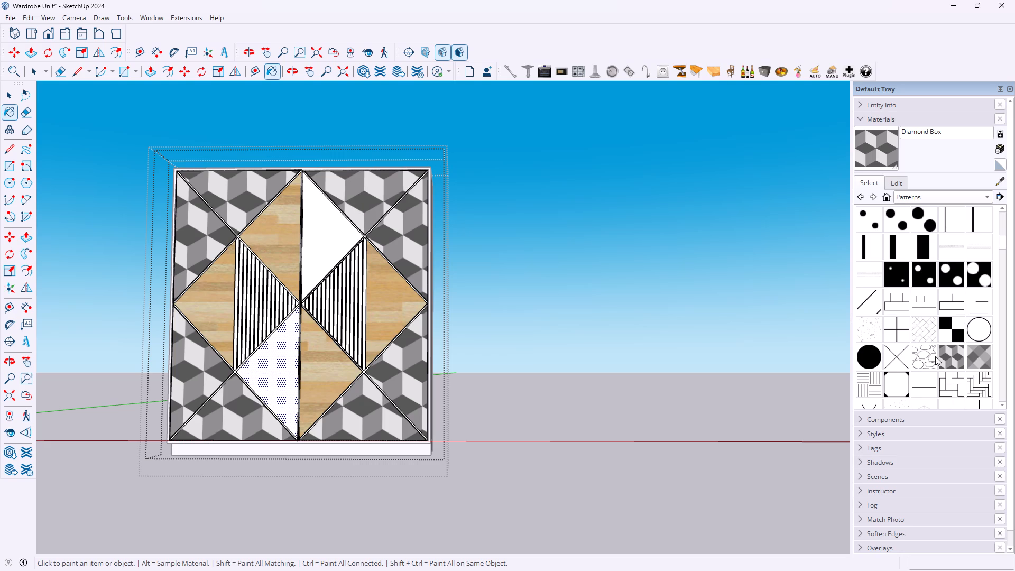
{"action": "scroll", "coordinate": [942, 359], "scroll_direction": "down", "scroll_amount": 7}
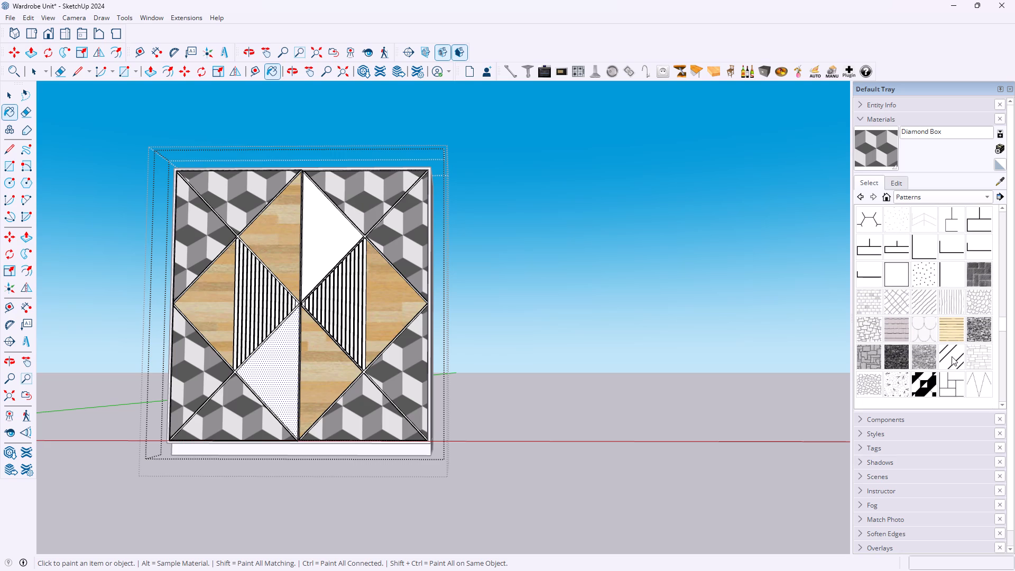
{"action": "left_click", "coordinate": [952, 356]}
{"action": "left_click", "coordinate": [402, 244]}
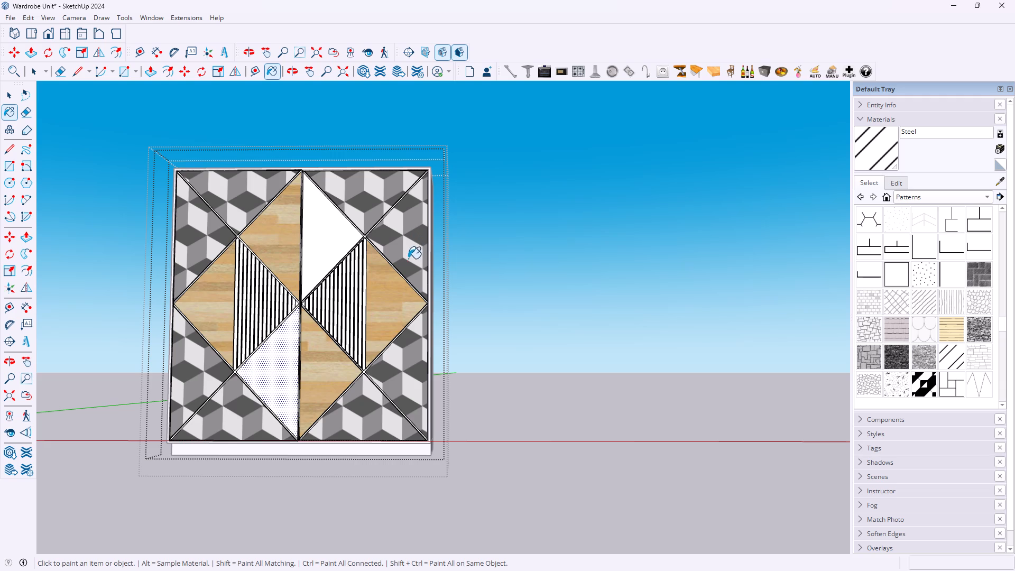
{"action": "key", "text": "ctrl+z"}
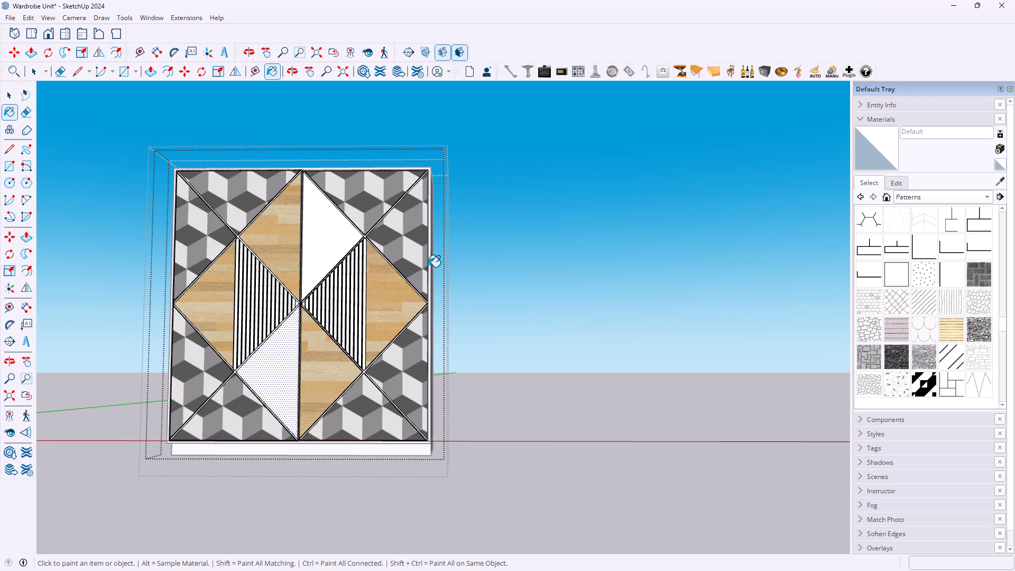
Look through the Patterns, Metal, Landscaping, Colors-Named and Brick material collections for a finish for the two unpainted inner panels.
{"action": "scroll", "coordinate": [944, 373], "scroll_direction": "down", "scroll_amount": 3}
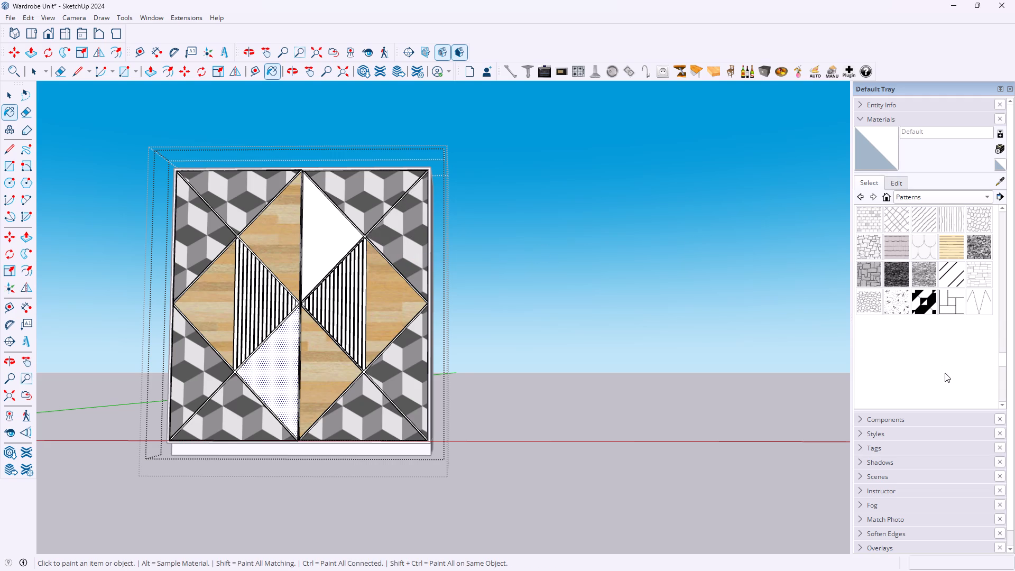
{"action": "scroll", "coordinate": [935, 351], "scroll_direction": "up", "scroll_amount": 3}
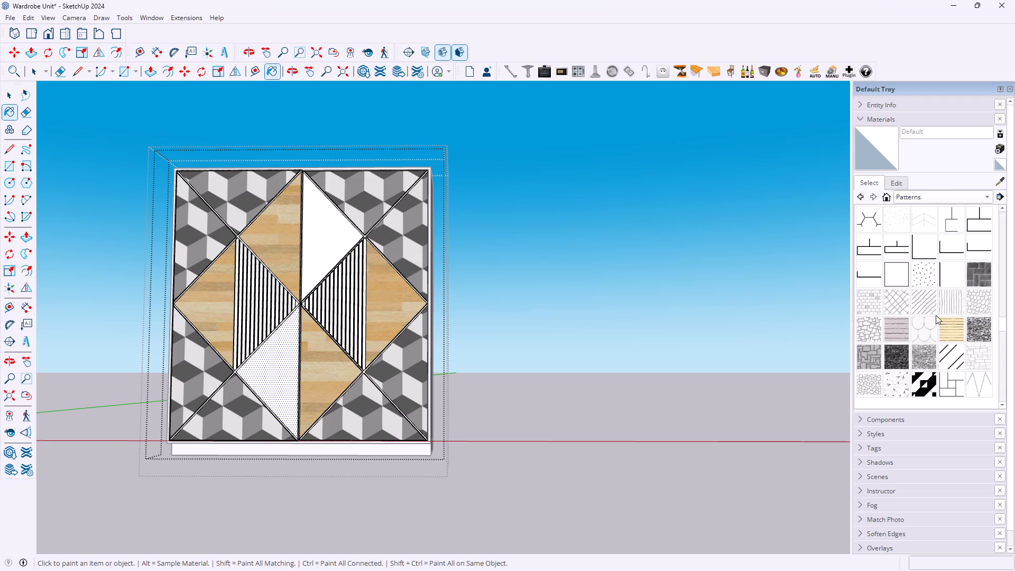
{"action": "left_click", "coordinate": [935, 197]}
{"action": "left_click", "coordinate": [919, 186]}
{"action": "left_click", "coordinate": [939, 194]}
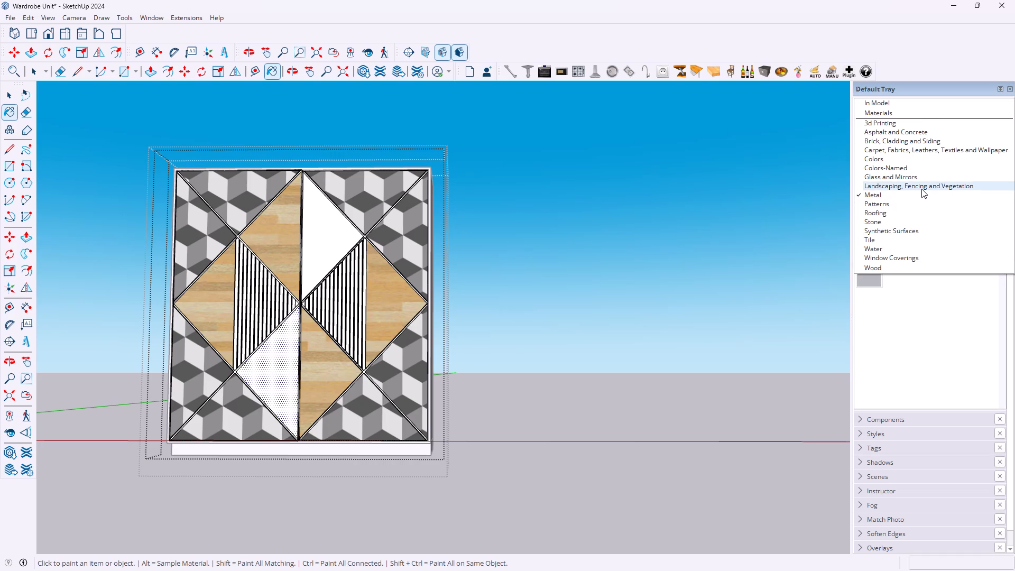
{"action": "left_click", "coordinate": [921, 189]}
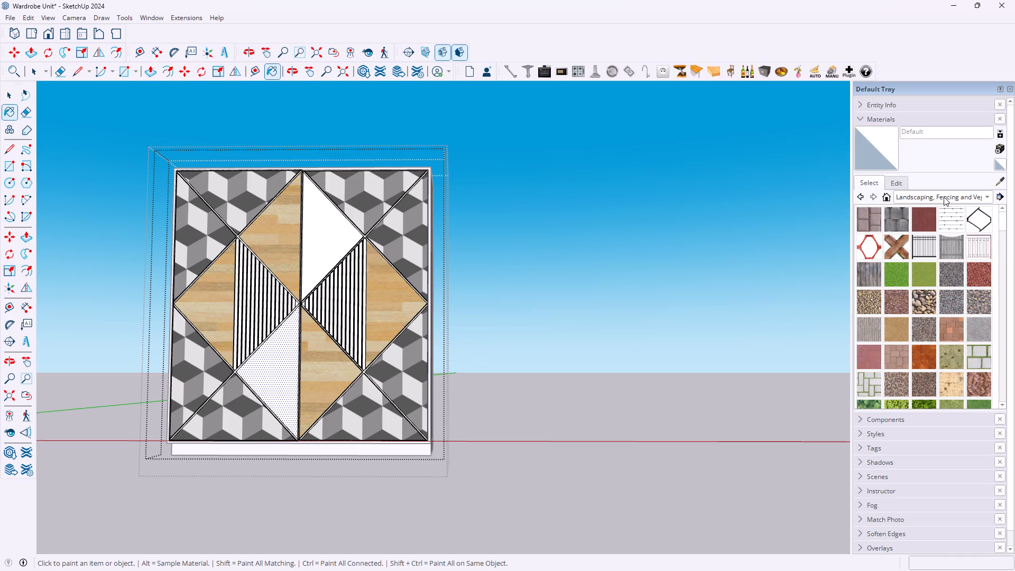
{"action": "left_click", "coordinate": [944, 197]}
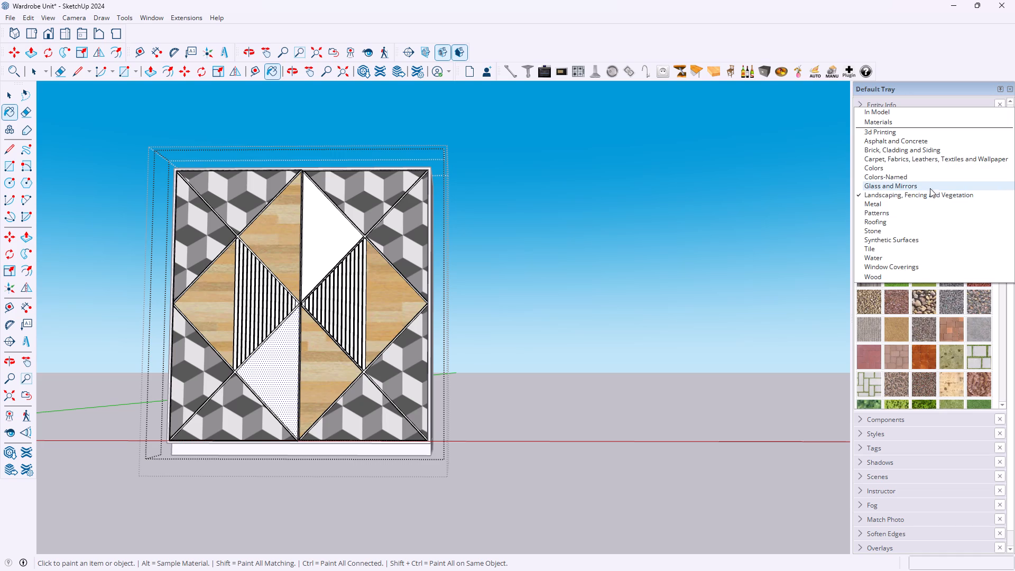
{"action": "left_click", "coordinate": [925, 178]}
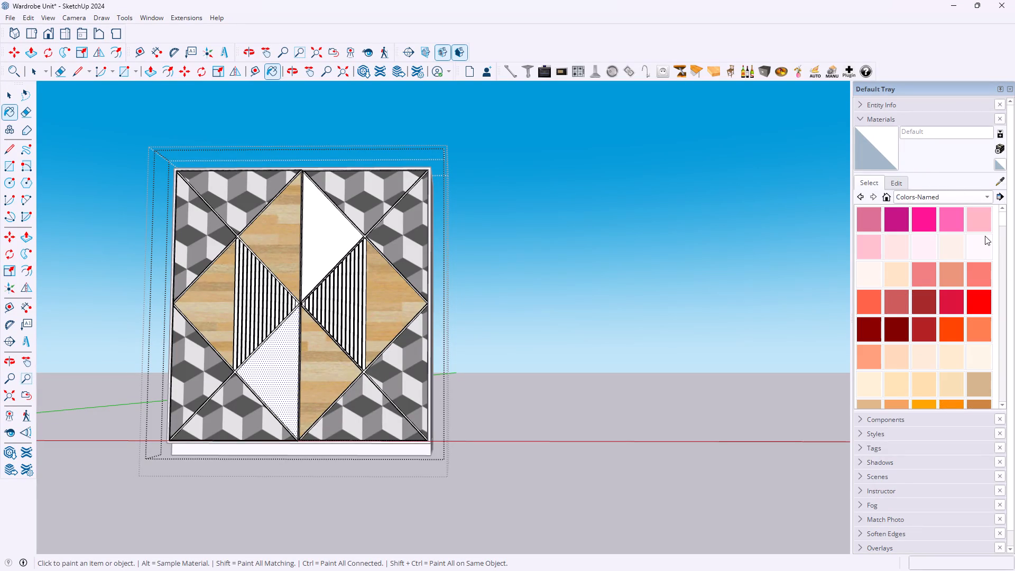
{"action": "left_click", "coordinate": [957, 194]}
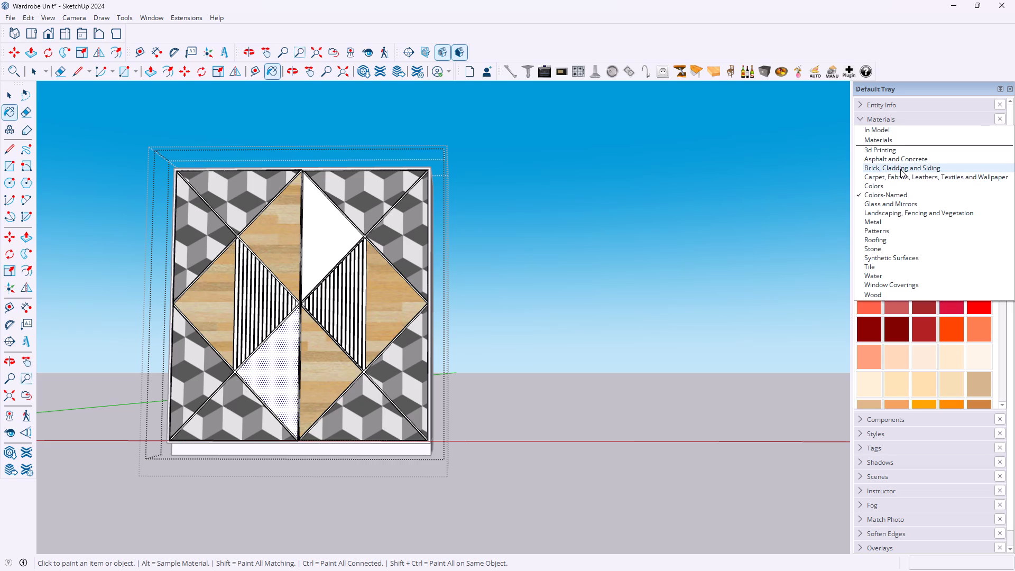
{"action": "left_click", "coordinate": [900, 169]}
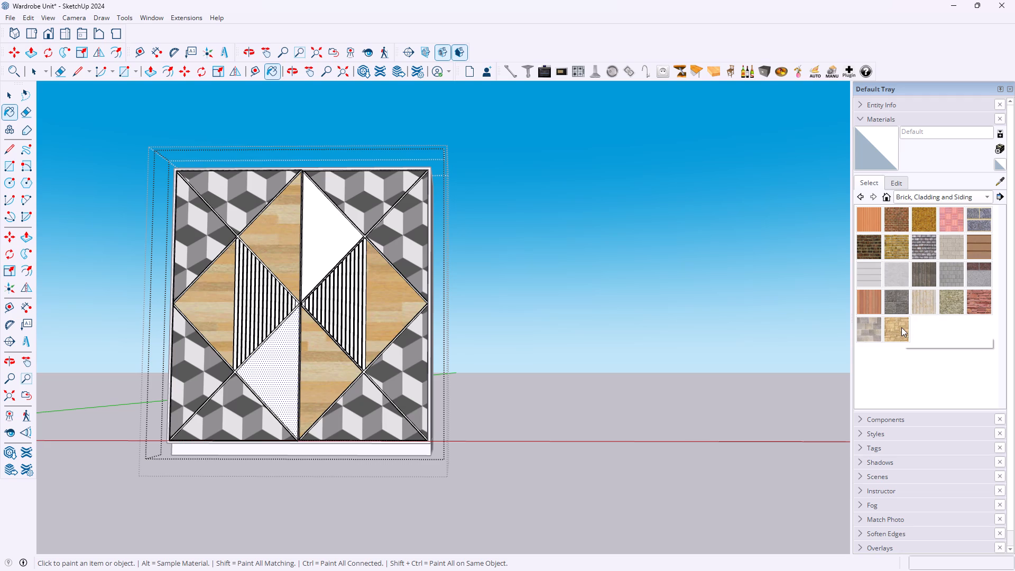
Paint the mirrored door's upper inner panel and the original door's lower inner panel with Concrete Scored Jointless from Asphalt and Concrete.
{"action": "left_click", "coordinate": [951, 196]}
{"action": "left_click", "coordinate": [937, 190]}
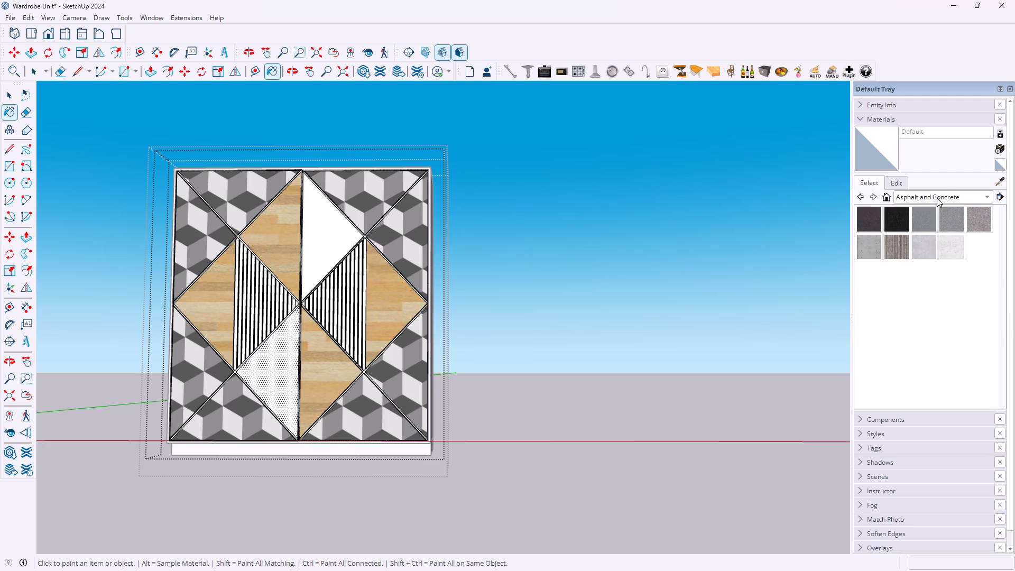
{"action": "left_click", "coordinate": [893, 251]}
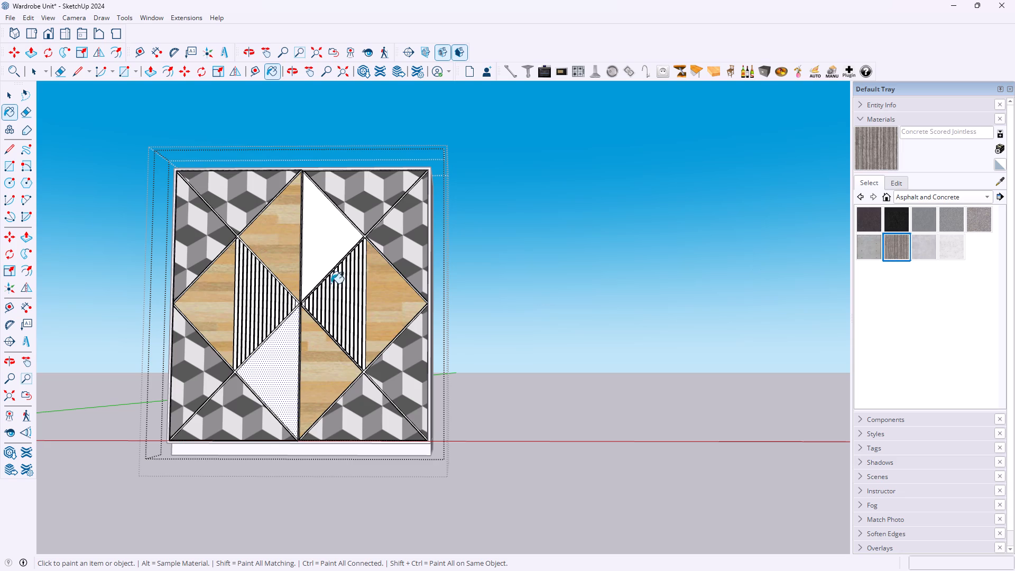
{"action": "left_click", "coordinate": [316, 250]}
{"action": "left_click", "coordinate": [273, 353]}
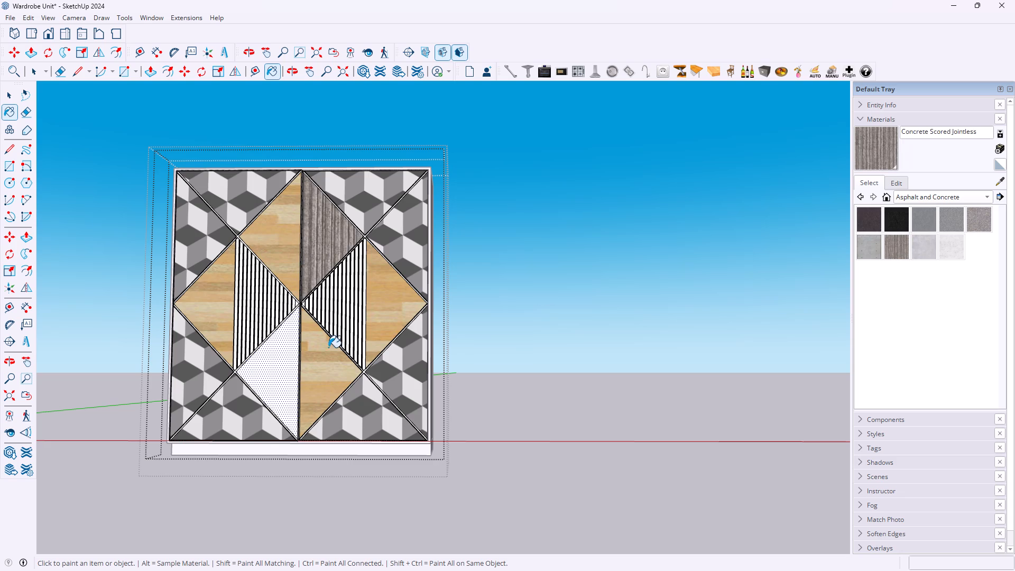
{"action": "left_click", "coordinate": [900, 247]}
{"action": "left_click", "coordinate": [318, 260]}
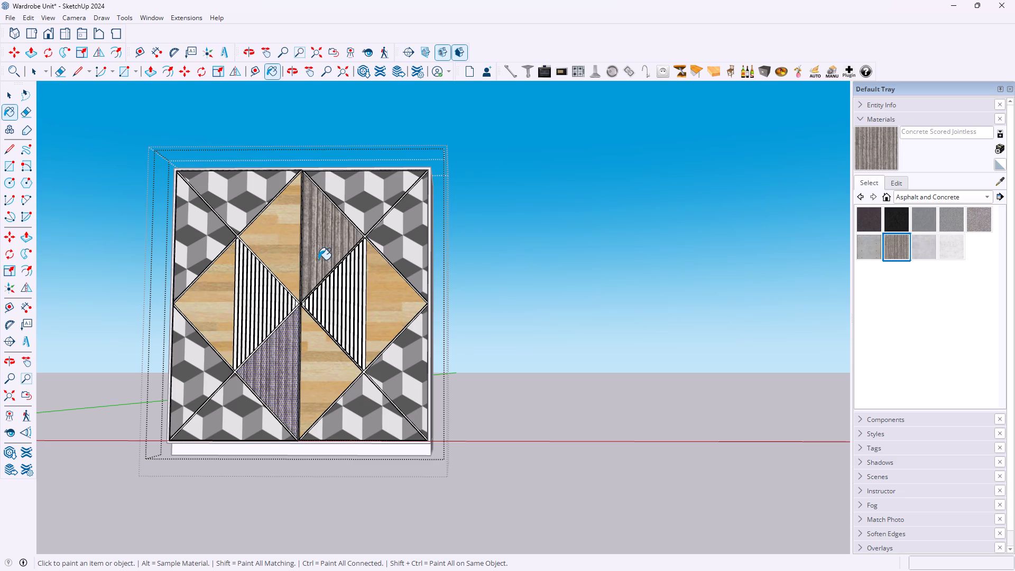
Repaint the mirrored door's upper inner panel and the original door's lower inner panel with Wax 01 from the 3d Printing collection.
{"action": "left_click", "coordinate": [942, 193]}
{"action": "left_click", "coordinate": [914, 186]}
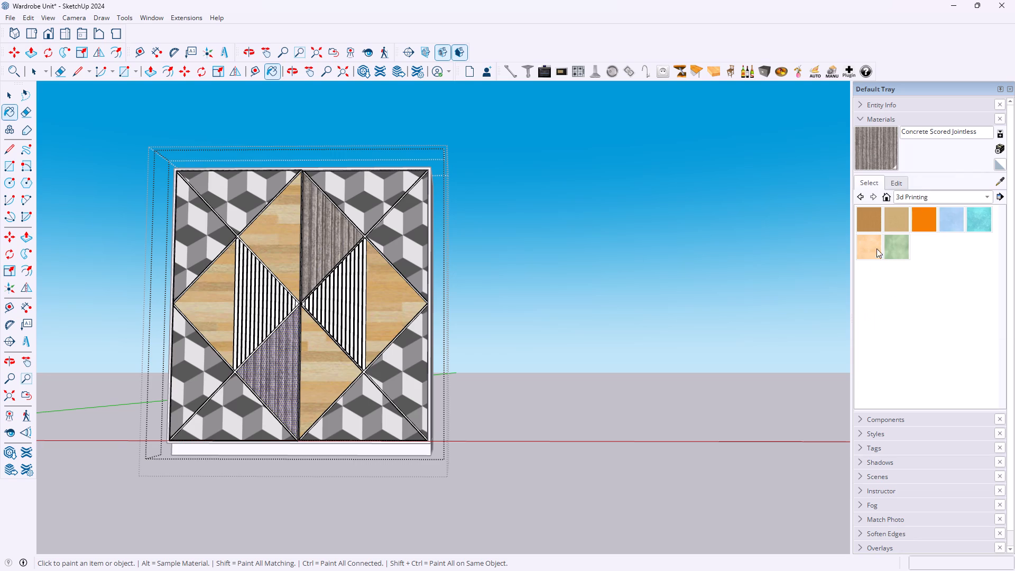
{"action": "left_click", "coordinate": [869, 255]}
{"action": "left_click", "coordinate": [325, 252]}
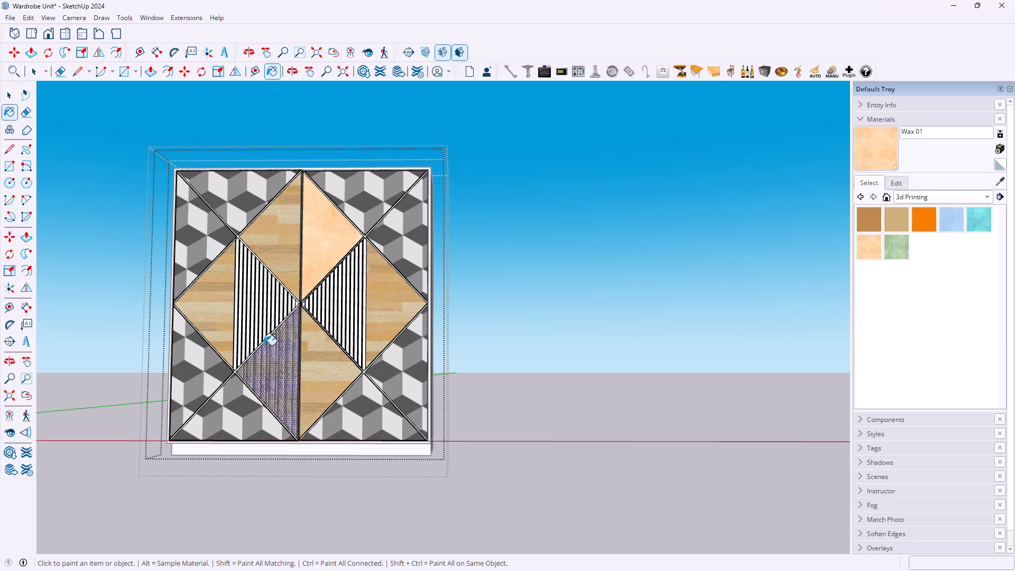
{"action": "left_click", "coordinate": [269, 364]}
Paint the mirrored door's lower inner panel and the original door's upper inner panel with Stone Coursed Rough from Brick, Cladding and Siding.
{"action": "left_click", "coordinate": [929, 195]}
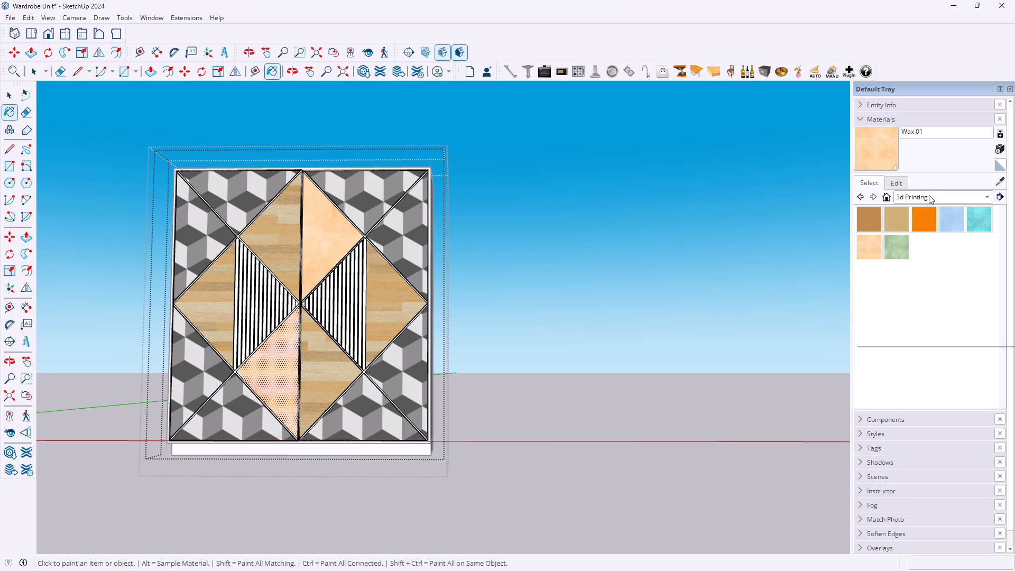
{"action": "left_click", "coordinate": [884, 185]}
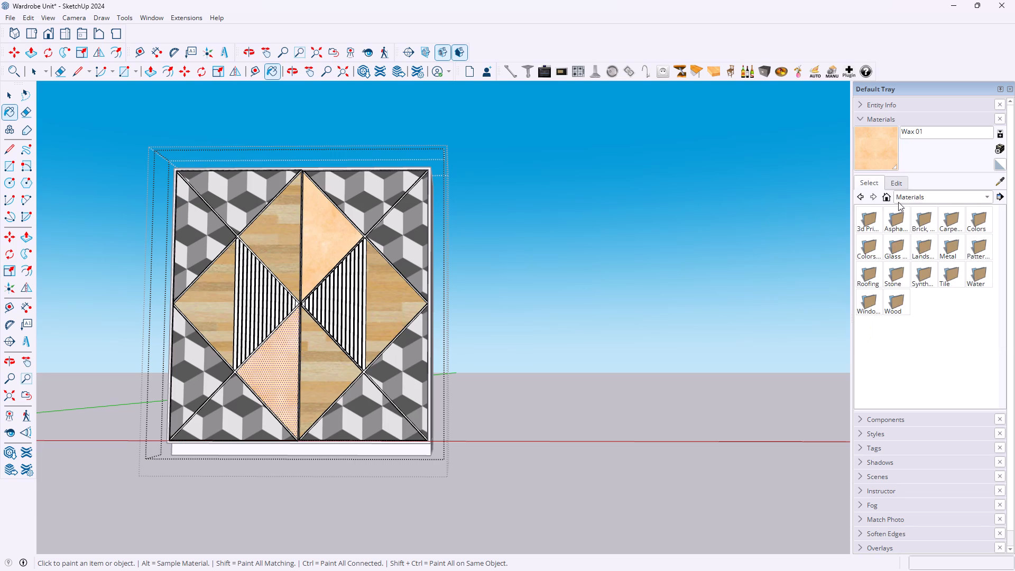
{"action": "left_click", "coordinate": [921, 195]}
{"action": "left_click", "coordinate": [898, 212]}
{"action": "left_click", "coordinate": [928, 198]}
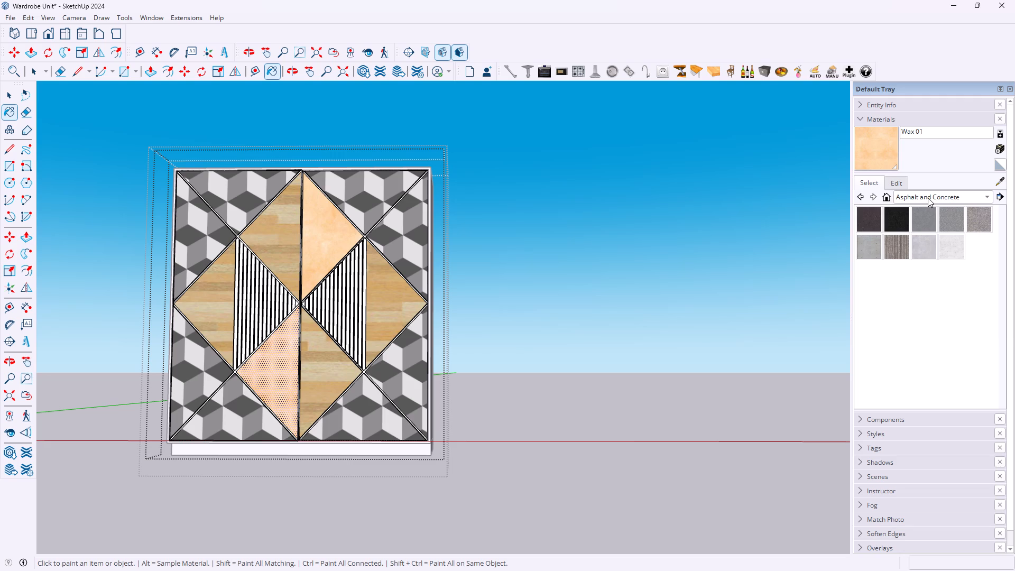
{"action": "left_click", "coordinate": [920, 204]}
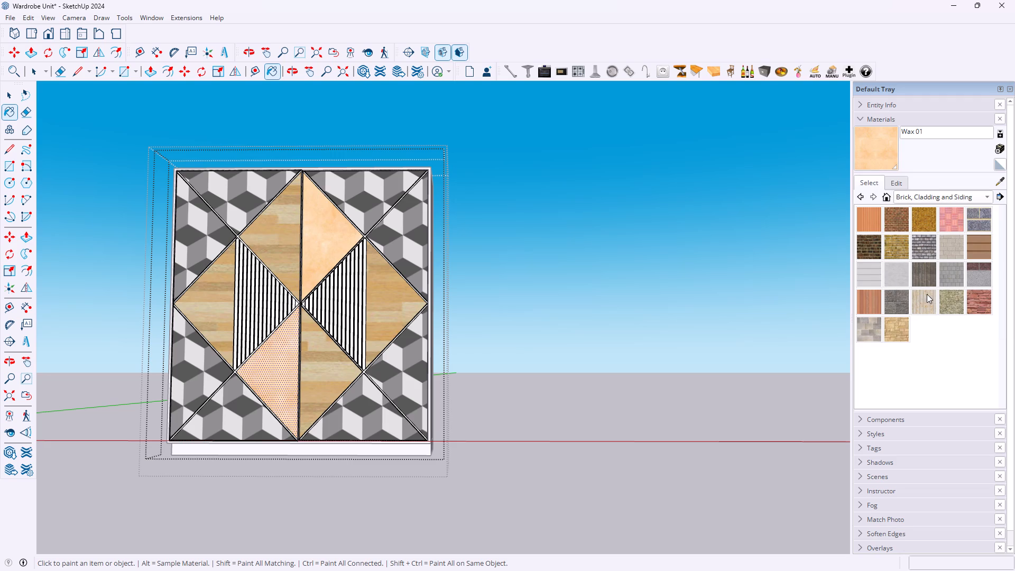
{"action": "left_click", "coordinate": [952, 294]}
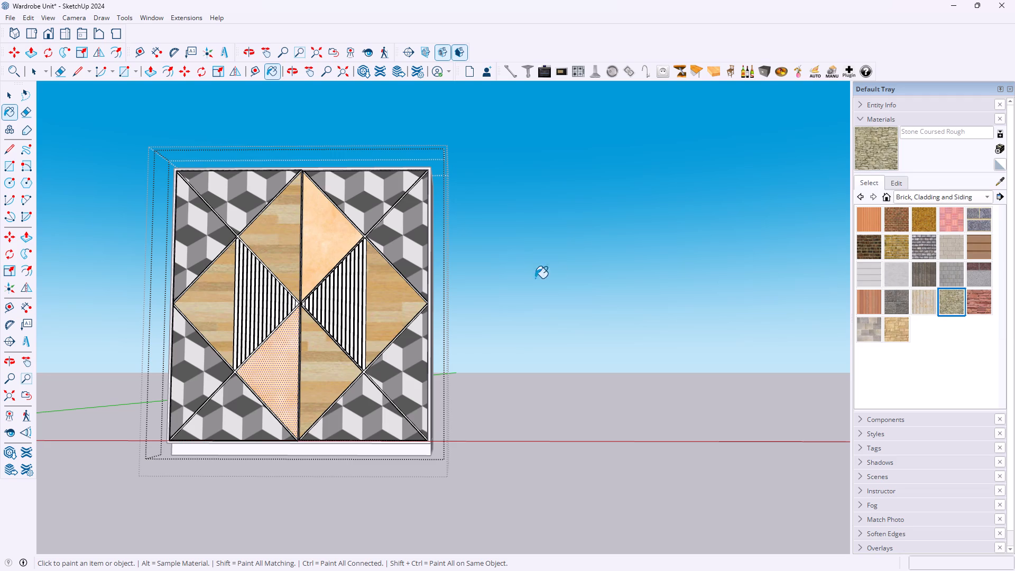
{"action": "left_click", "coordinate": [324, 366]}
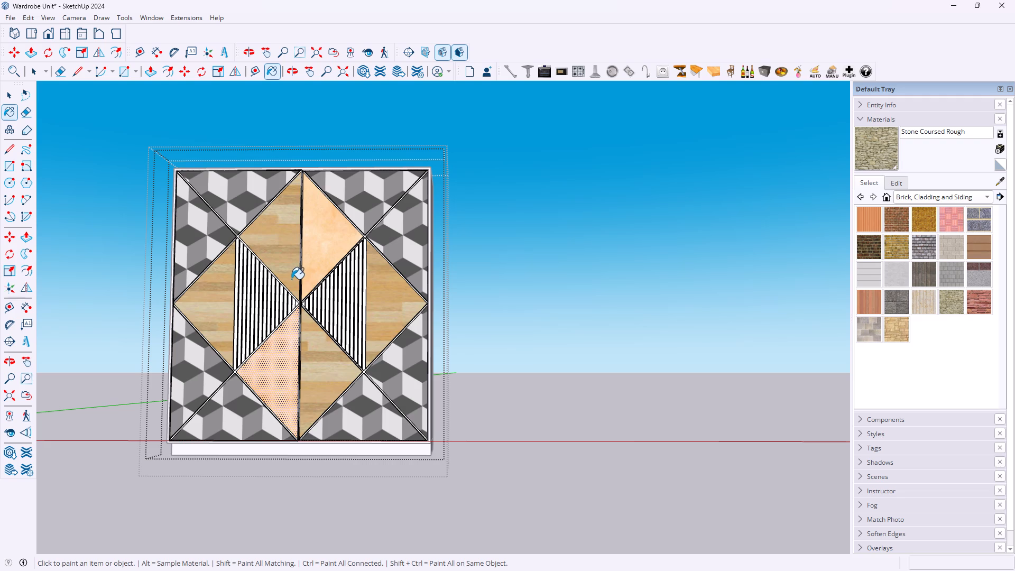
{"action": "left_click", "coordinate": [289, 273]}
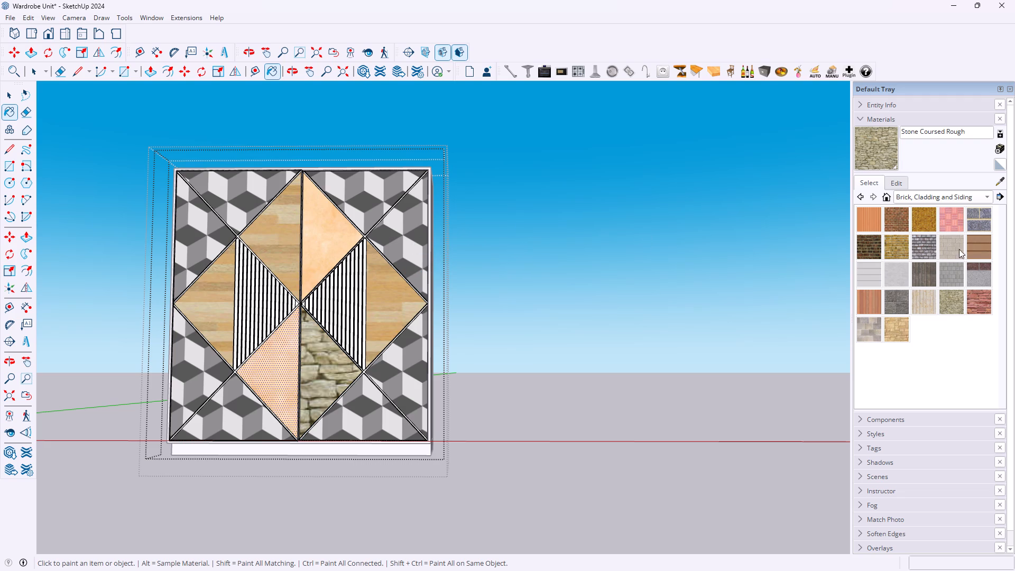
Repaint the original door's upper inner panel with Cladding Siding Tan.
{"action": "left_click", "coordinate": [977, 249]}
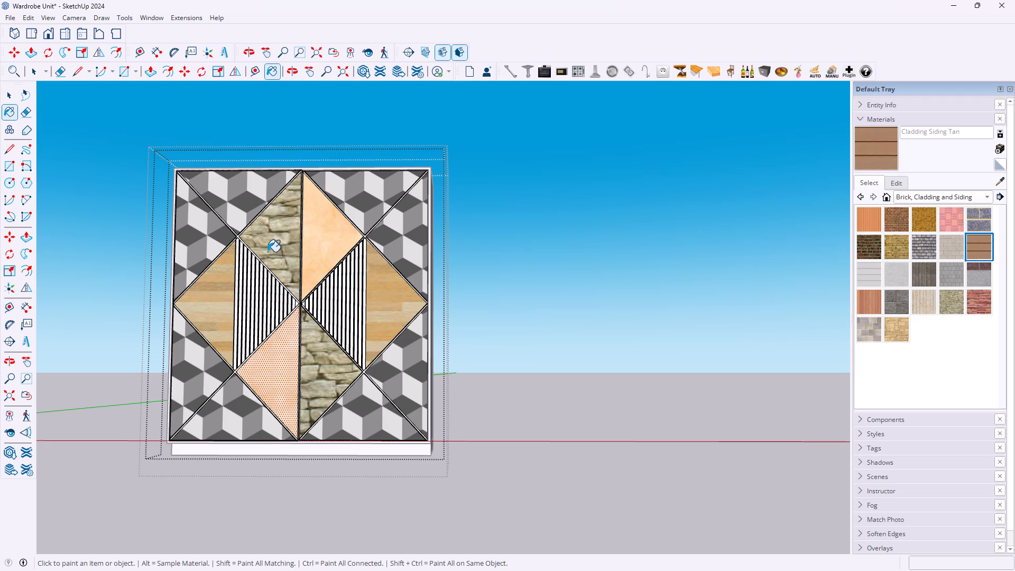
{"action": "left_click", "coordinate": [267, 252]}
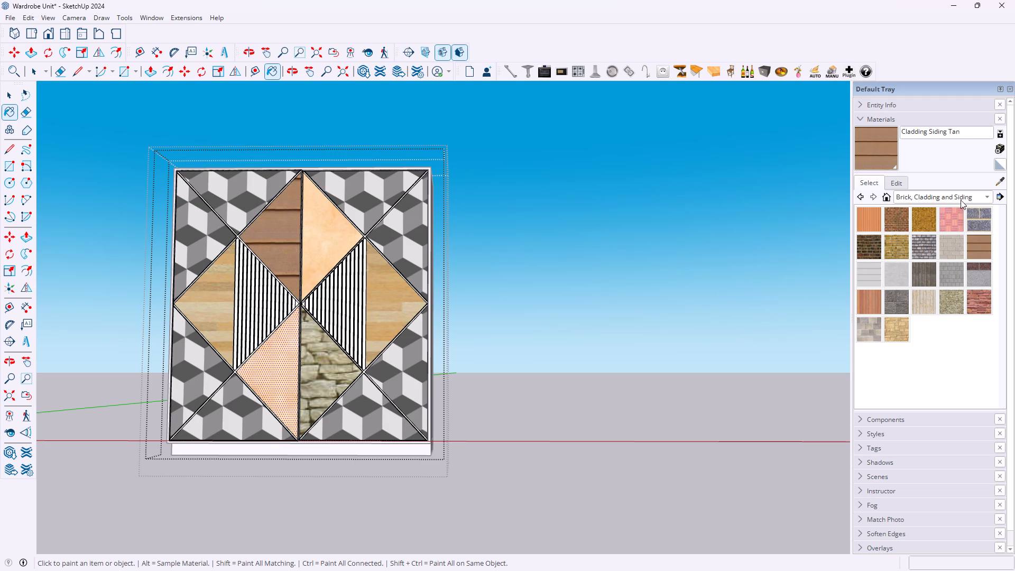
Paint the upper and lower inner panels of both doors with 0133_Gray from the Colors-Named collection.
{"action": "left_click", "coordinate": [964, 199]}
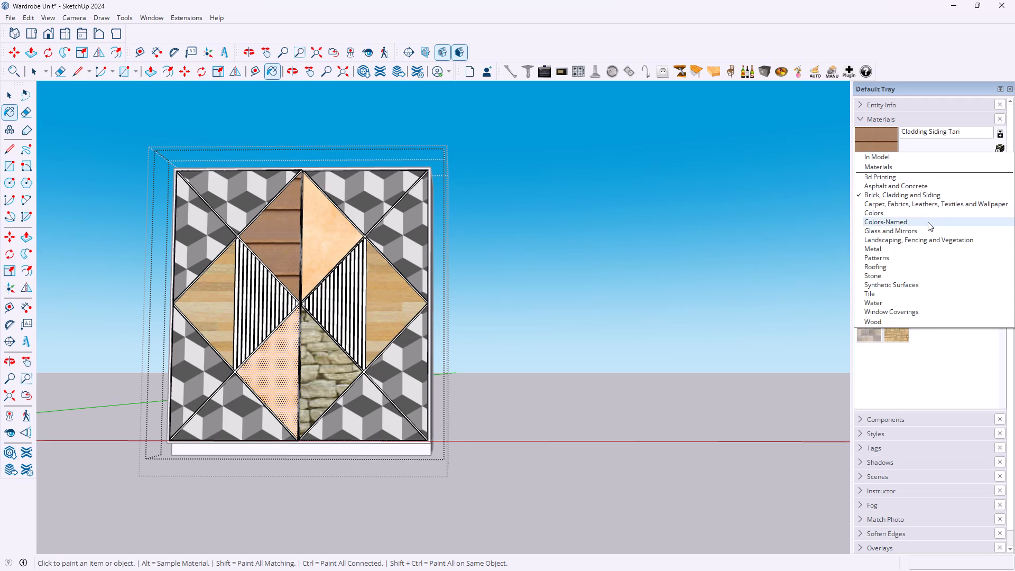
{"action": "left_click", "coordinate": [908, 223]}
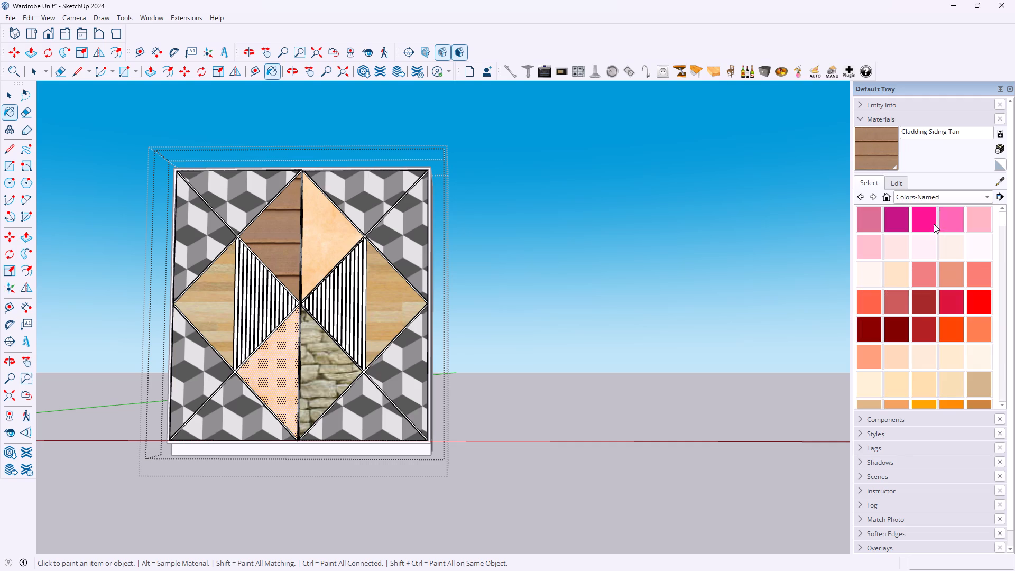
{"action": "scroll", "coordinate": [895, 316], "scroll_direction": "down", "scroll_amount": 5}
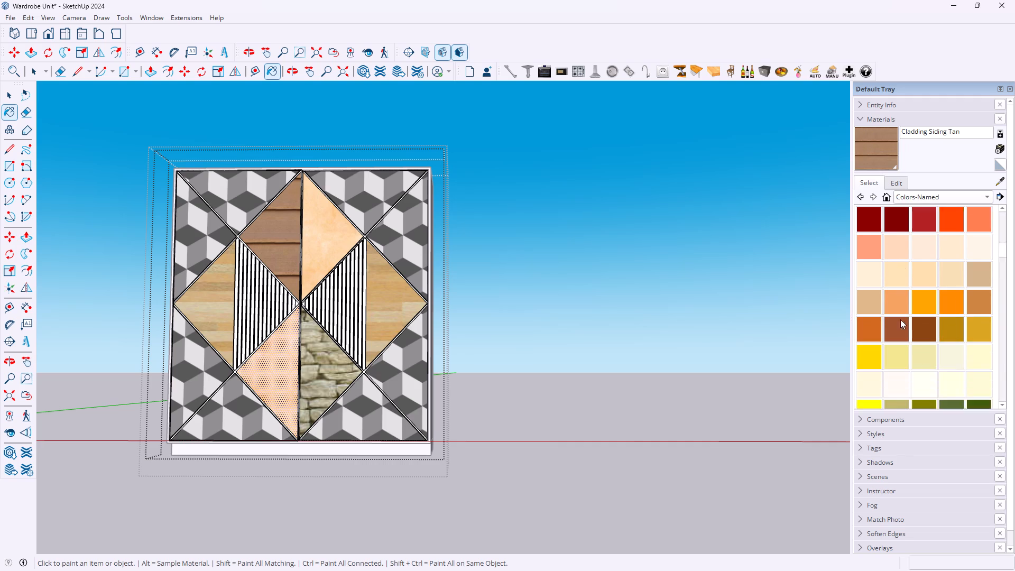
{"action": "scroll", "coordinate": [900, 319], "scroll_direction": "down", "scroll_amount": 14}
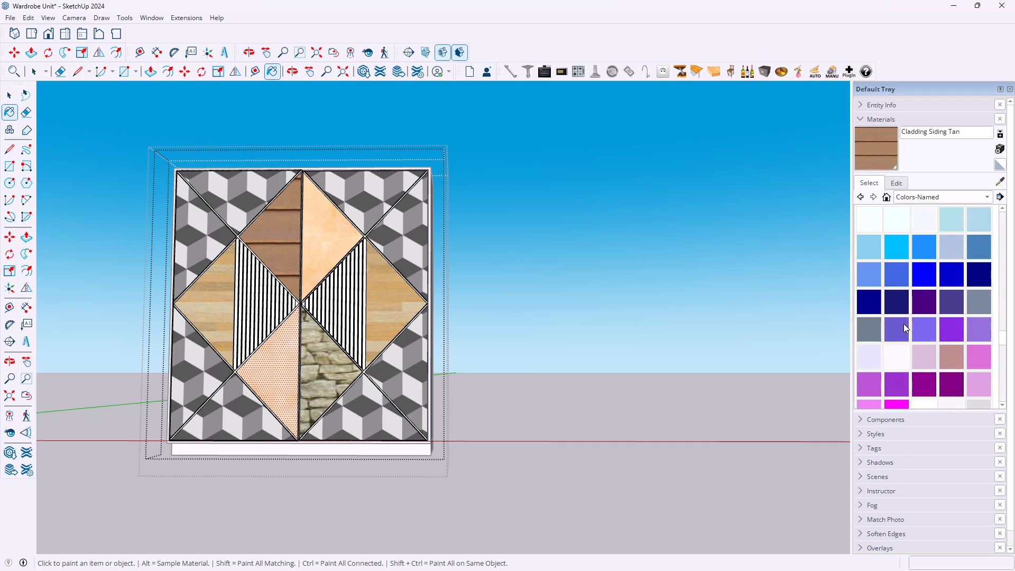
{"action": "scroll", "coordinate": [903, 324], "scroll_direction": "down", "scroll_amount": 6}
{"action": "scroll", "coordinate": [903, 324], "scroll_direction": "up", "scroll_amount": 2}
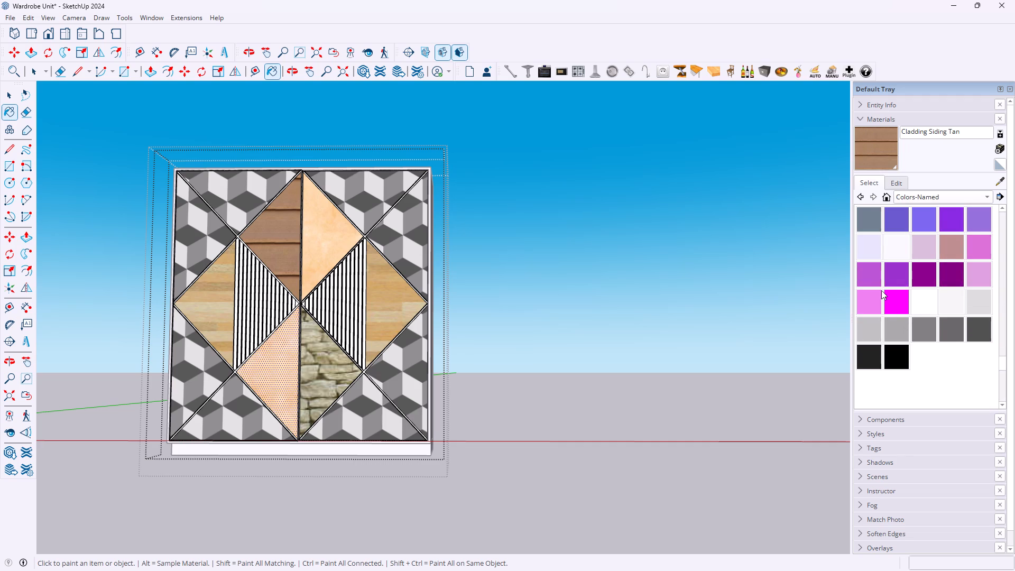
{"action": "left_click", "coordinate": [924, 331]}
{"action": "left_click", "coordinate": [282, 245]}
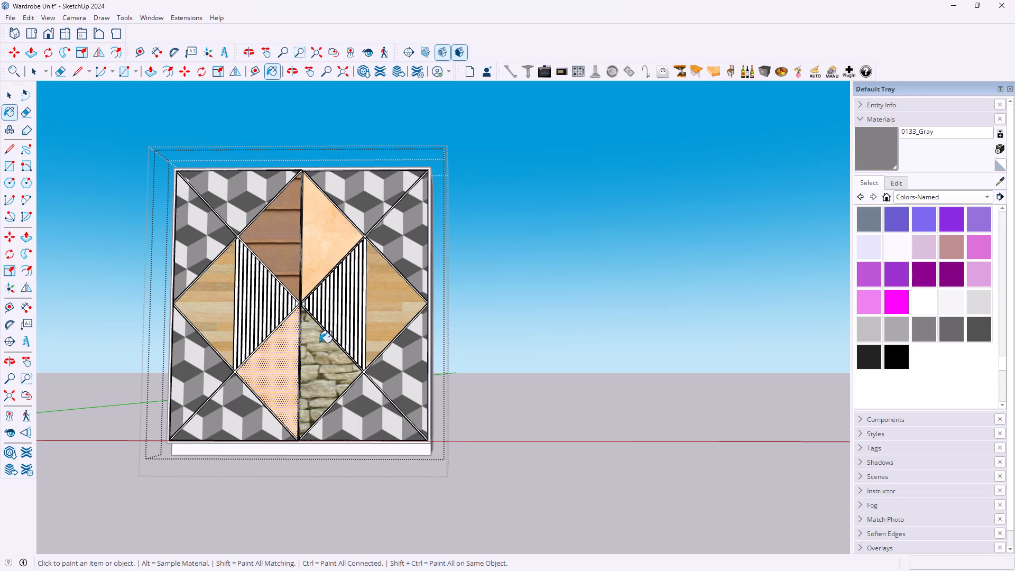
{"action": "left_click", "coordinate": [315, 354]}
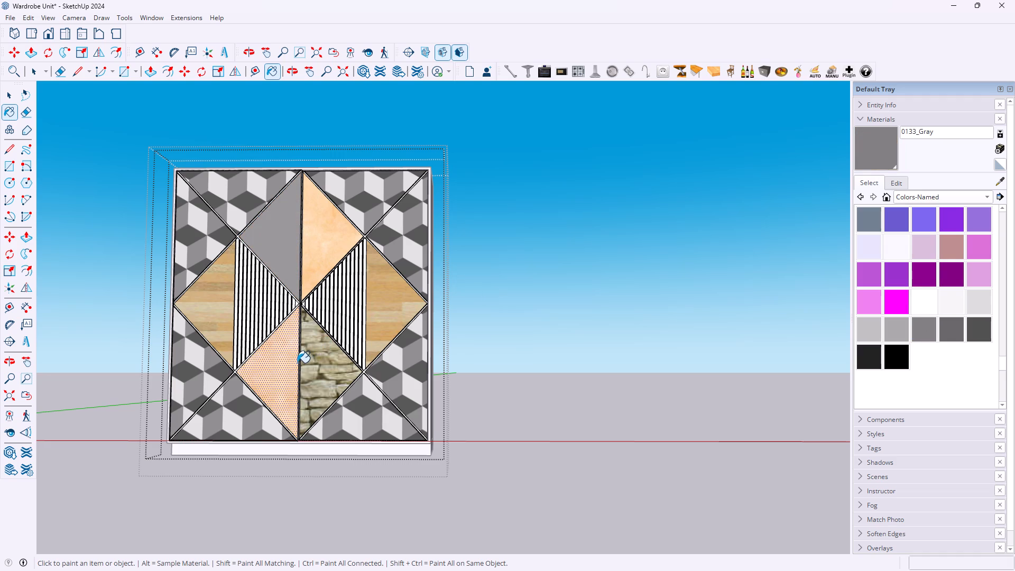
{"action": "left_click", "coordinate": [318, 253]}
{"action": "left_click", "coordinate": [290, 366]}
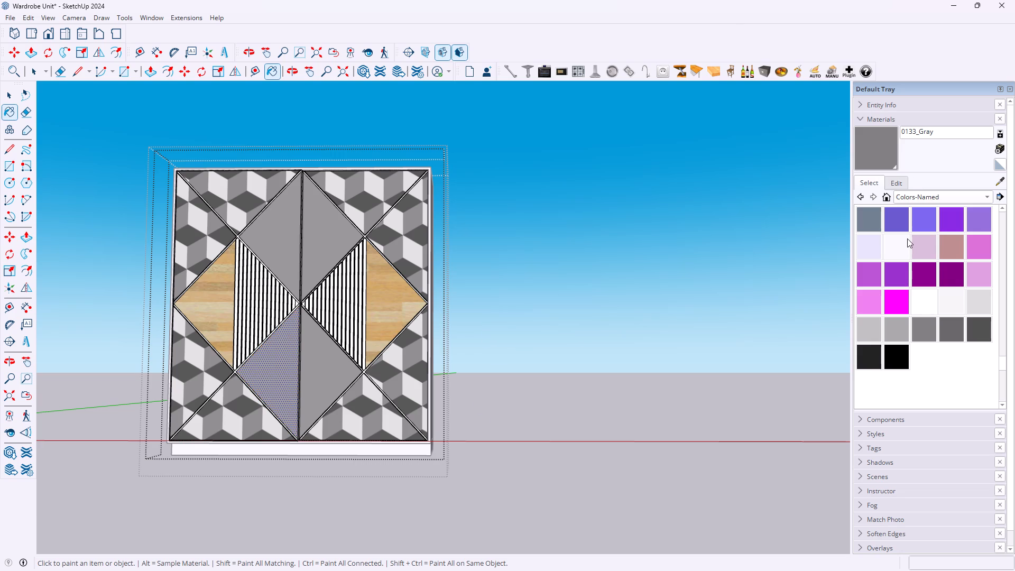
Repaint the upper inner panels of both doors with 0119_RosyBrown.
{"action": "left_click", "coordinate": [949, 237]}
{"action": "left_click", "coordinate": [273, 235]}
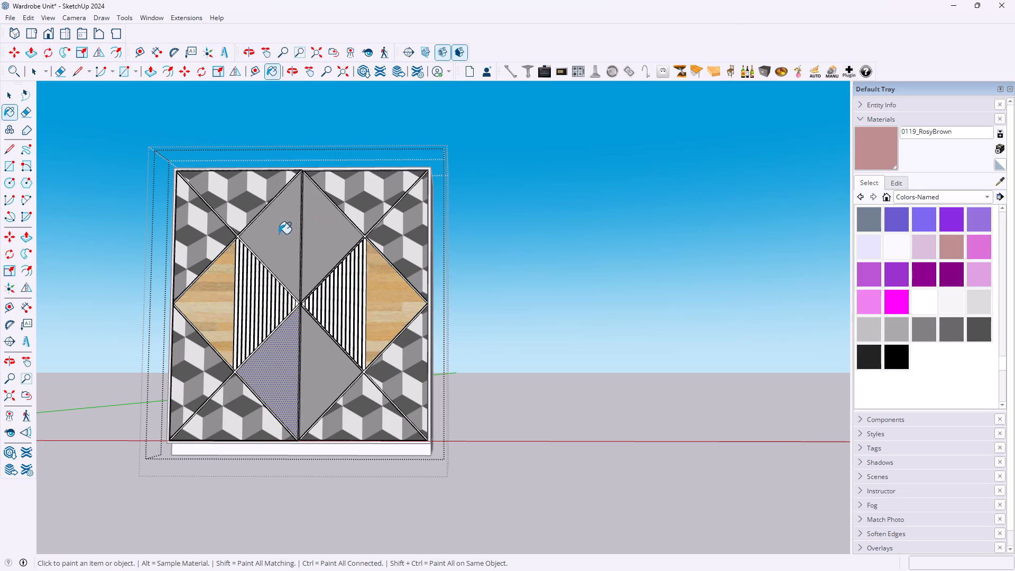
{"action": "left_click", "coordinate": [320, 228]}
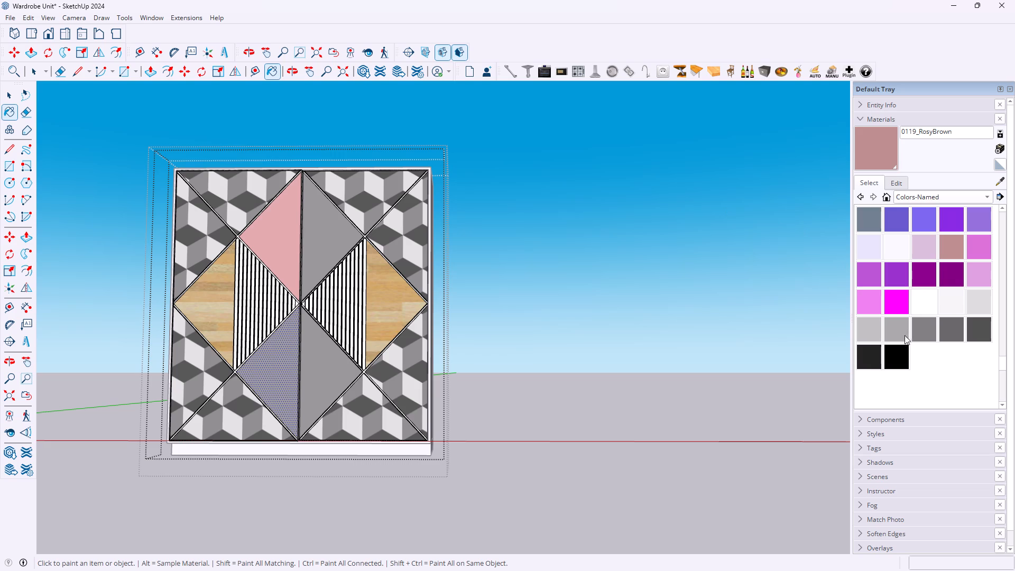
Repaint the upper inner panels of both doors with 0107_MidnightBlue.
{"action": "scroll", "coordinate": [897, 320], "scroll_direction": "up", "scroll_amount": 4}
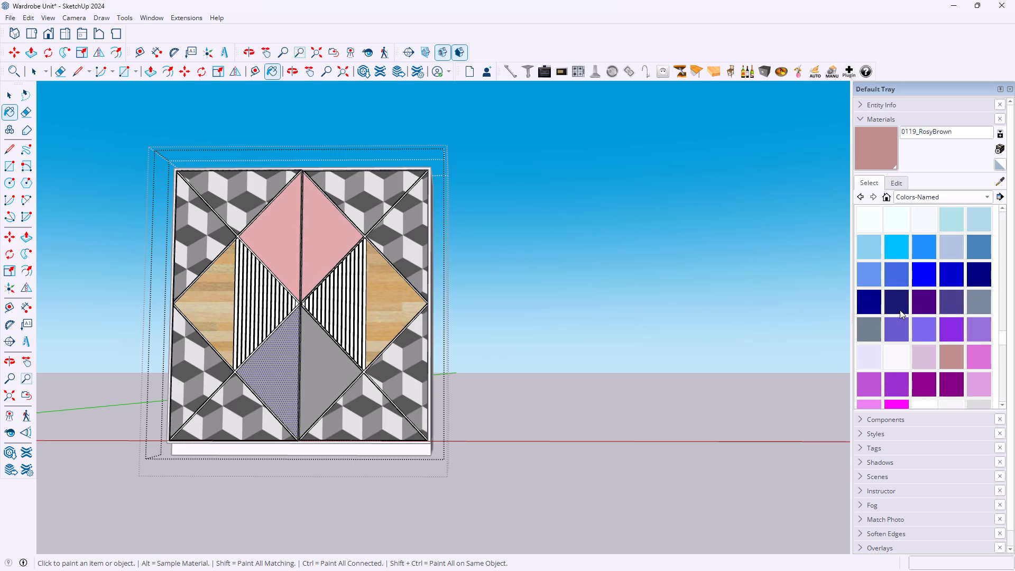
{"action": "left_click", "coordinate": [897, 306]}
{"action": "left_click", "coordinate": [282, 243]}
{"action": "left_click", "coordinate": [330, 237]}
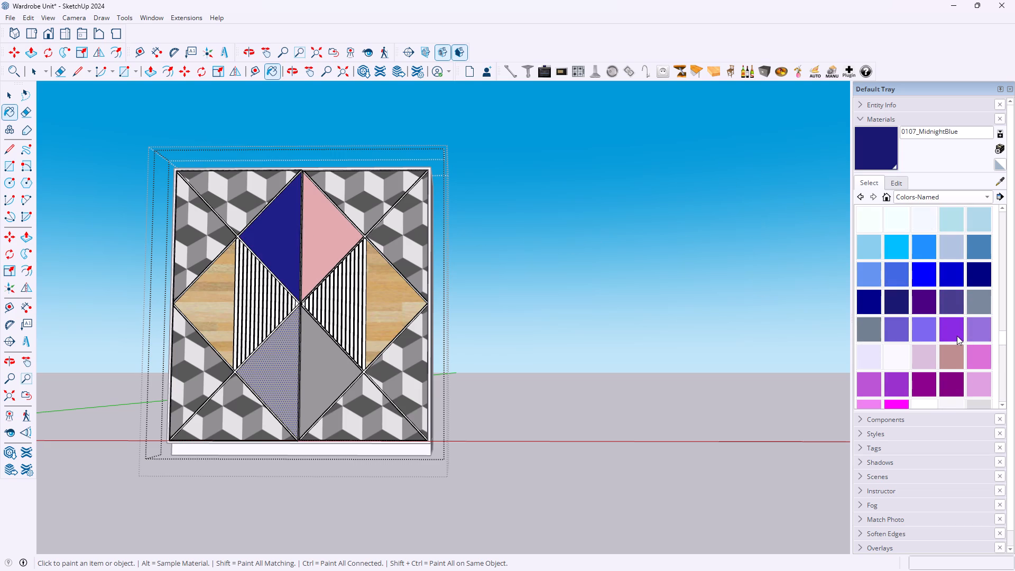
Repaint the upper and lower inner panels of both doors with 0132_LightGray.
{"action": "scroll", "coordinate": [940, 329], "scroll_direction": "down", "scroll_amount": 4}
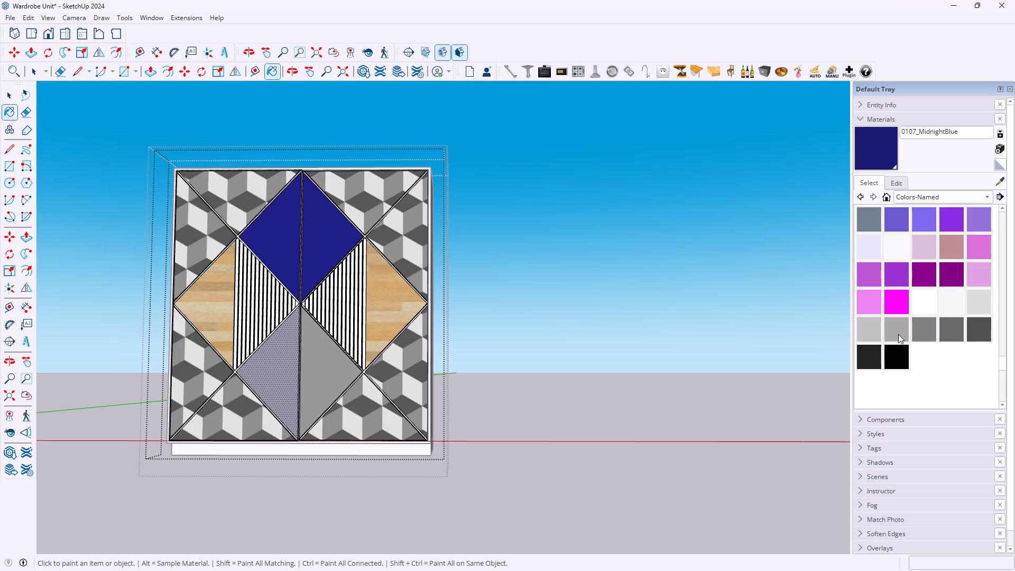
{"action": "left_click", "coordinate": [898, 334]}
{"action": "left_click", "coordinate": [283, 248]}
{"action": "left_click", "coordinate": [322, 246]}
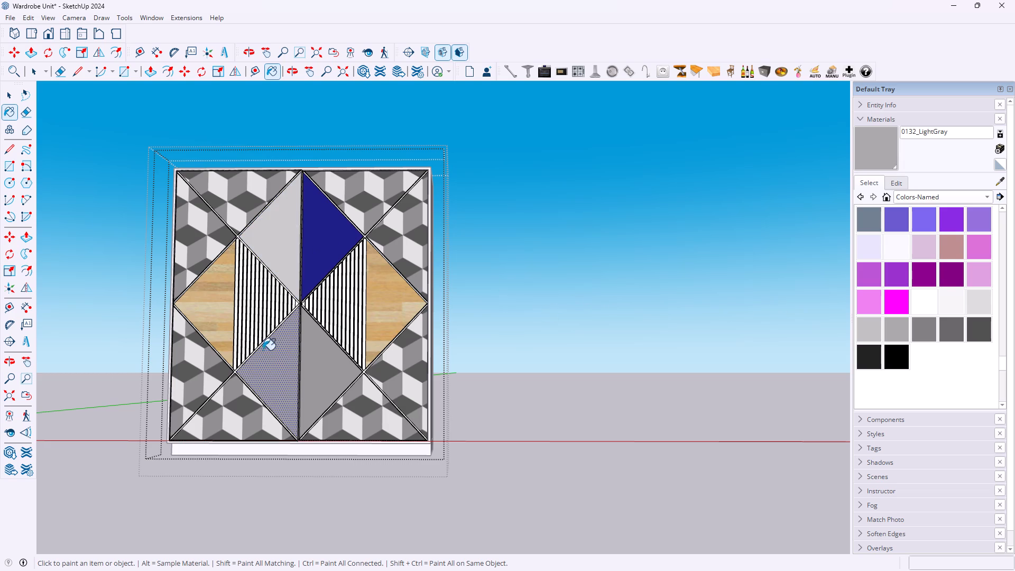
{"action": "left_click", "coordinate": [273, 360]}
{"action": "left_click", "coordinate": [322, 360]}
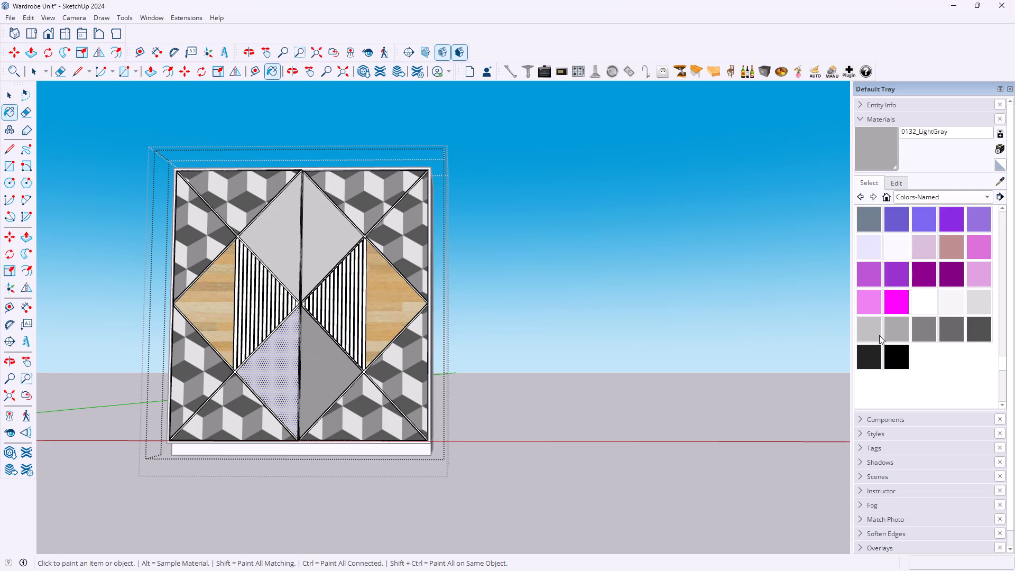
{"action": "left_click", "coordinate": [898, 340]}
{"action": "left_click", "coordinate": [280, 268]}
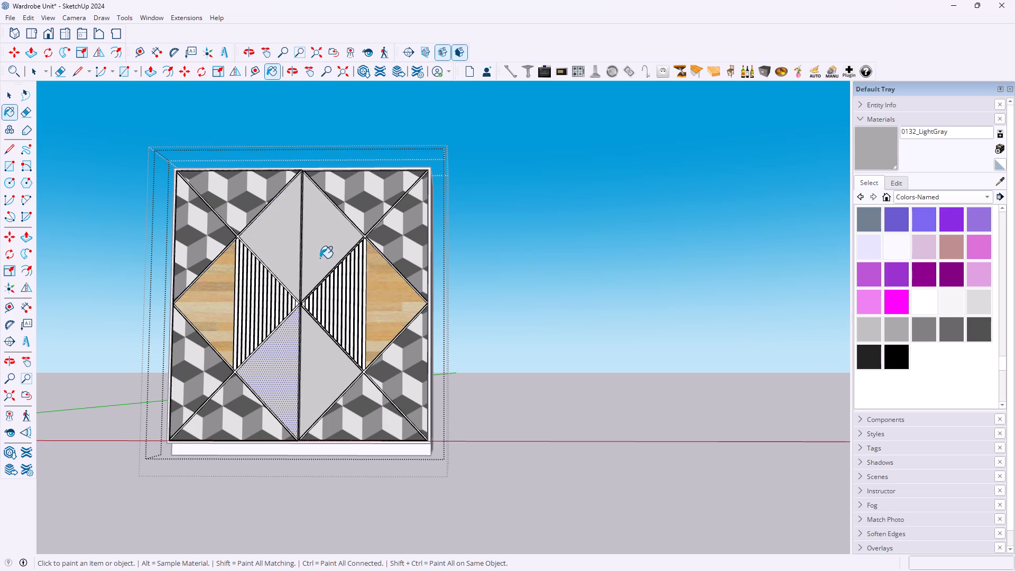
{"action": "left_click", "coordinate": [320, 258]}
Repaint the upper and lower inner panels of both doors with 0134_DimGray.
{"action": "left_click", "coordinate": [930, 330]}
{"action": "left_click", "coordinate": [959, 331]}
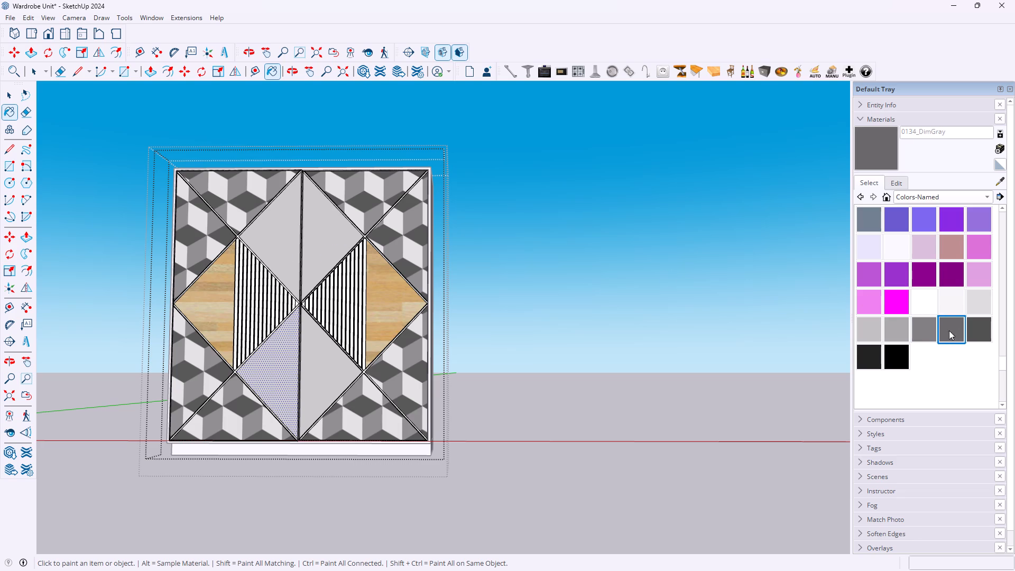
{"action": "left_click", "coordinate": [243, 229]}
{"action": "left_click", "coordinate": [262, 232]}
{"action": "left_click", "coordinate": [316, 229]}
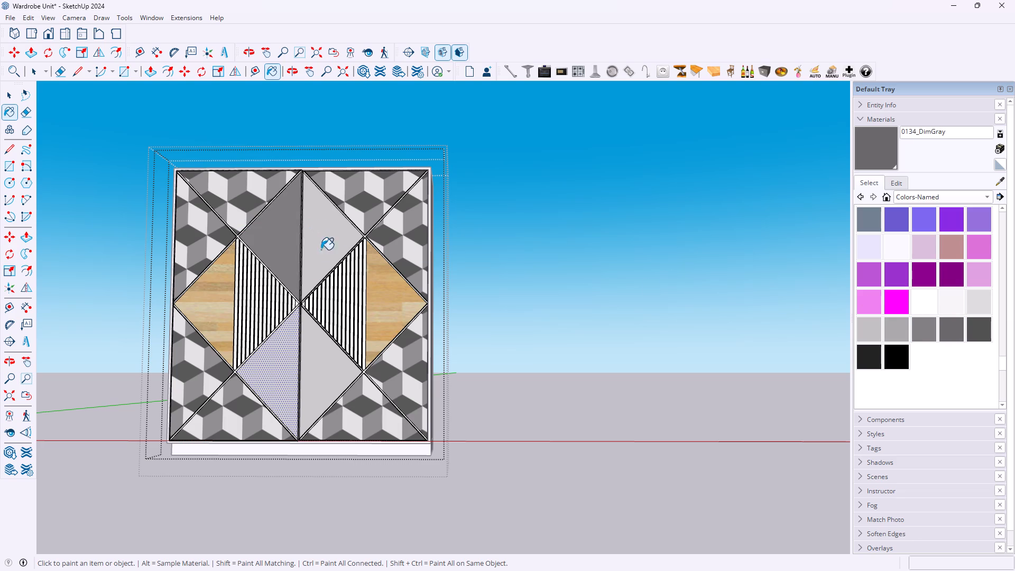
{"action": "left_click", "coordinate": [291, 361]}
{"action": "left_click", "coordinate": [327, 362]}
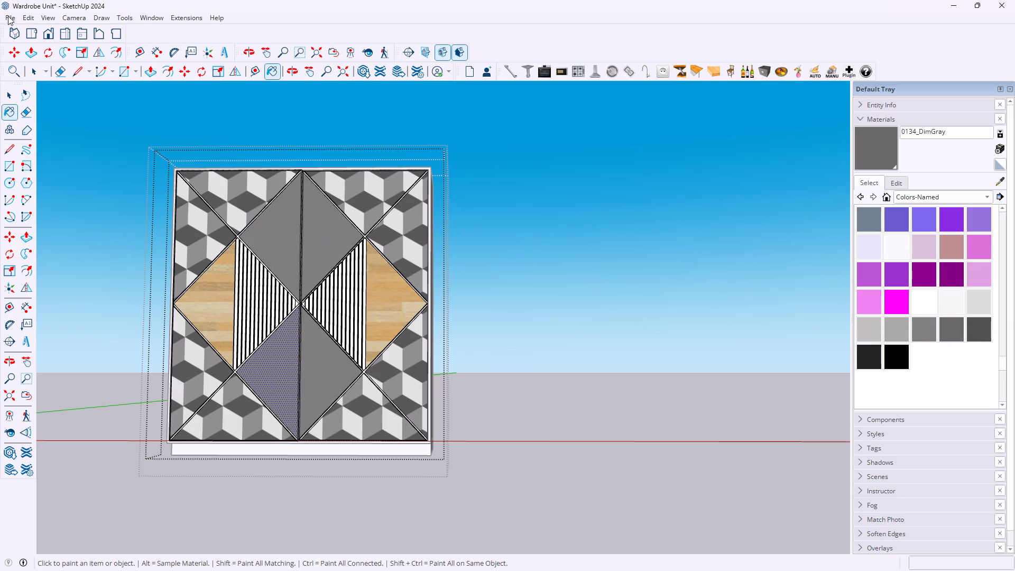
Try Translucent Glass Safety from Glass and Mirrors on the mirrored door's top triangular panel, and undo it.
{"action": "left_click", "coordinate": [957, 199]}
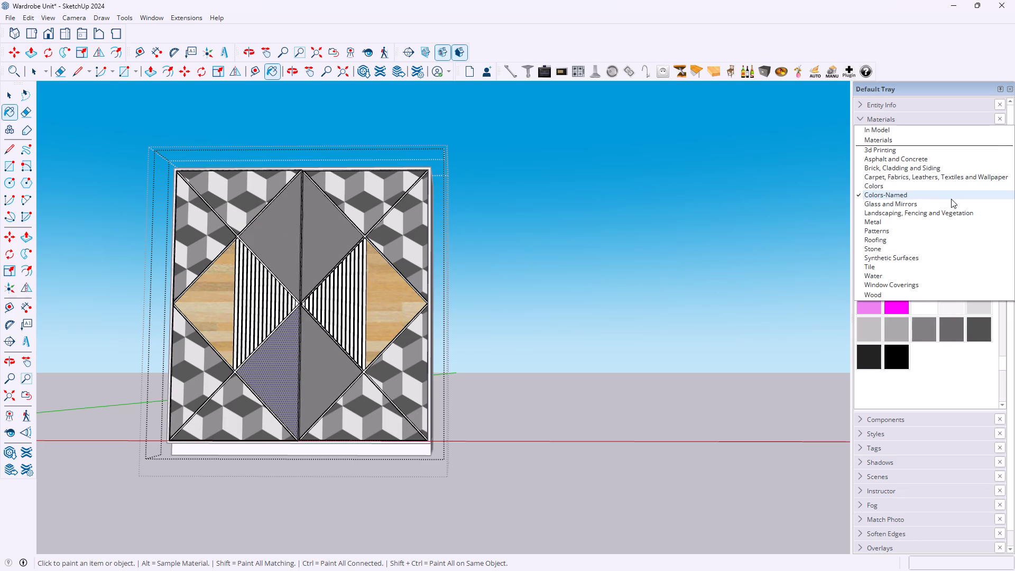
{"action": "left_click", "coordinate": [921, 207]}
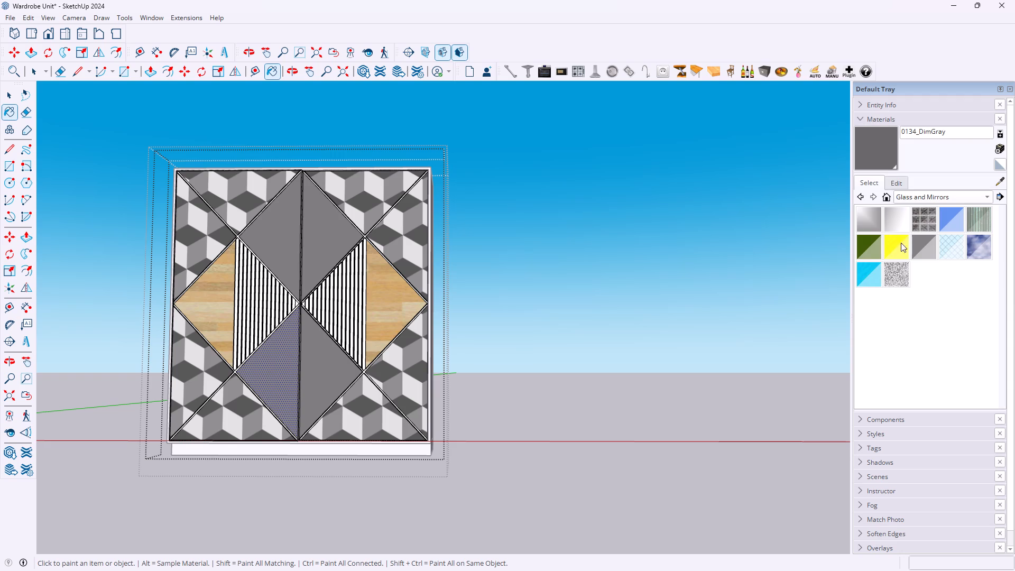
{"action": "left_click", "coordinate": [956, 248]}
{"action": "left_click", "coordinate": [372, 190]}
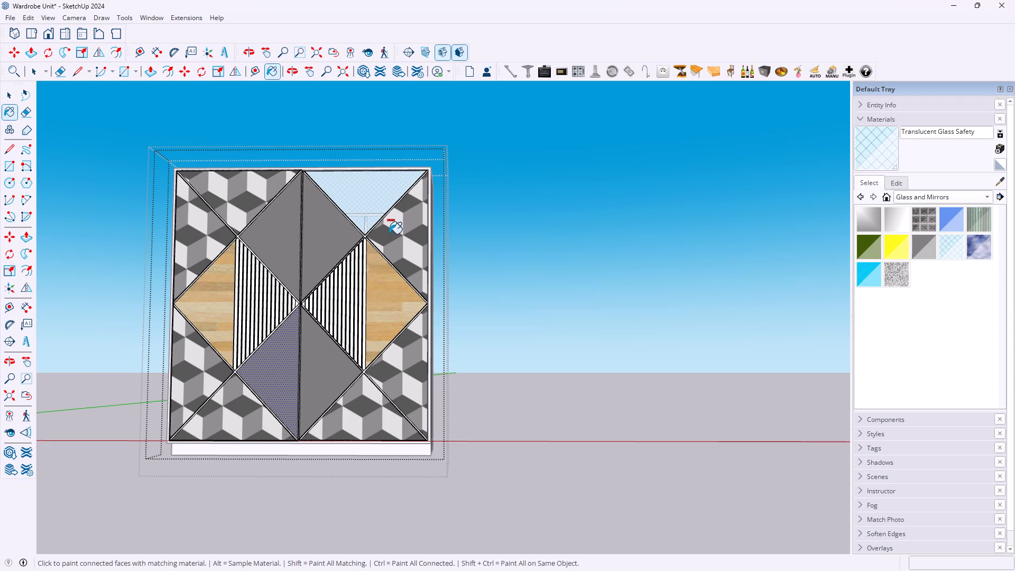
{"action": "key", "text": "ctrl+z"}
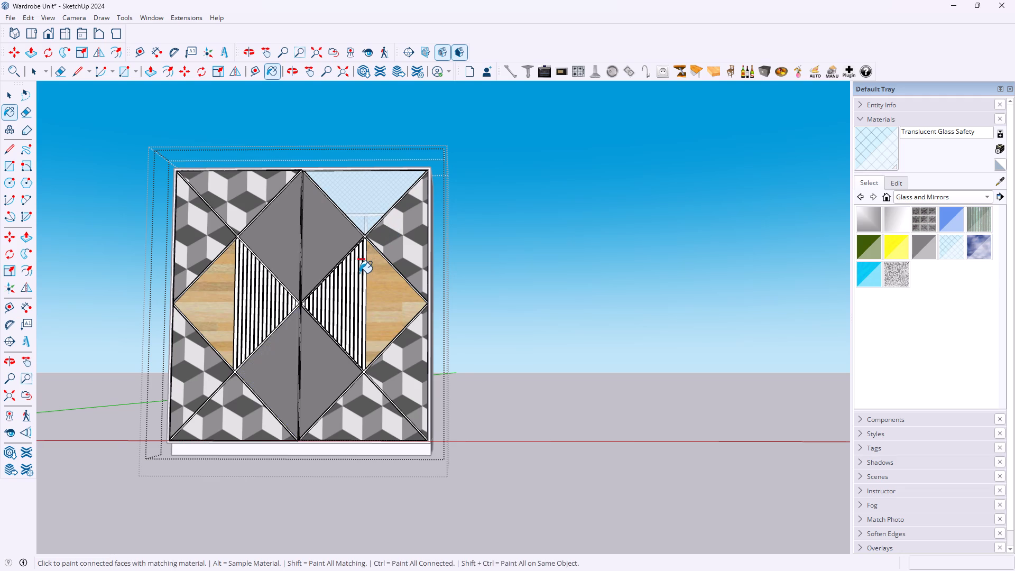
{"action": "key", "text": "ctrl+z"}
Paint the fronts of the five outermost slats on the left door with Wood Fence from Landscaping, Fencing and Vegetation.
{"action": "left_click", "coordinate": [958, 196]}
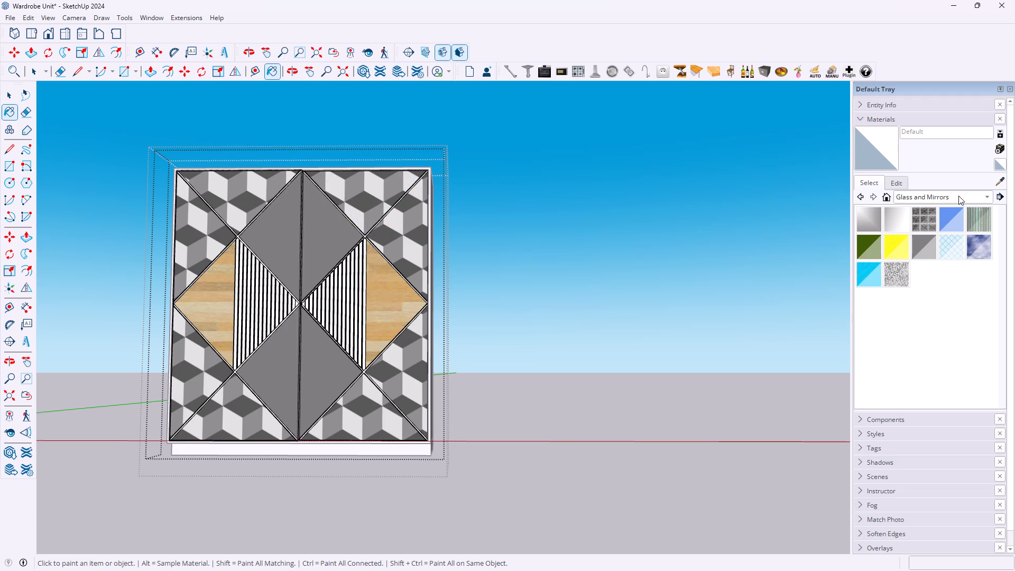
{"action": "left_click", "coordinate": [933, 203]}
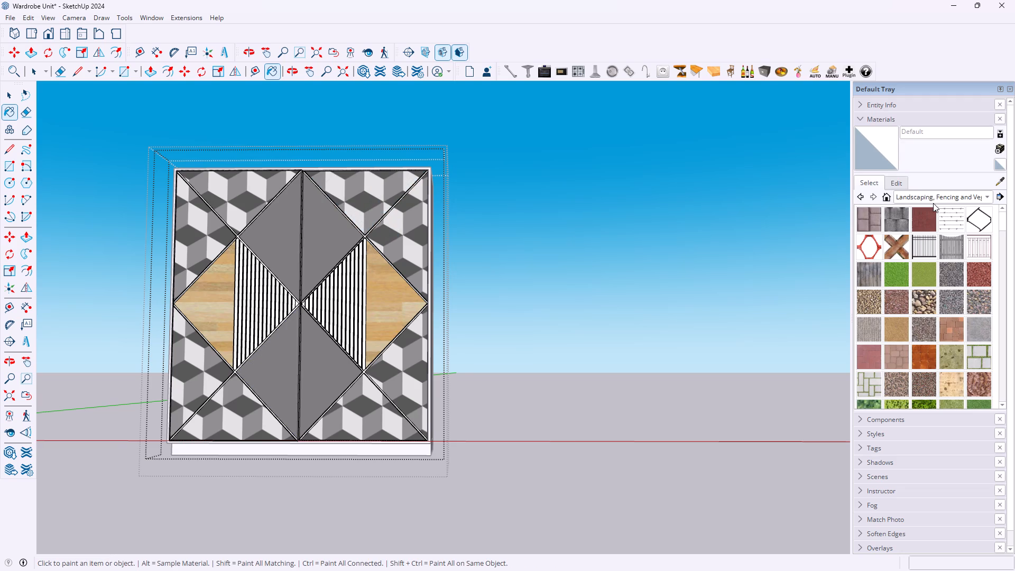
{"action": "scroll", "coordinate": [936, 278], "scroll_direction": "down", "scroll_amount": 5}
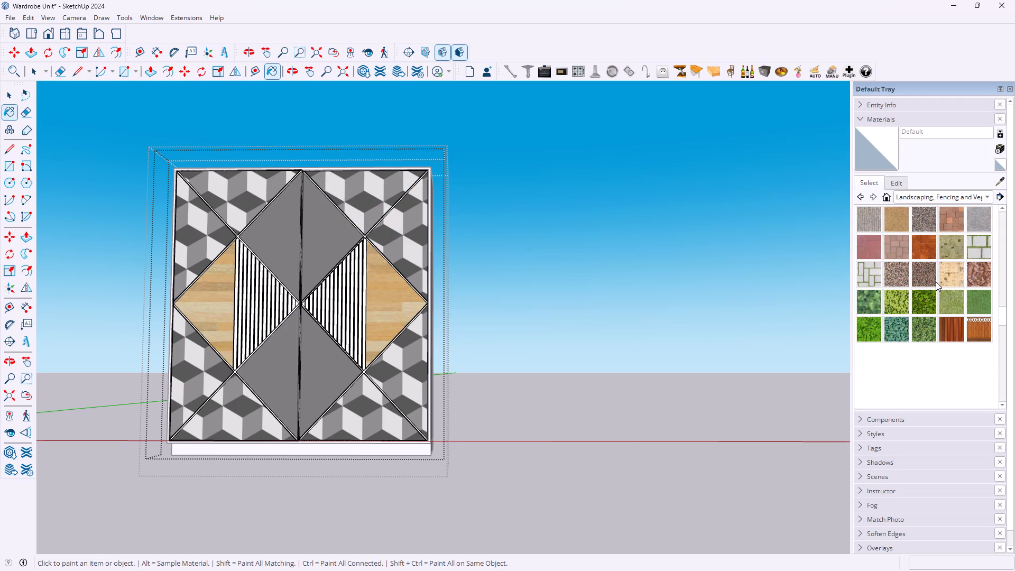
{"action": "left_click", "coordinate": [954, 332]}
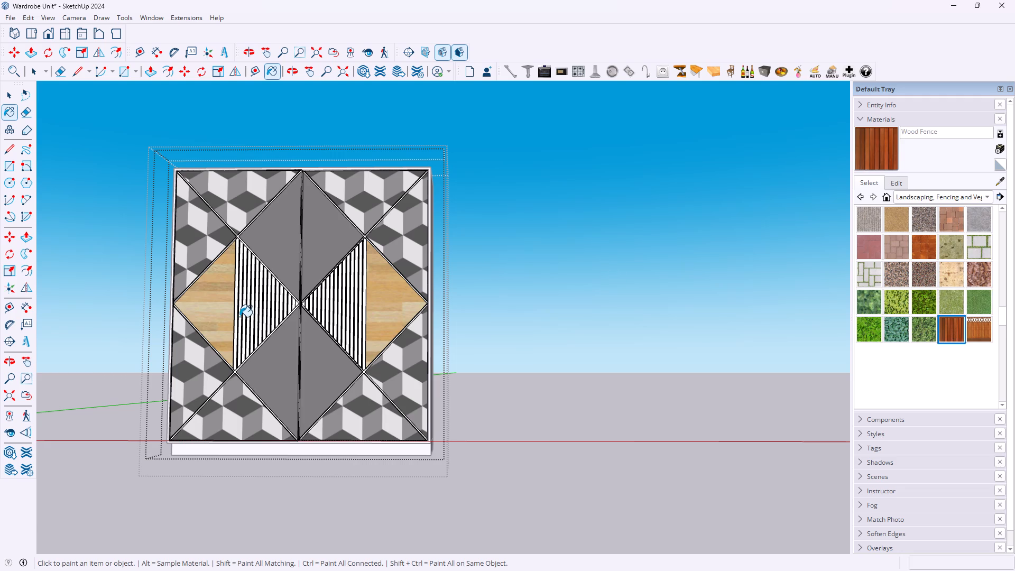
{"action": "scroll", "coordinate": [239, 317], "scroll_direction": "up", "scroll_amount": 16}
{"action": "left_click", "coordinate": [230, 324]}
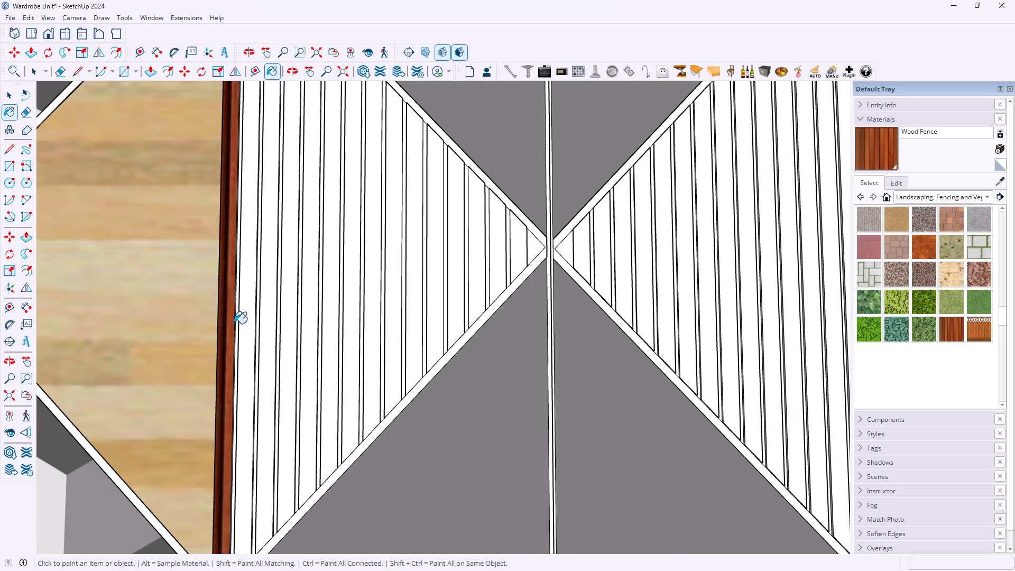
{"action": "left_click", "coordinate": [241, 320]}
{"action": "left_click", "coordinate": [258, 316]}
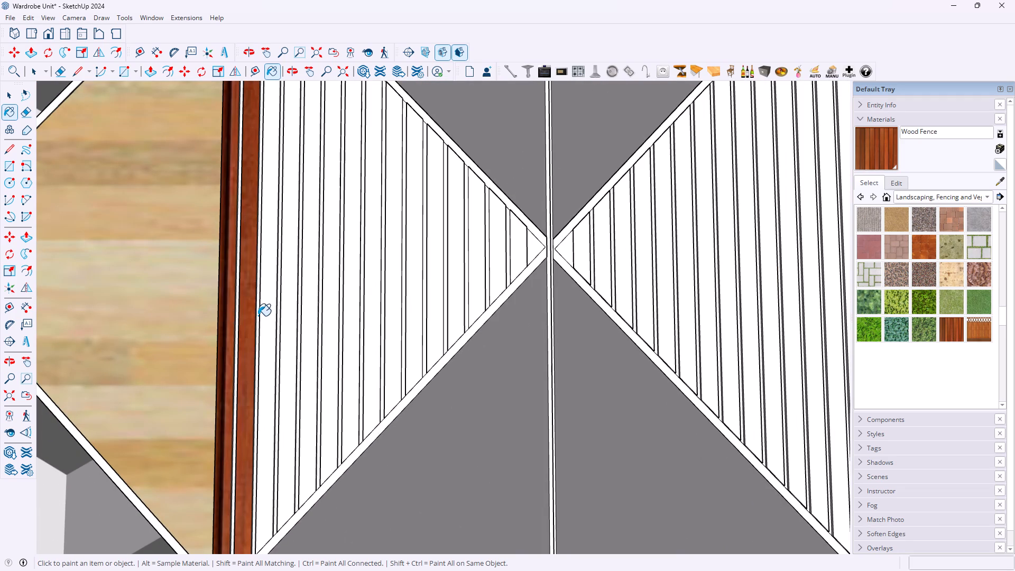
{"action": "key", "text": "ctrl+z"}
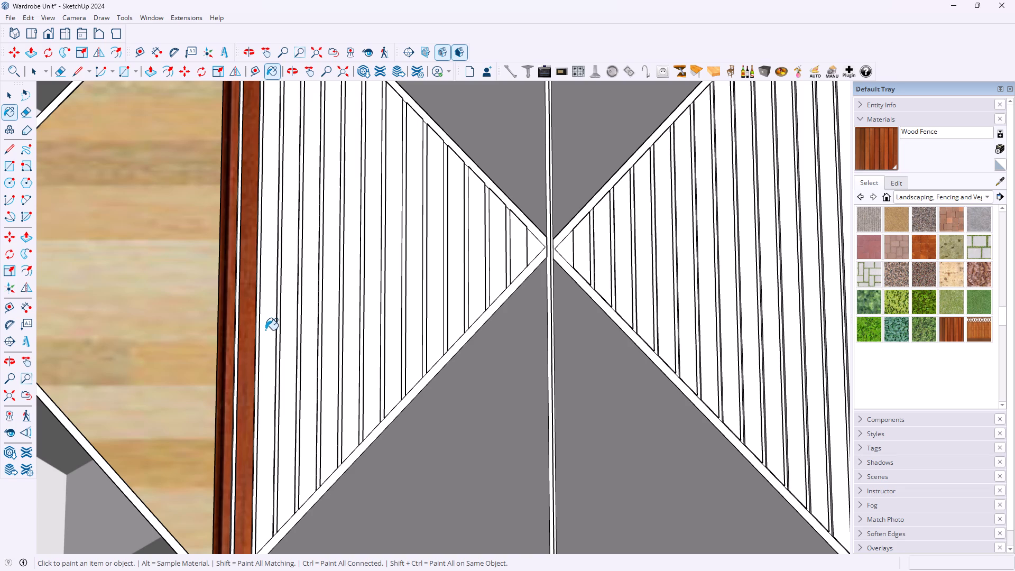
{"action": "left_click", "coordinate": [265, 330]}
{"action": "left_click", "coordinate": [288, 323]}
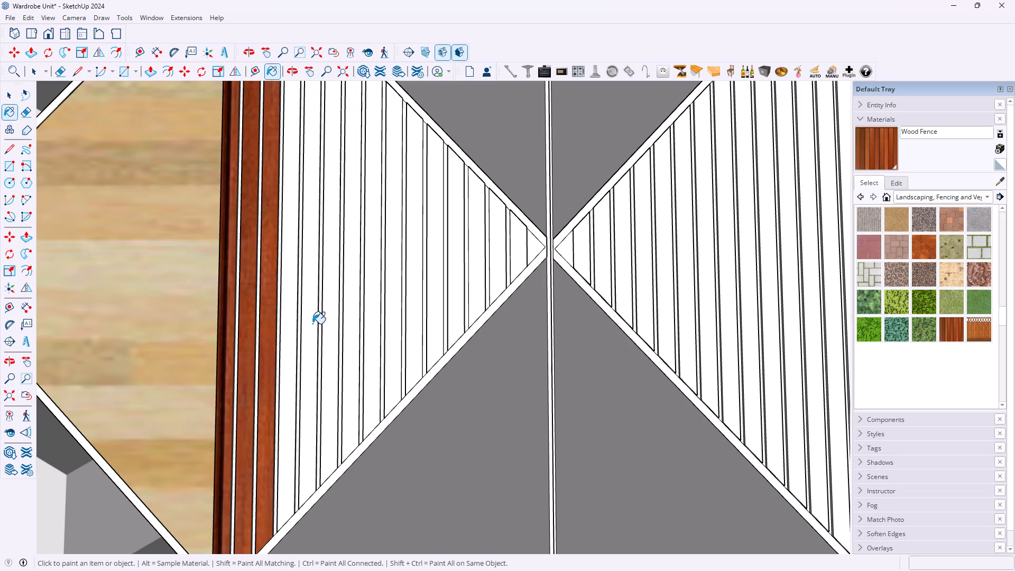
{"action": "left_click", "coordinate": [311, 325]}
Paint the fronts of the left door's remaining slats with Wood Fence, working toward the door centre line.
{"action": "middle_click_drag", "start_coordinate": [311, 327], "coordinate": [680, 312]}
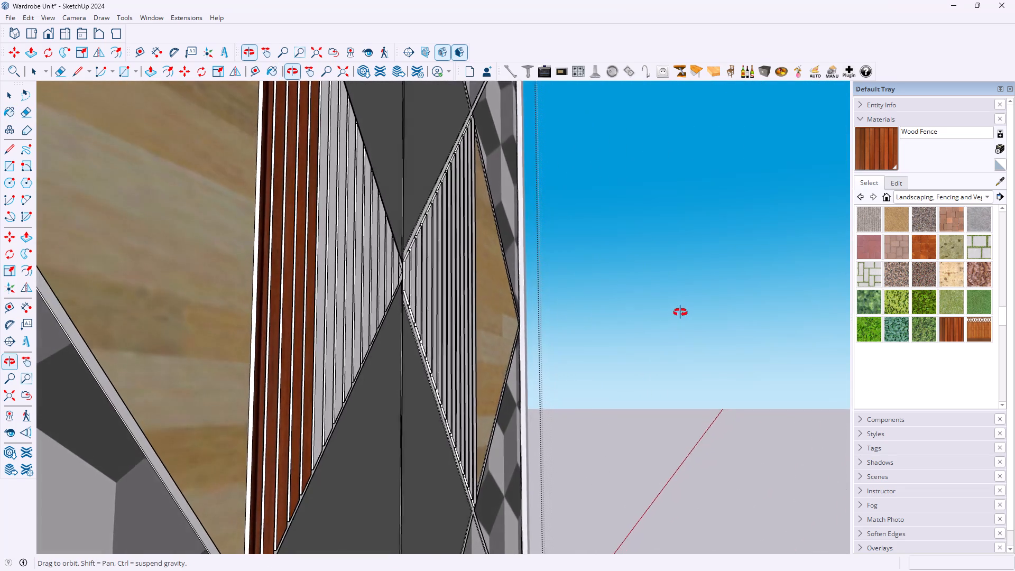
{"action": "middle_click_drag", "start_coordinate": [680, 312], "coordinate": [363, 333]}
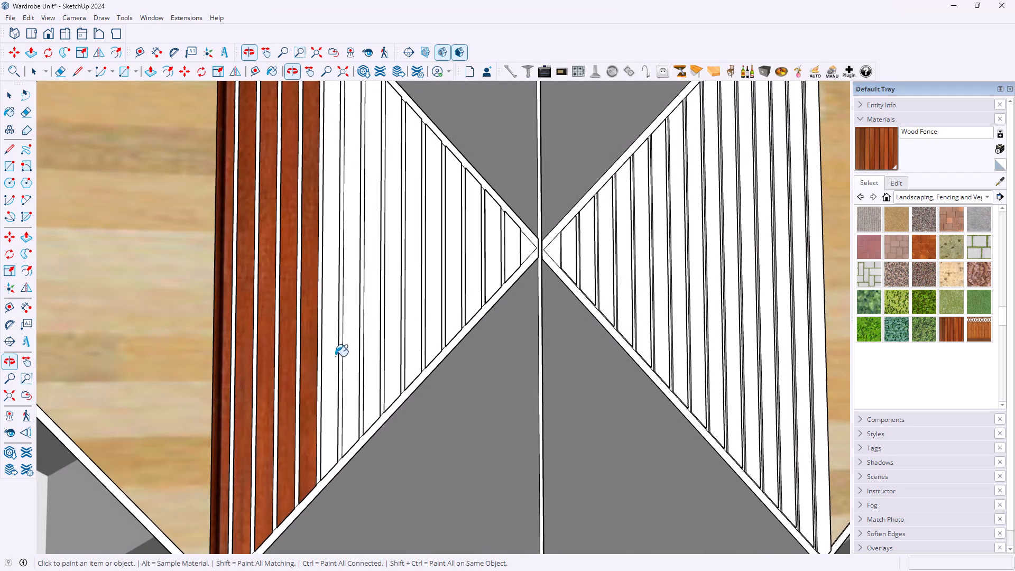
{"action": "left_click", "coordinate": [334, 357]}
{"action": "left_click", "coordinate": [348, 353]}
{"action": "left_click", "coordinate": [371, 347]}
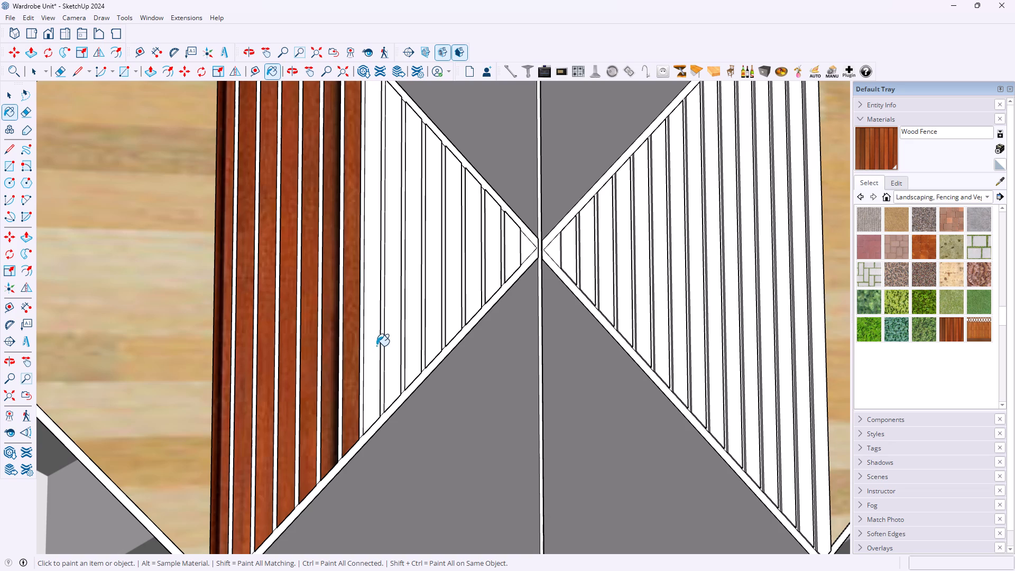
{"action": "left_click", "coordinate": [395, 341]}
{"action": "left_click", "coordinate": [410, 340]}
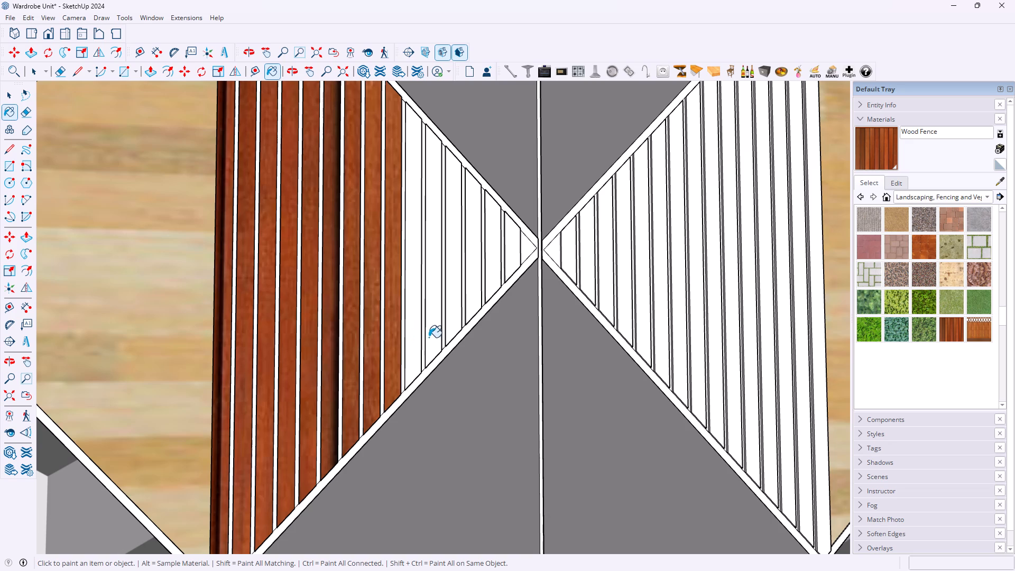
{"action": "left_click", "coordinate": [429, 337]}
{"action": "left_click", "coordinate": [454, 327]}
{"action": "left_click", "coordinate": [473, 311]}
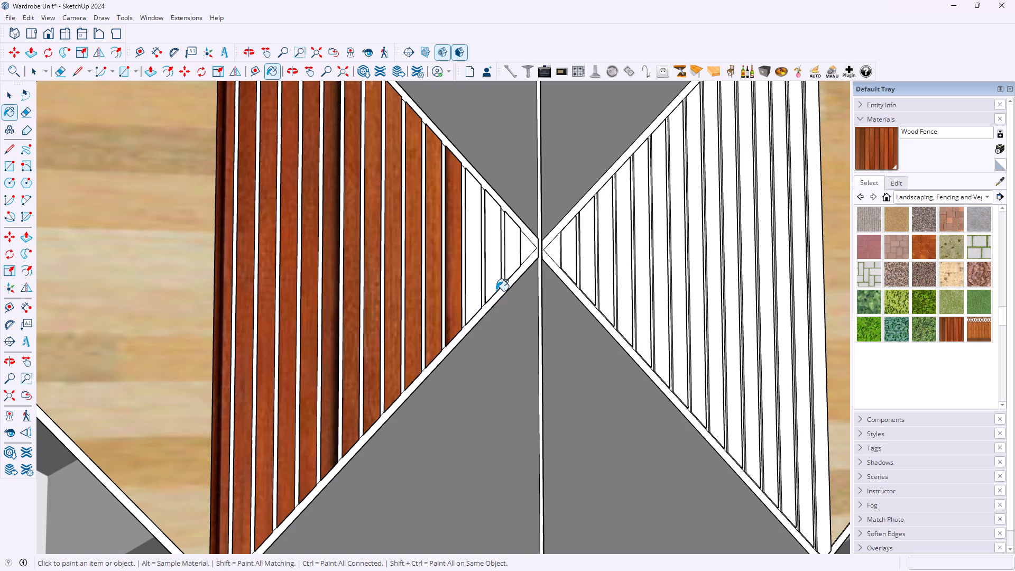
{"action": "left_click", "coordinate": [496, 290]}
{"action": "left_click", "coordinate": [513, 268]}
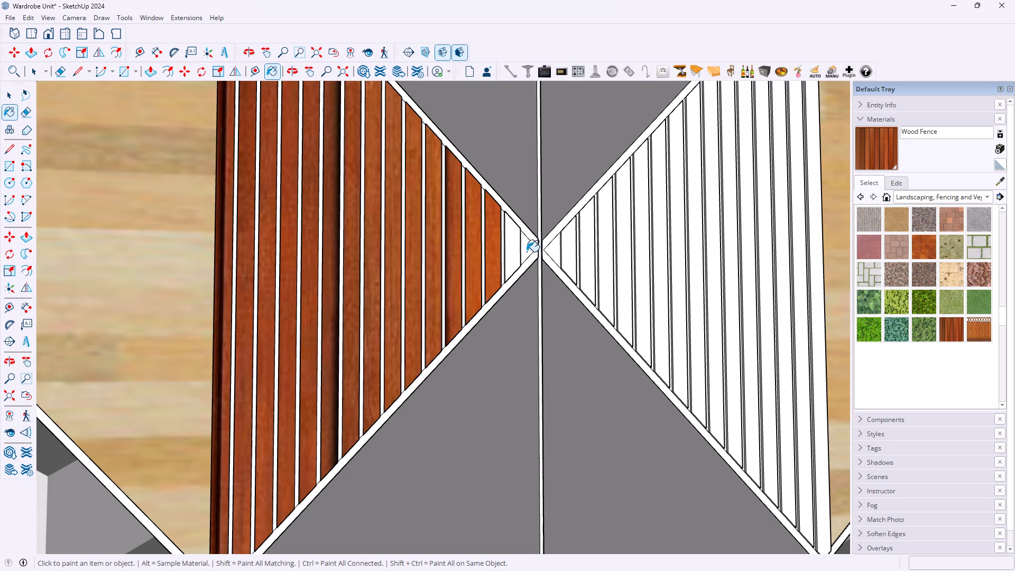
Paint the slat fronts in the mirrored right door's slatted triangle with the same Wood Fence material.
{"action": "left_click", "coordinate": [568, 248]}
{"action": "left_click", "coordinate": [588, 252]}
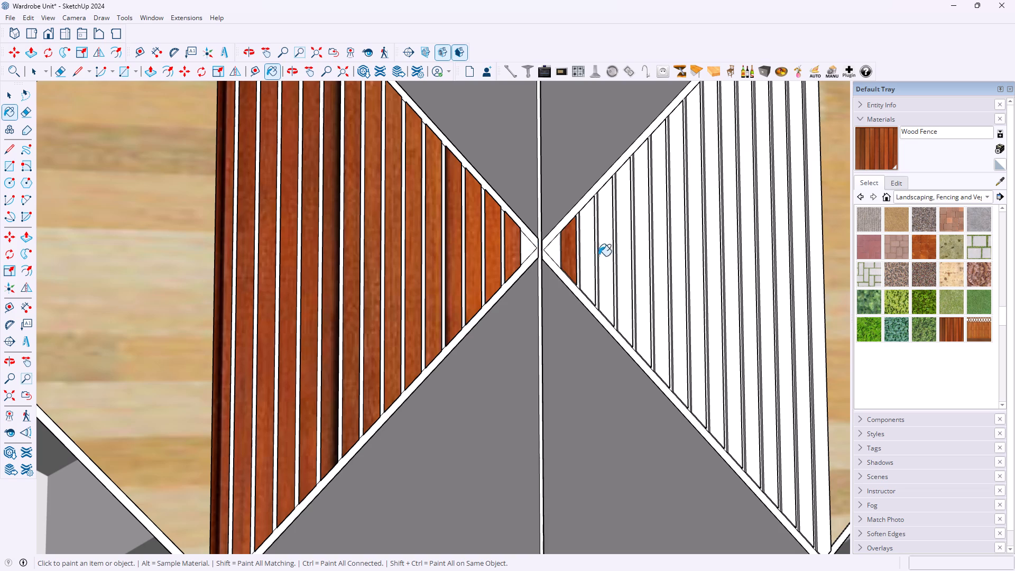
{"action": "left_click", "coordinate": [603, 258]}
{"action": "left_click", "coordinate": [623, 278]}
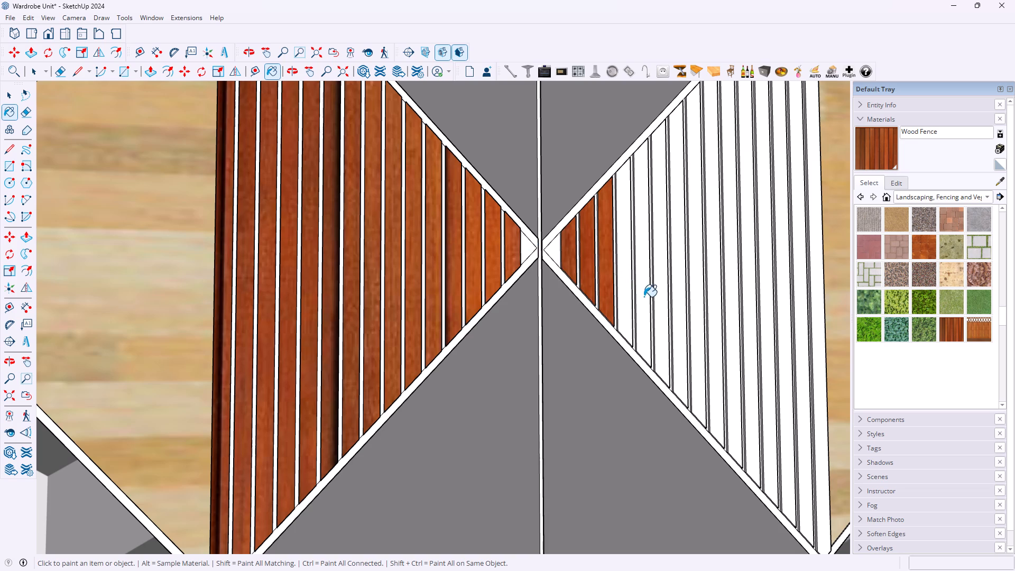
{"action": "left_click", "coordinate": [644, 297]}
{"action": "left_click", "coordinate": [661, 305]}
{"action": "left_click", "coordinate": [678, 316]}
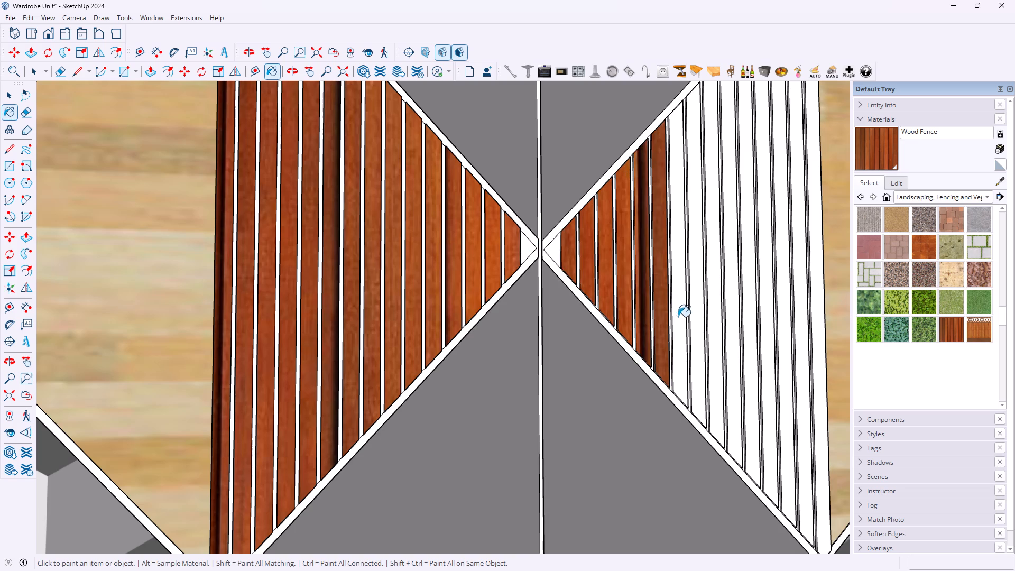
{"action": "left_click", "coordinate": [697, 326]}
{"action": "left_click", "coordinate": [716, 338]}
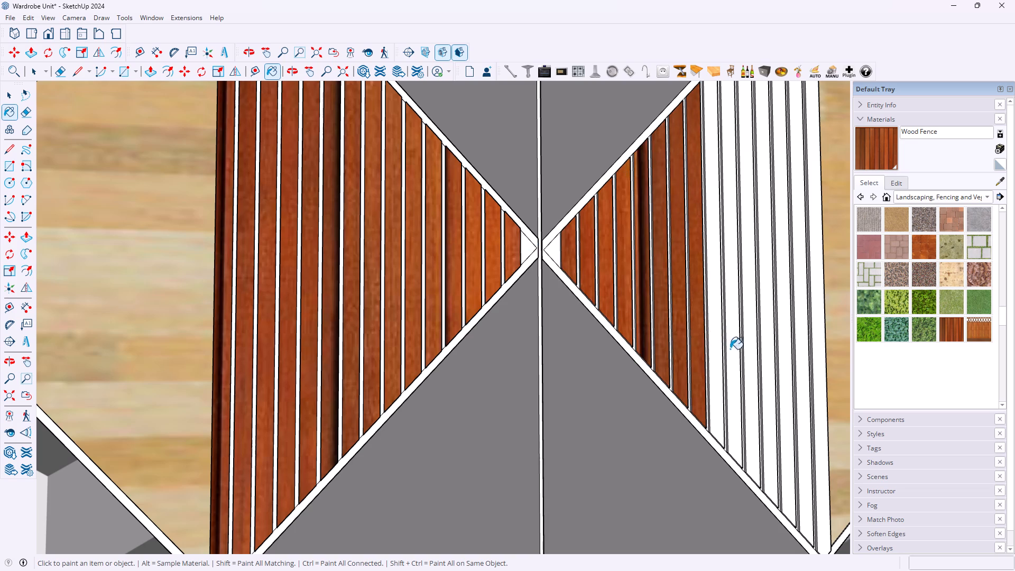
{"action": "left_click", "coordinate": [735, 358]}
{"action": "left_click", "coordinate": [752, 368]}
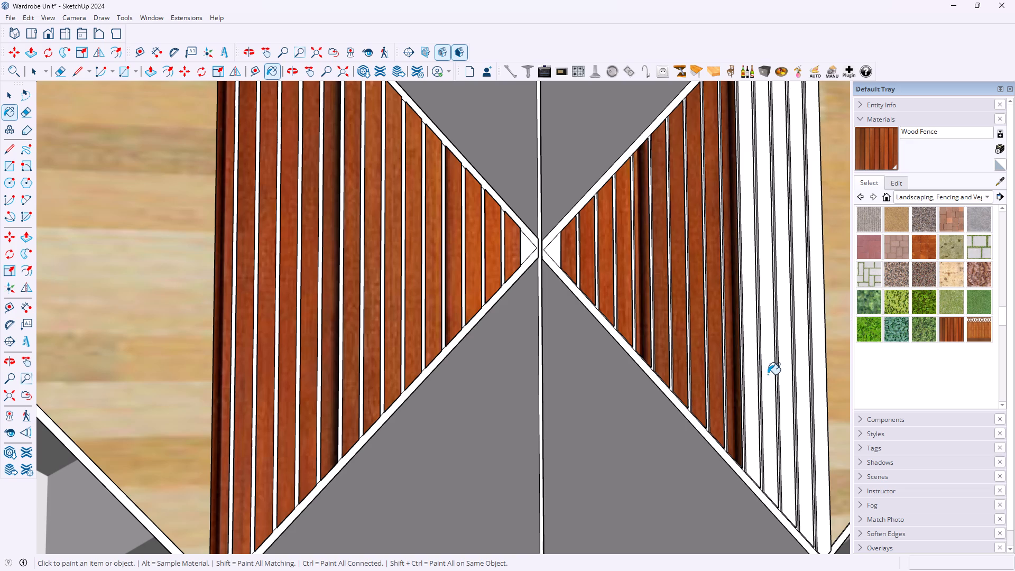
{"action": "left_click", "coordinate": [769, 375]}
{"action": "left_click", "coordinate": [786, 384]}
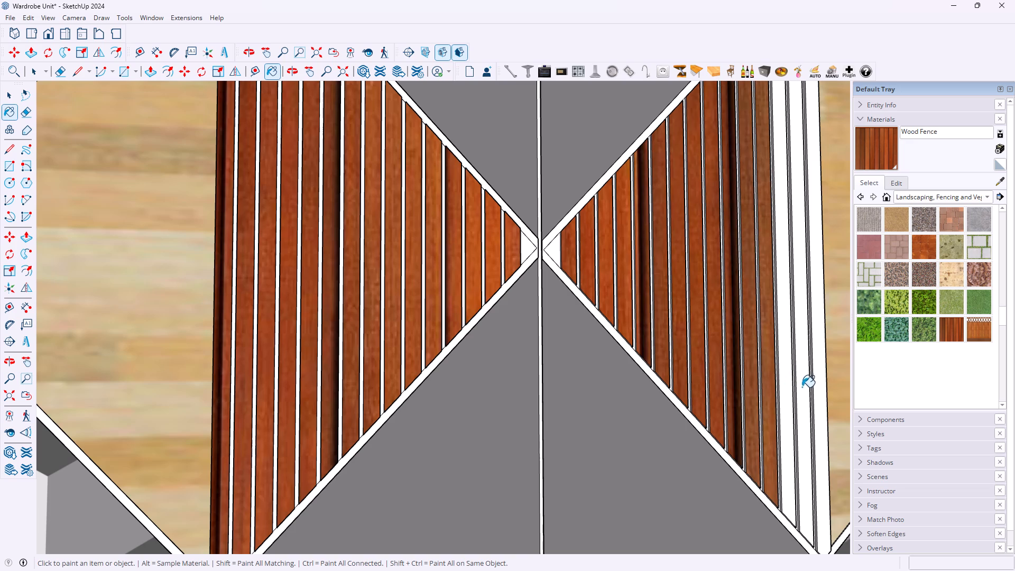
{"action": "left_click", "coordinate": [802, 387]}
{"action": "left_click", "coordinate": [822, 394]}
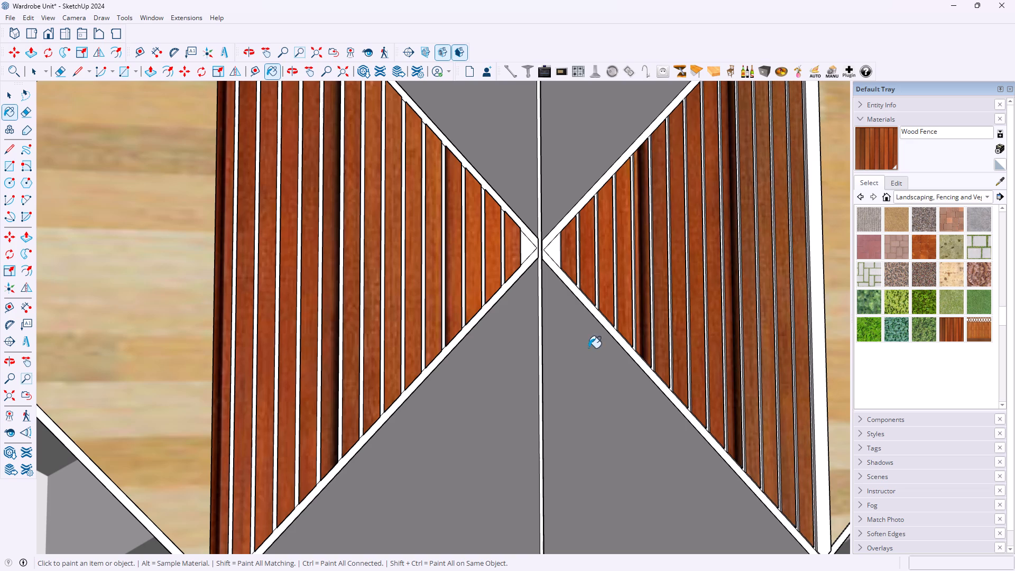
Paint the exposed white side faces of the left door's outermost slats with Wood Fence.
{"action": "scroll", "coordinate": [564, 331], "scroll_direction": "down", "scroll_amount": 10}
{"action": "middle_click_drag", "start_coordinate": [452, 344], "coordinate": [551, 343]}
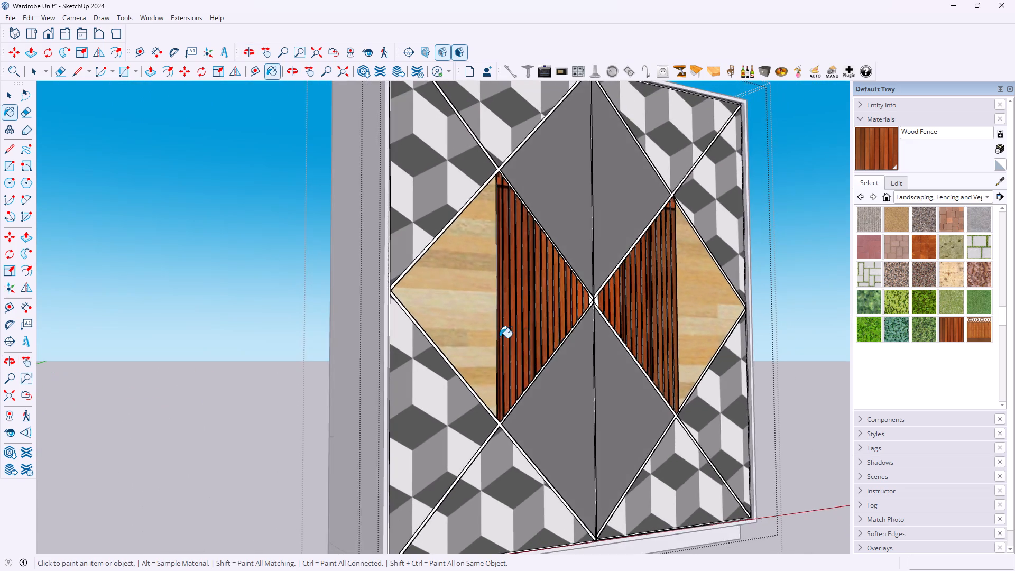
{"action": "scroll", "coordinate": [487, 336], "scroll_direction": "up", "scroll_amount": 14}
{"action": "middle_click_drag", "start_coordinate": [499, 343], "coordinate": [589, 349]}
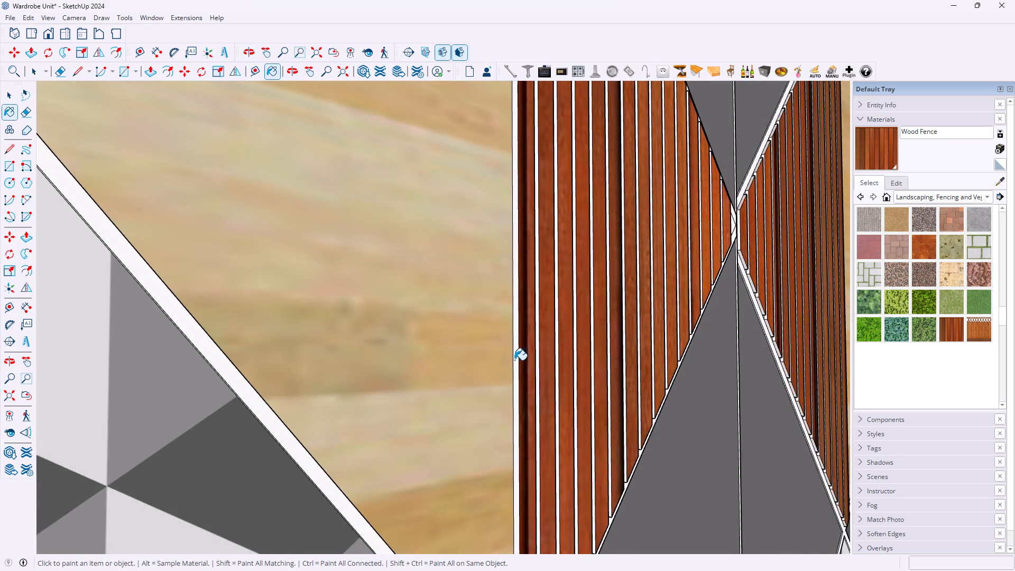
{"action": "scroll", "coordinate": [514, 364], "scroll_direction": "up", "scroll_amount": 9}
{"action": "left_click", "coordinate": [518, 357]}
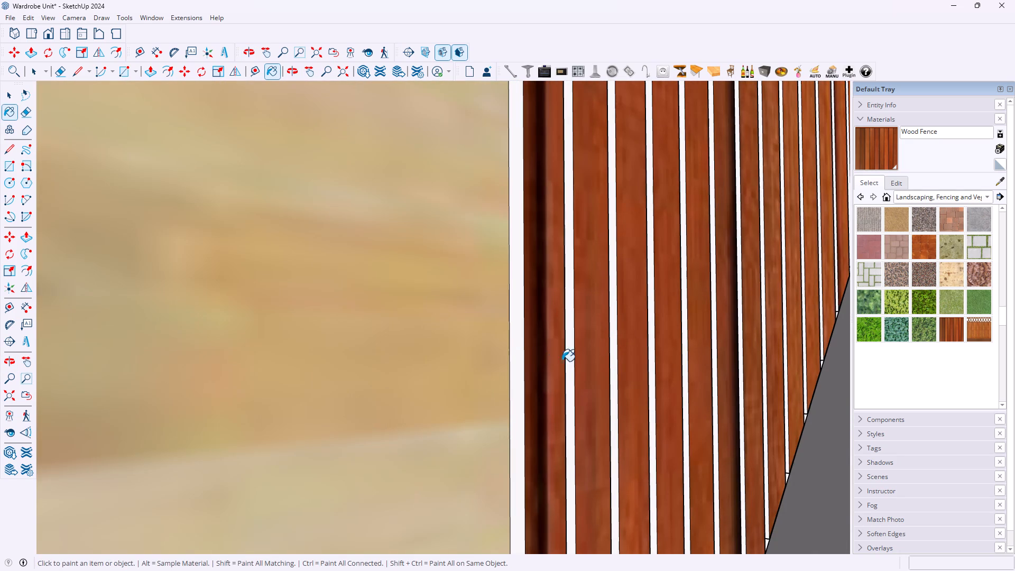
{"action": "left_click", "coordinate": [568, 365]}
{"action": "scroll", "coordinate": [568, 365], "scroll_direction": "up", "scroll_amount": 1}
{"action": "middle_click_drag", "start_coordinate": [568, 365], "coordinate": [277, 370]}
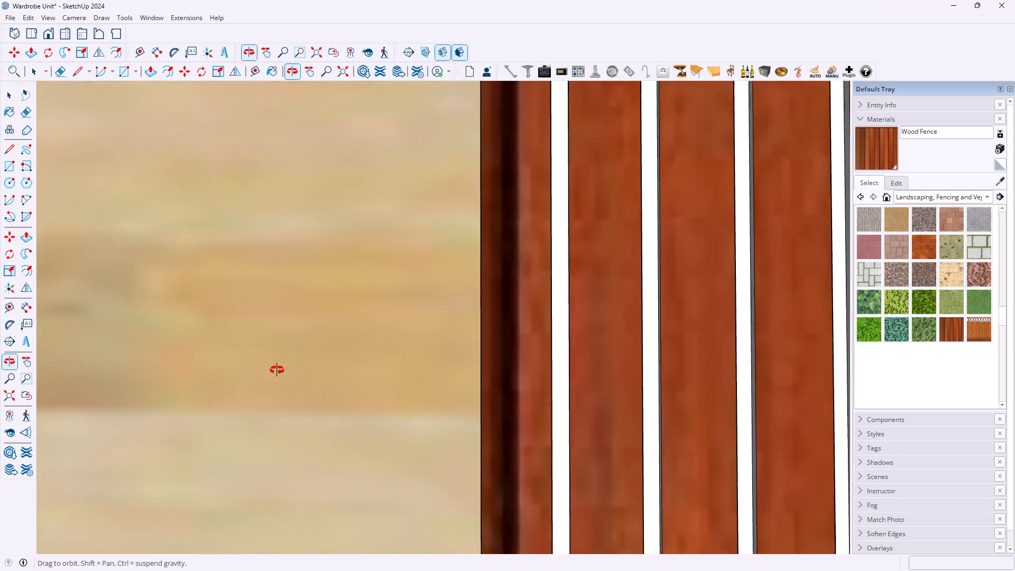
{"action": "middle_click_drag", "start_coordinate": [277, 370], "coordinate": [46, 367]}
{"action": "left_click", "coordinate": [557, 382]}
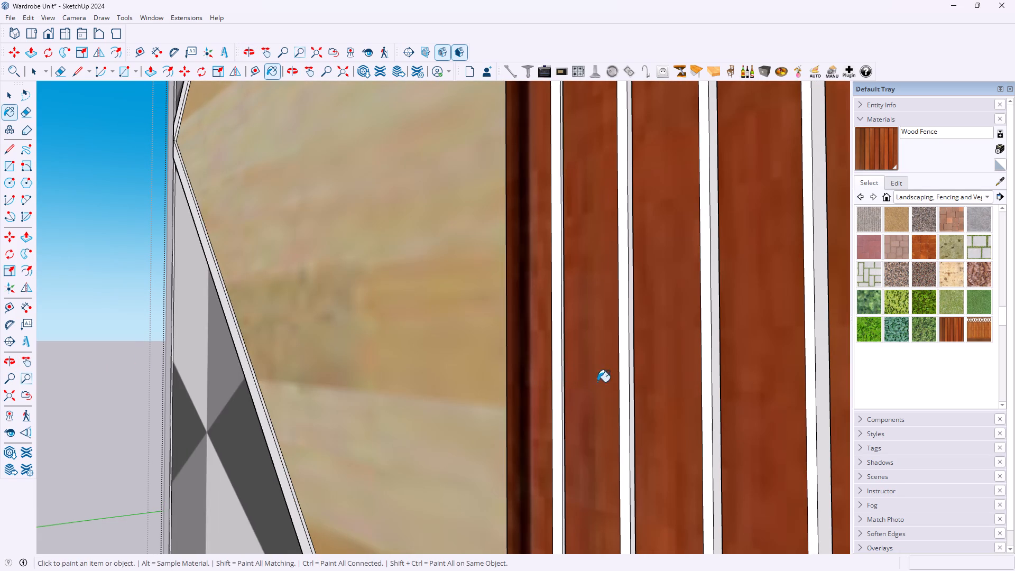
{"action": "left_click", "coordinate": [623, 385]}
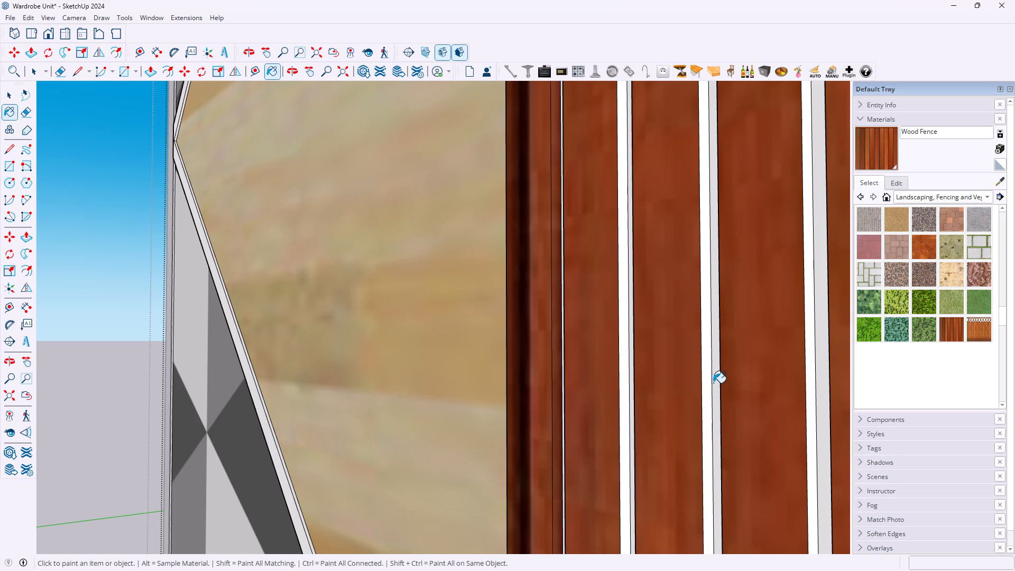
{"action": "left_click", "coordinate": [706, 386]}
{"action": "left_click", "coordinate": [811, 381]}
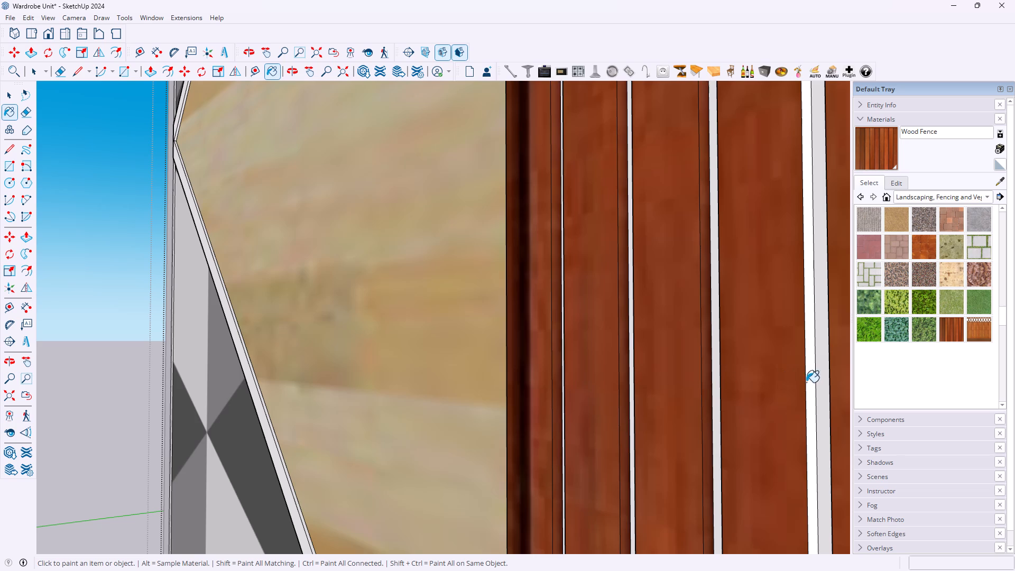
Paint the outward-facing side faces of the next five slats on the left door with Wood Fence.
{"action": "middle_click_drag", "start_coordinate": [684, 385], "coordinate": [914, 361]}
{"action": "scroll", "coordinate": [914, 361], "scroll_direction": "down", "scroll_amount": 1}
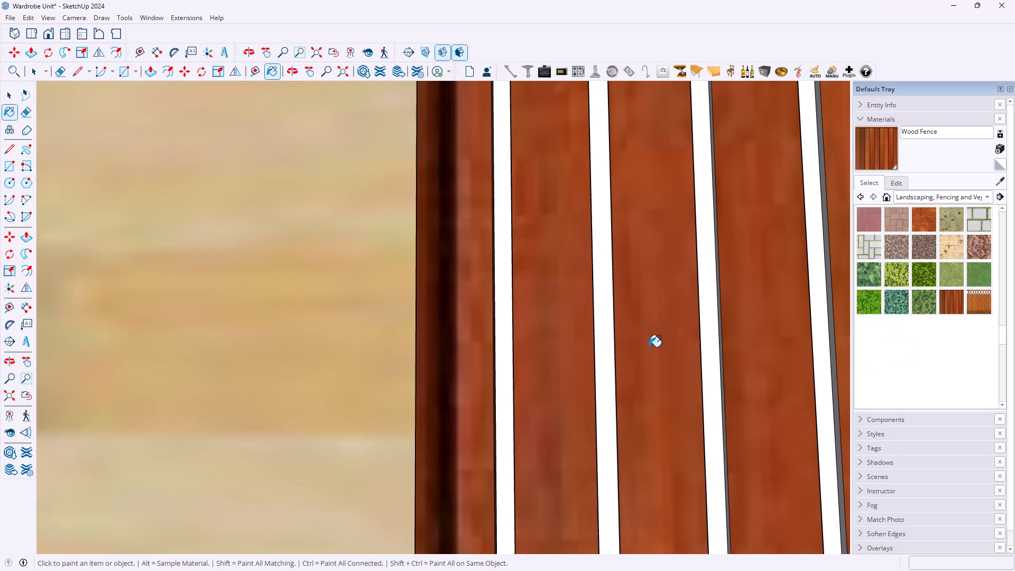
{"action": "middle_click_drag", "start_coordinate": [649, 346], "coordinate": [898, 366]}
{"action": "left_click", "coordinate": [621, 404]}
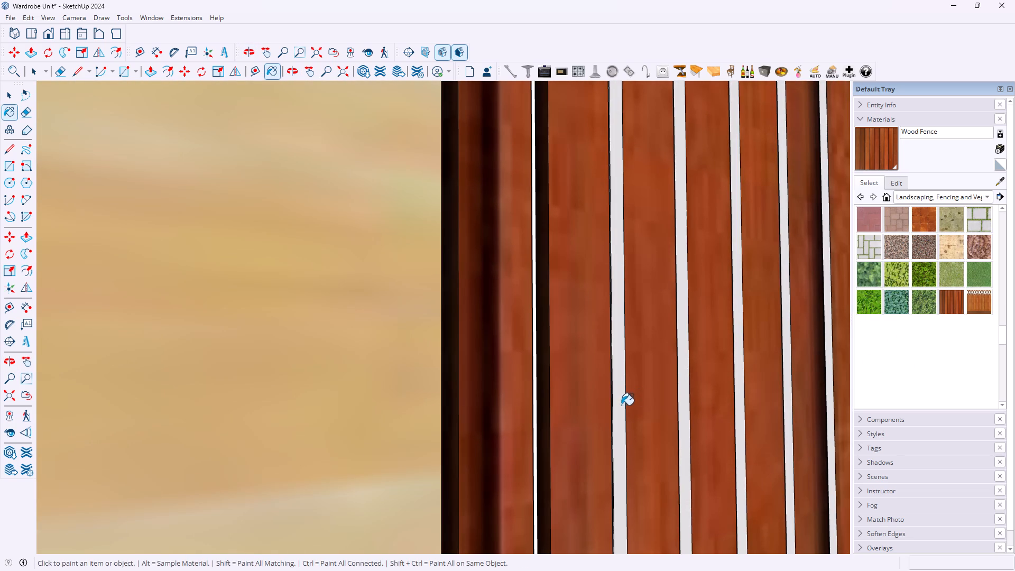
{"action": "left_click", "coordinate": [686, 406]}
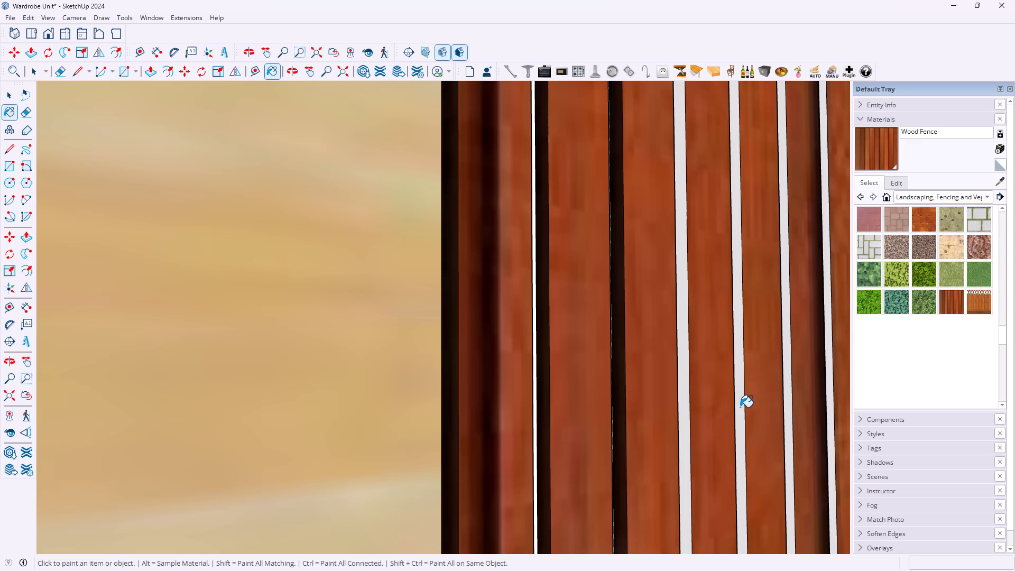
{"action": "left_click", "coordinate": [739, 408]}
{"action": "left_click", "coordinate": [787, 406]}
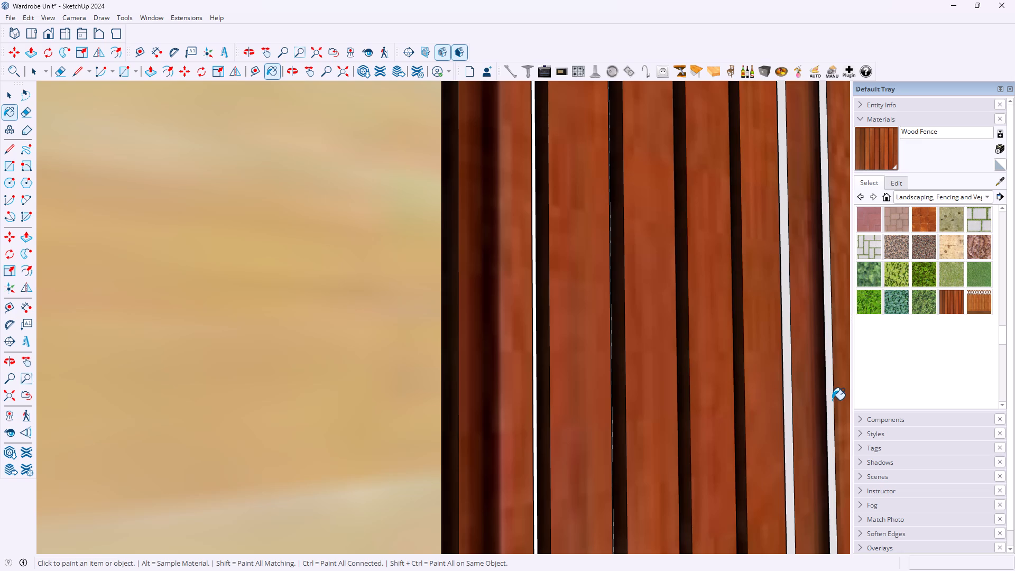
{"action": "left_click", "coordinate": [831, 400]}
Paint the side faces toward the gap between the doors on the left door's next four slats with Wood Fence.
{"action": "middle_click_drag", "start_coordinate": [830, 399], "coordinate": [308, 361]}
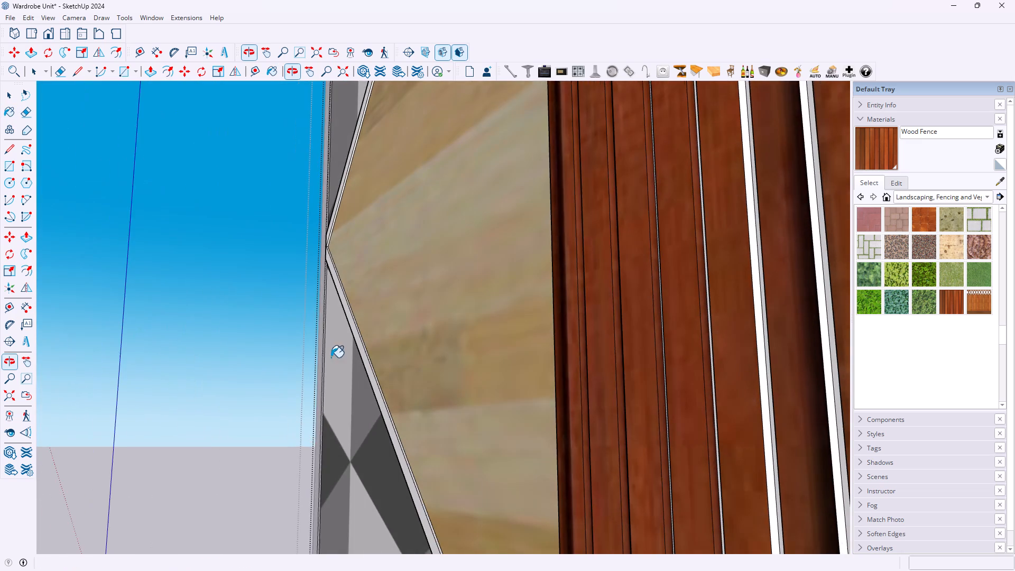
{"action": "middle_click_drag", "start_coordinate": [718, 370], "coordinate": [683, 375]}
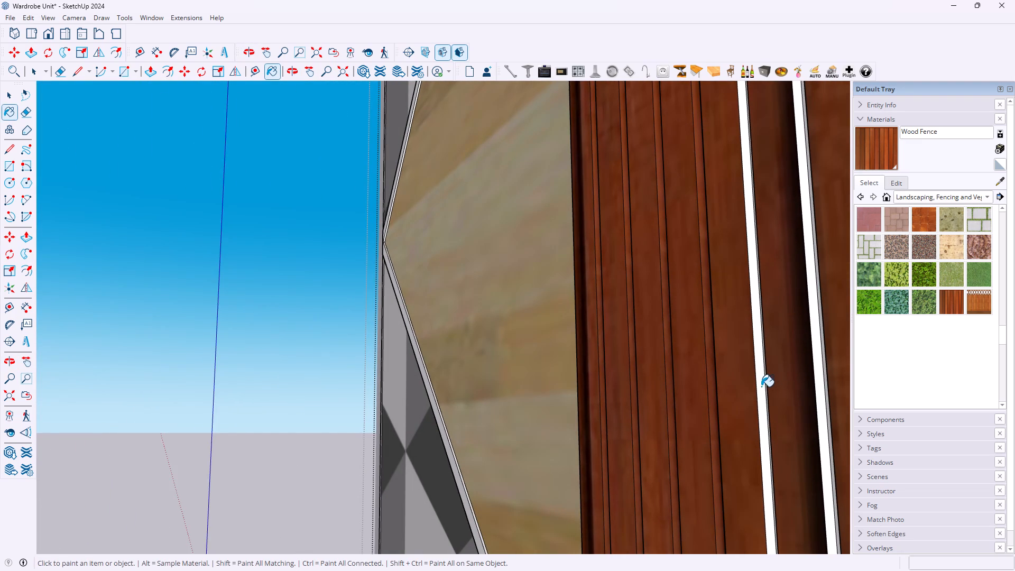
{"action": "left_click", "coordinate": [761, 386]}
{"action": "left_click", "coordinate": [818, 383]}
{"action": "scroll", "coordinate": [737, 342], "scroll_direction": "down", "scroll_amount": 8}
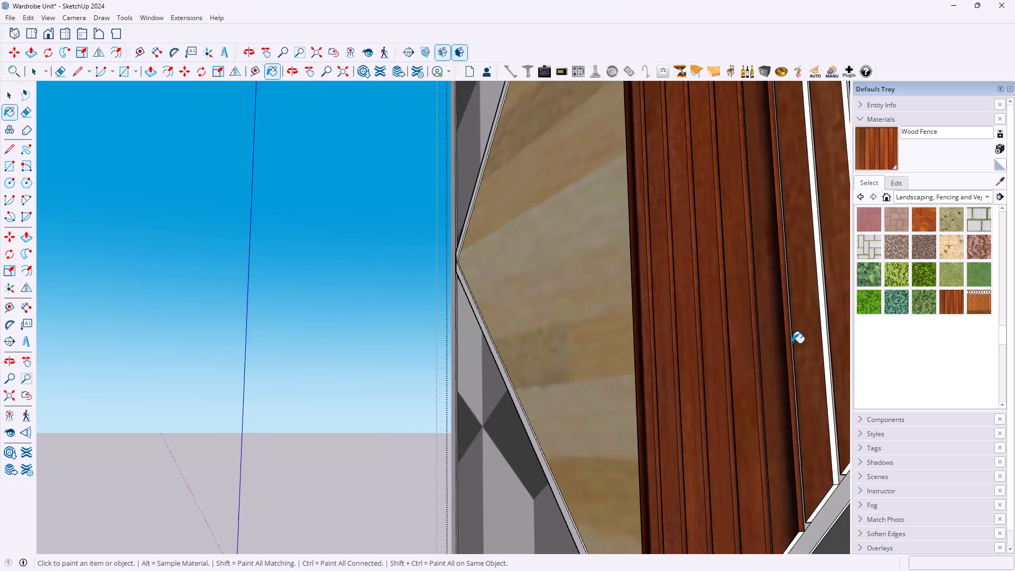
{"action": "scroll", "coordinate": [792, 343], "scroll_direction": "down", "scroll_amount": 2}
{"action": "left_click", "coordinate": [814, 351]}
{"action": "left_click", "coordinate": [815, 353]}
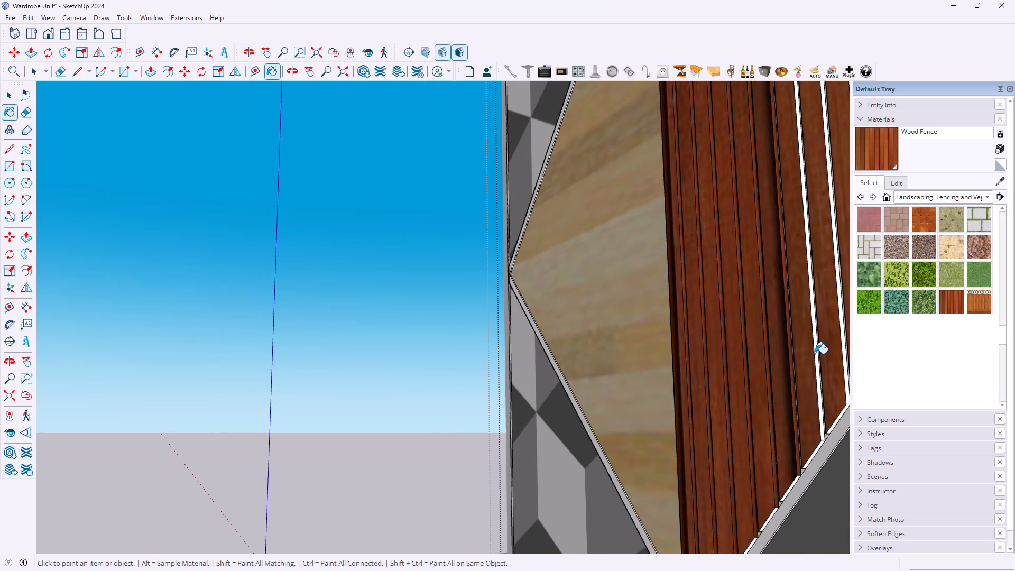
{"action": "left_click", "coordinate": [843, 345]}
Continue the Wood Fence paint onto the outward-facing side faces of the left door's next four unpainted slats.
{"action": "scroll", "coordinate": [677, 288], "scroll_direction": "down", "scroll_amount": 6}
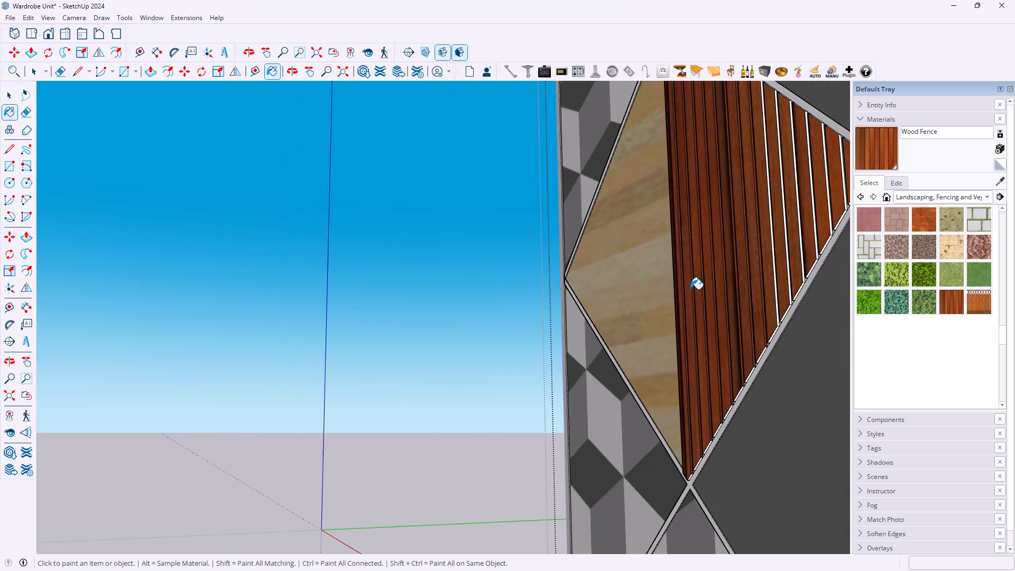
{"action": "middle_click_drag", "start_coordinate": [671, 286], "coordinate": [912, 312]}
{"action": "scroll", "coordinate": [688, 289], "scroll_direction": "down", "scroll_amount": 1}
{"action": "middle_click_drag", "start_coordinate": [738, 309], "coordinate": [787, 313]}
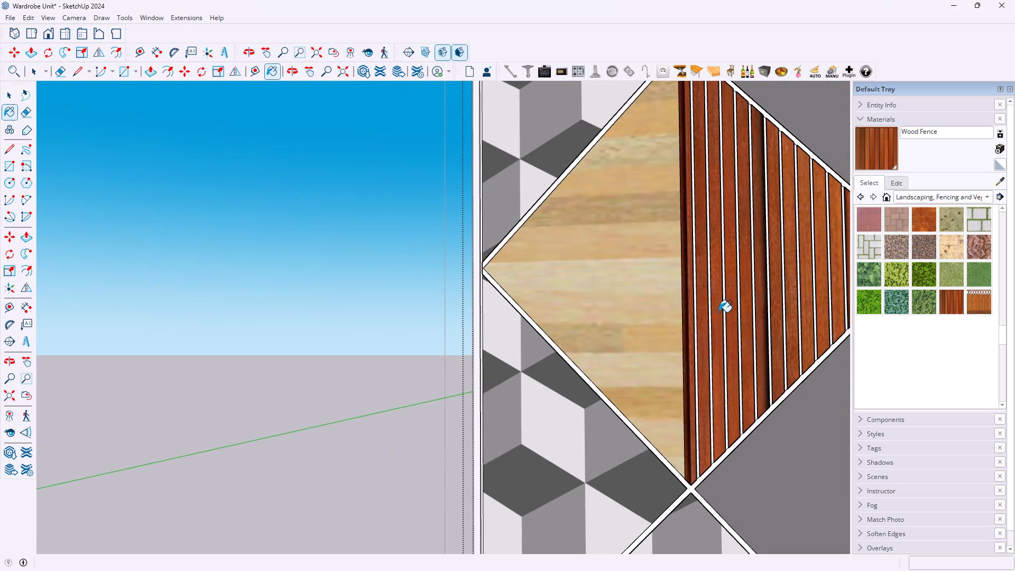
{"action": "middle_click_drag", "start_coordinate": [718, 312], "coordinate": [860, 327]}
{"action": "scroll", "coordinate": [797, 338], "scroll_direction": "up", "scroll_amount": 5}
{"action": "middle_click_drag", "start_coordinate": [768, 343], "coordinate": [856, 347]}
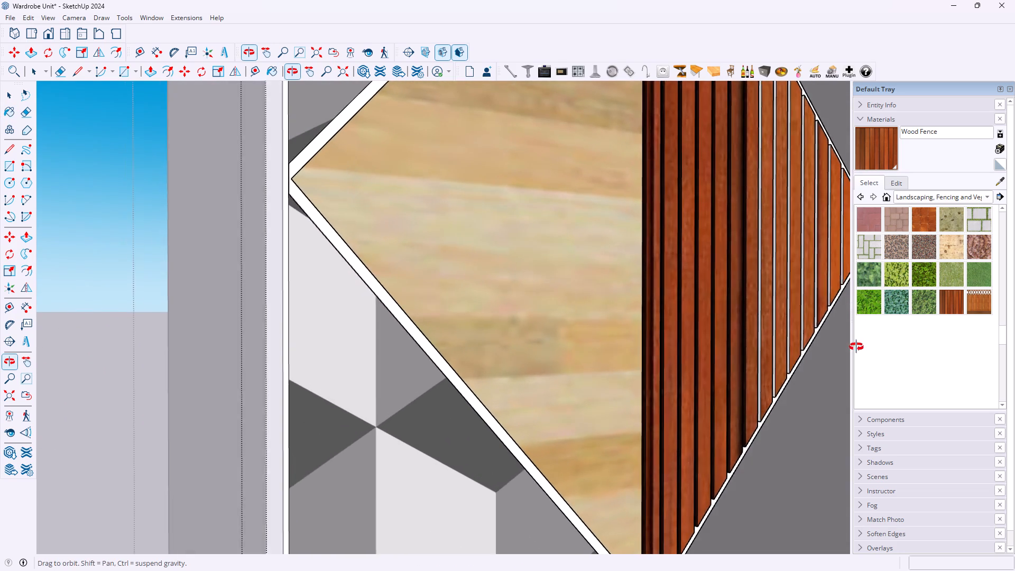
{"action": "middle_click_drag", "start_coordinate": [856, 347], "coordinate": [884, 349]}
{"action": "scroll", "coordinate": [884, 349], "scroll_direction": "up", "scroll_amount": 1}
{"action": "scroll", "coordinate": [777, 338], "scroll_direction": "up", "scroll_amount": 10}
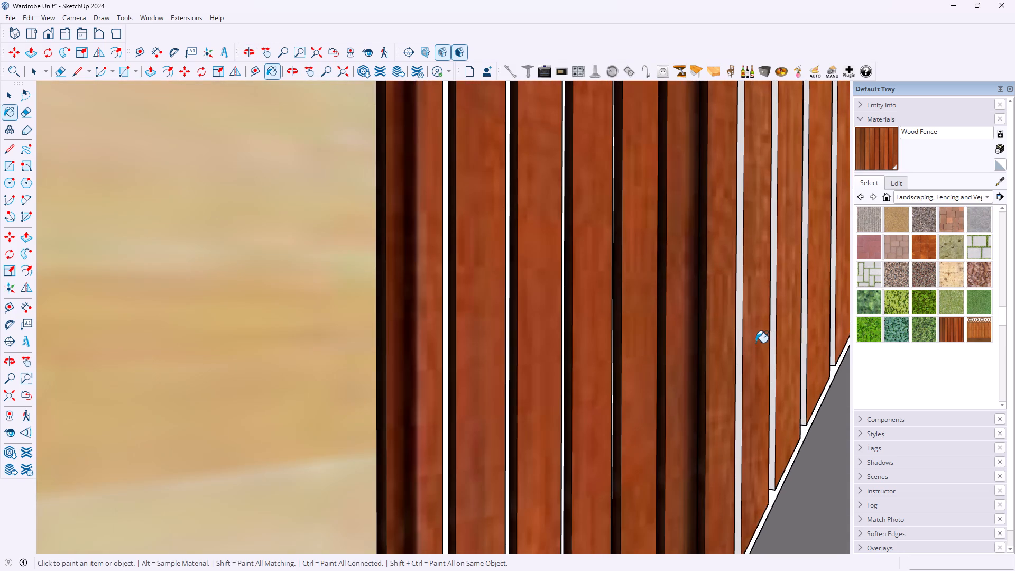
{"action": "left_click", "coordinate": [737, 356]}
{"action": "left_click", "coordinate": [770, 352]}
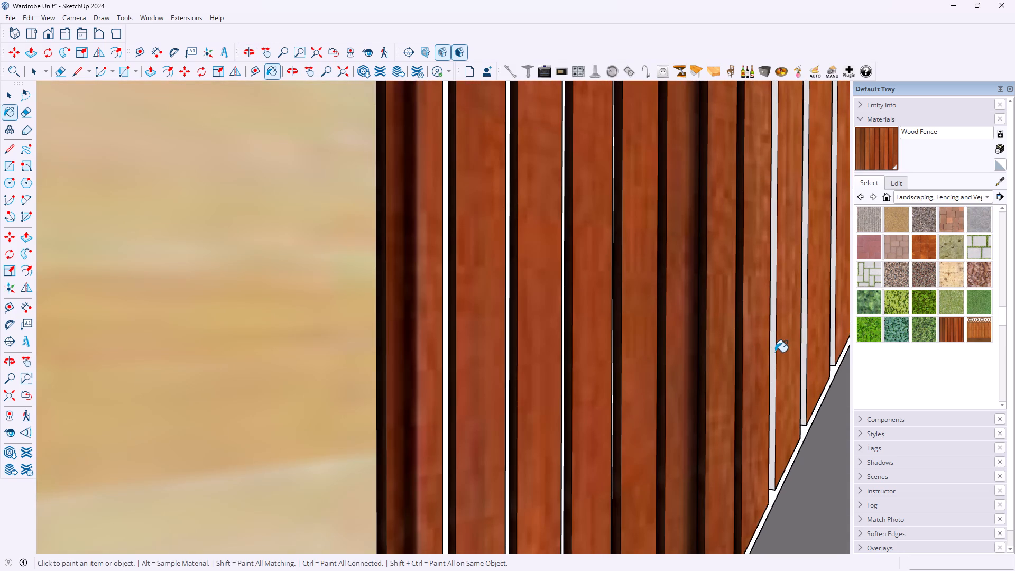
{"action": "left_click", "coordinate": [773, 352]}
{"action": "left_click", "coordinate": [804, 345]}
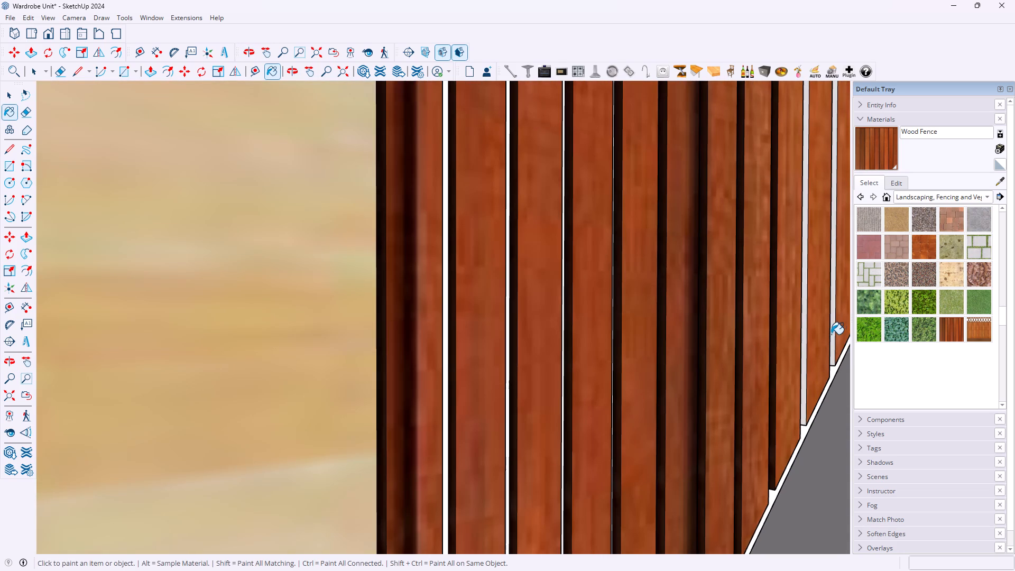
{"action": "left_click", "coordinate": [833, 331]}
Paint the outward-facing side faces of the four slats nearest the left door's inner corner with Wood Fence.
{"action": "scroll", "coordinate": [816, 334], "scroll_direction": "down", "scroll_amount": 10}
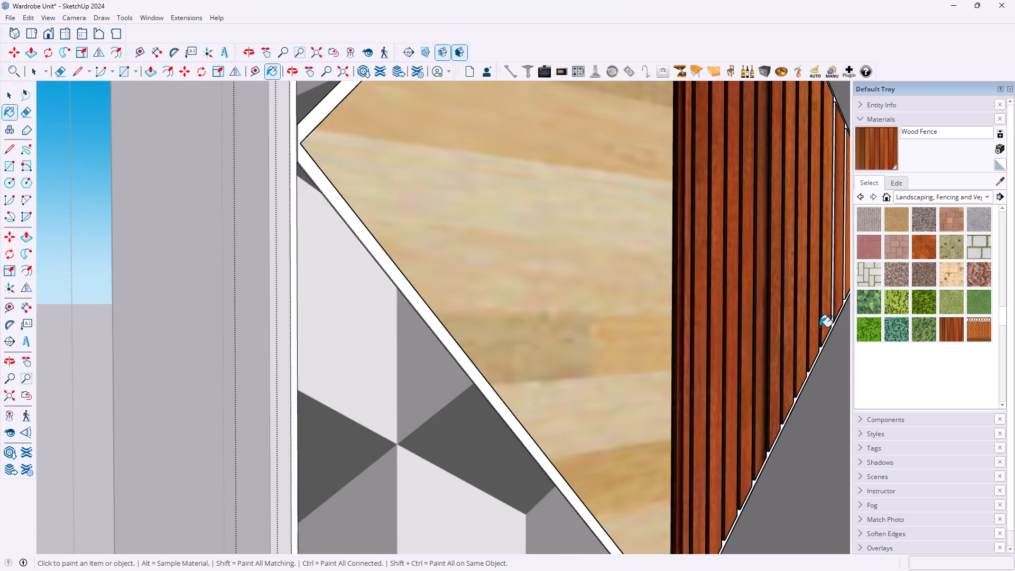
{"action": "scroll", "coordinate": [822, 320], "scroll_direction": "down", "scroll_amount": 5}
{"action": "scroll", "coordinate": [839, 286], "scroll_direction": "up", "scroll_amount": 15}
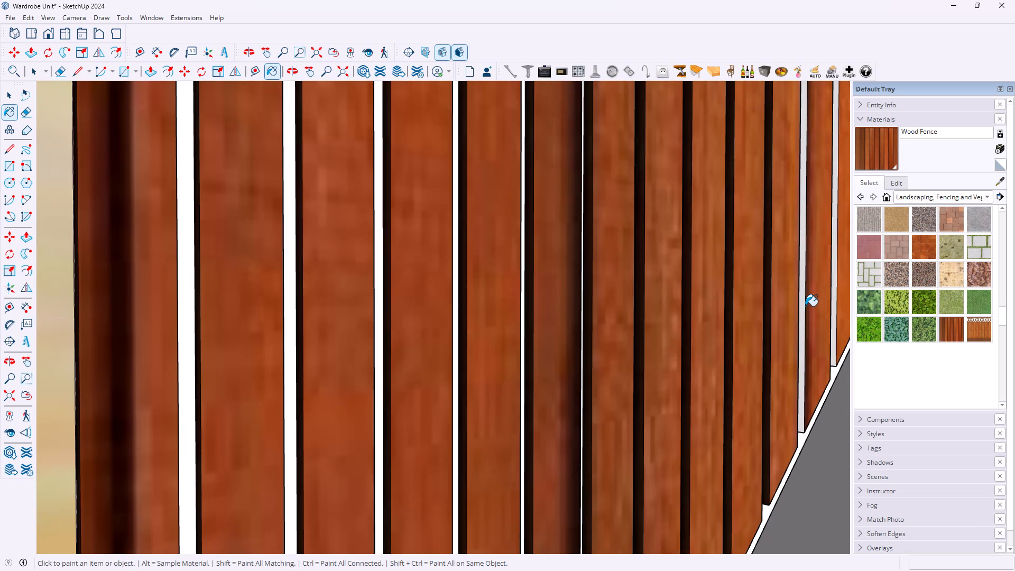
{"action": "left_click", "coordinate": [803, 309]}
{"action": "left_click", "coordinate": [835, 292]}
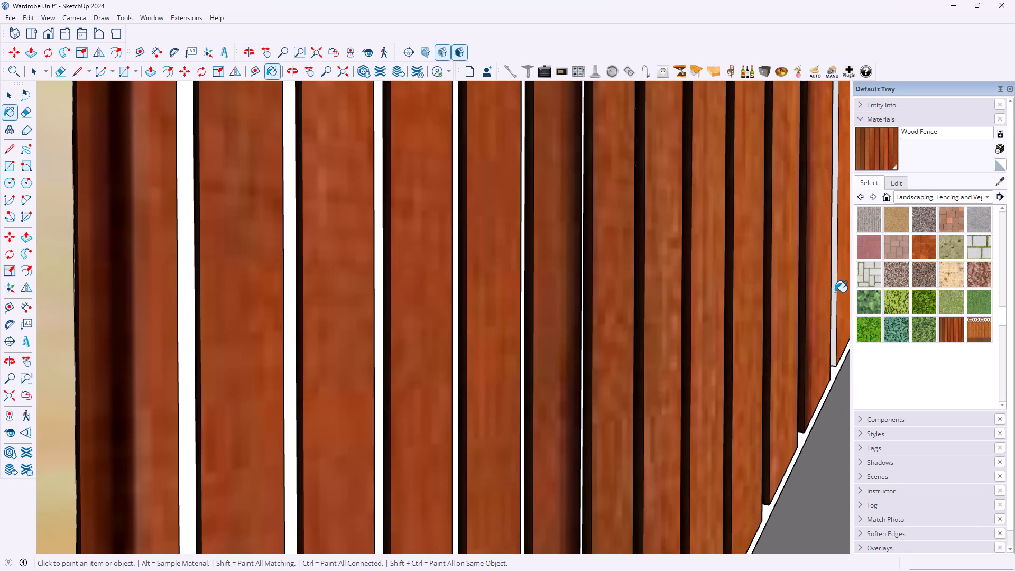
{"action": "scroll", "coordinate": [834, 292], "scroll_direction": "down", "scroll_amount": 16}
{"action": "scroll", "coordinate": [840, 271], "scroll_direction": "up", "scroll_amount": 13}
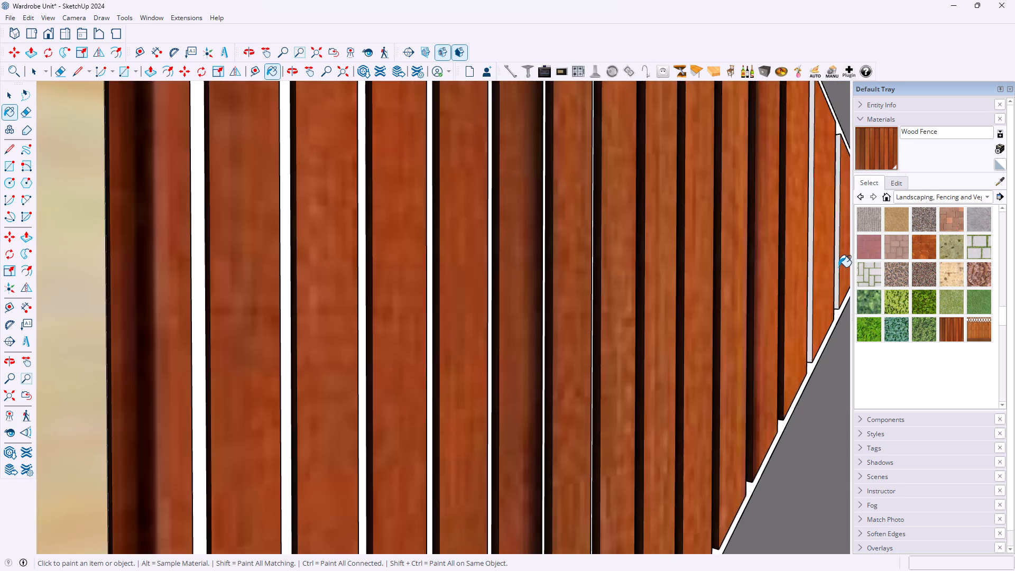
{"action": "scroll", "coordinate": [837, 267], "scroll_direction": "up", "scroll_amount": 2}
{"action": "left_click", "coordinate": [837, 267]}
{"action": "left_click", "coordinate": [804, 287]}
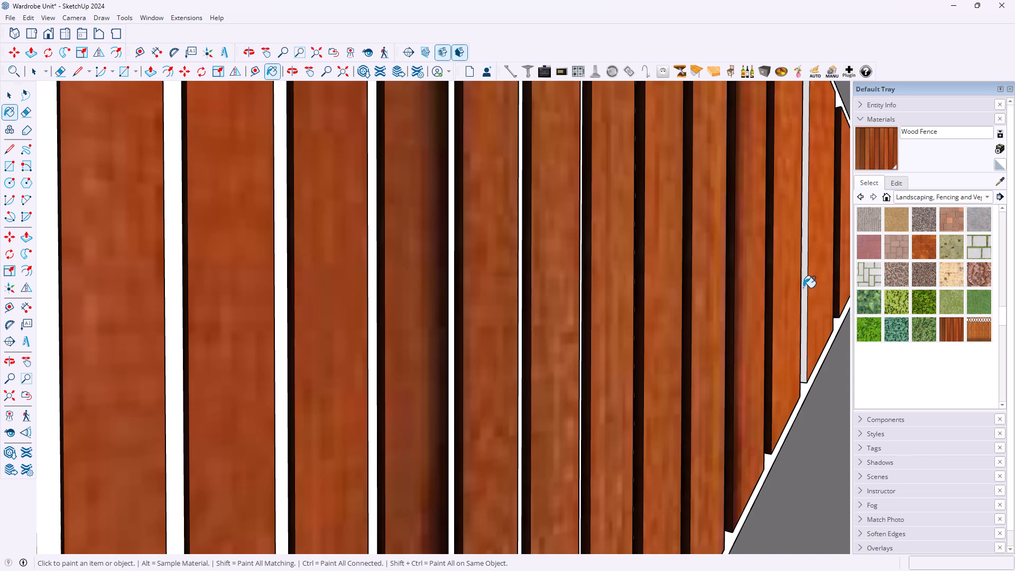
Paint the side faces toward the gap between the doors on five more left-door slats with Wood Fence.
{"action": "scroll", "coordinate": [792, 295], "scroll_direction": "down", "scroll_amount": 8}
{"action": "middle_click_drag", "start_coordinate": [819, 329], "coordinate": [437, 332]}
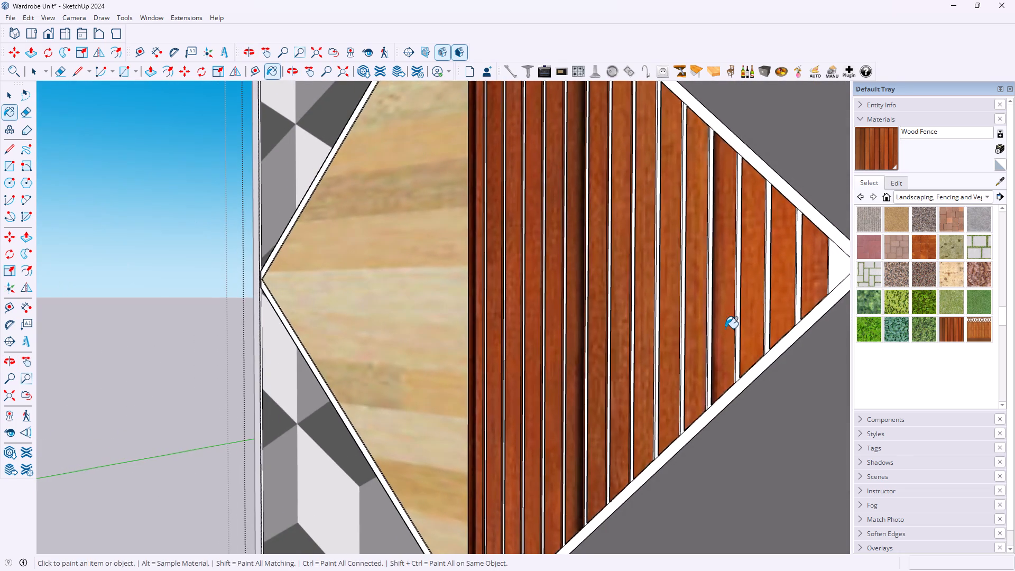
{"action": "middle_click_drag", "start_coordinate": [721, 328], "coordinate": [628, 337]}
{"action": "scroll", "coordinate": [721, 328], "scroll_direction": "up", "scroll_amount": 4}
{"action": "scroll", "coordinate": [676, 337], "scroll_direction": "up", "scroll_amount": 3}
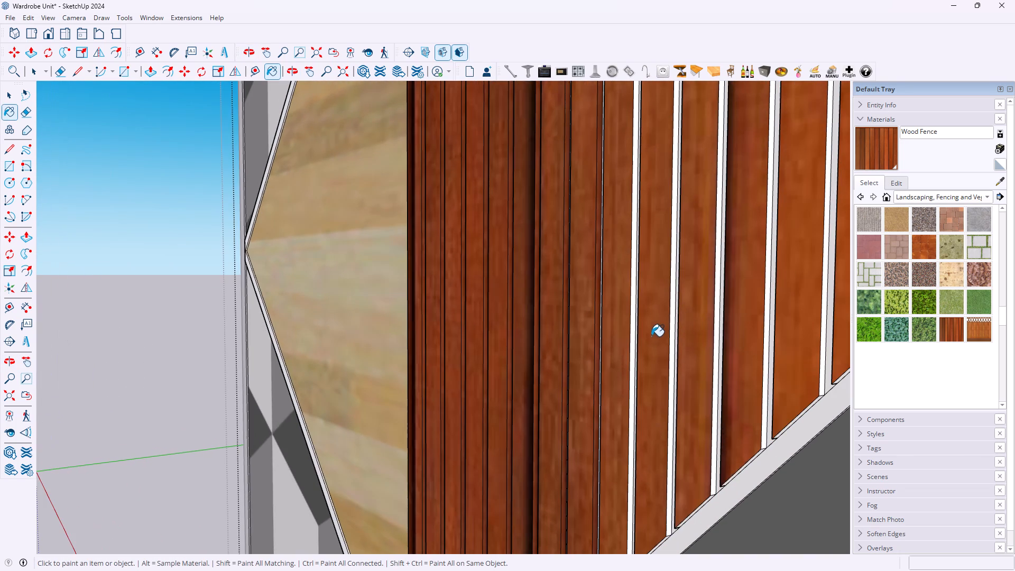
{"action": "left_click", "coordinate": [633, 348]}
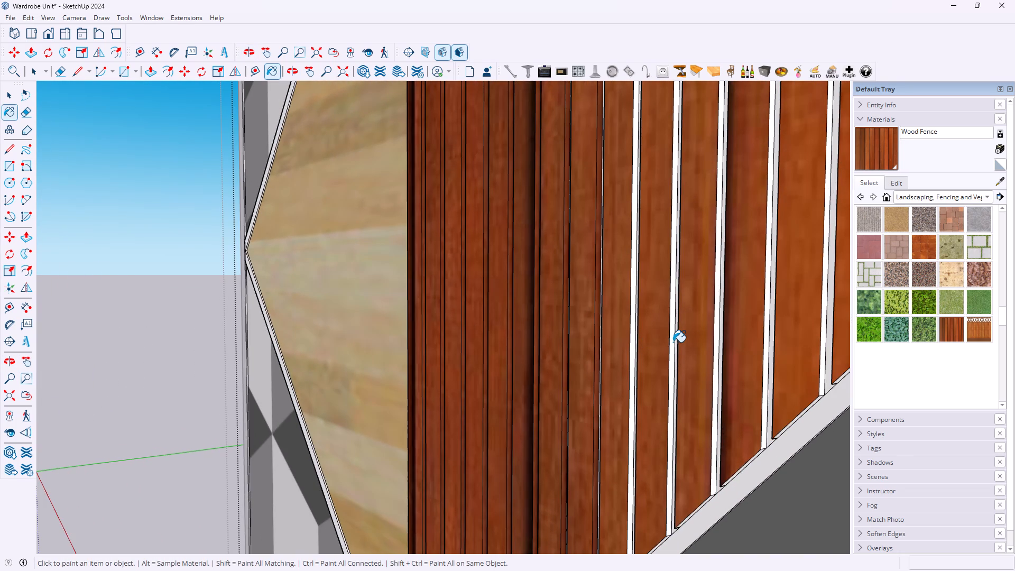
{"action": "left_click", "coordinate": [671, 343]}
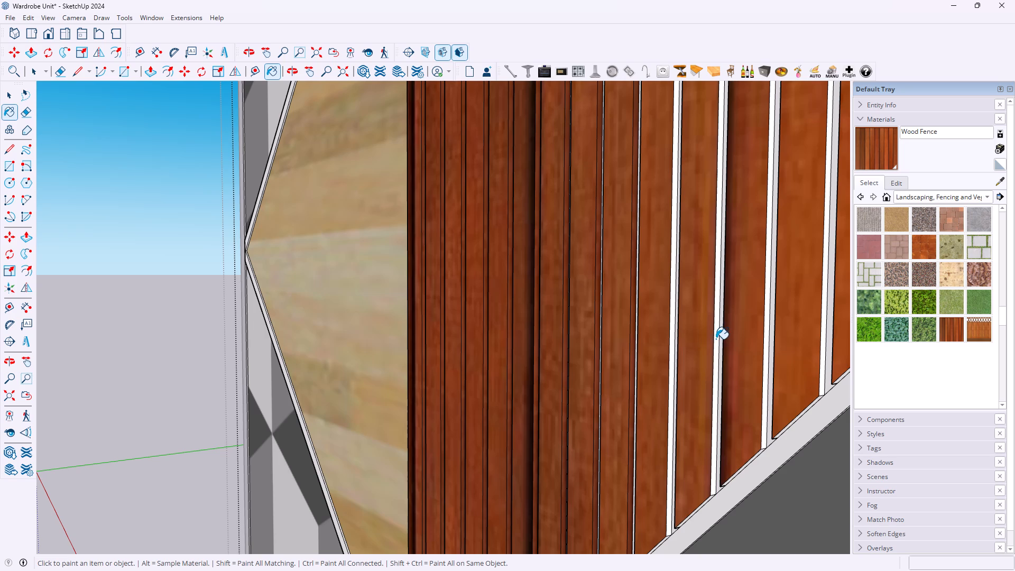
{"action": "left_click", "coordinate": [716, 339]}
{"action": "left_click", "coordinate": [766, 339]}
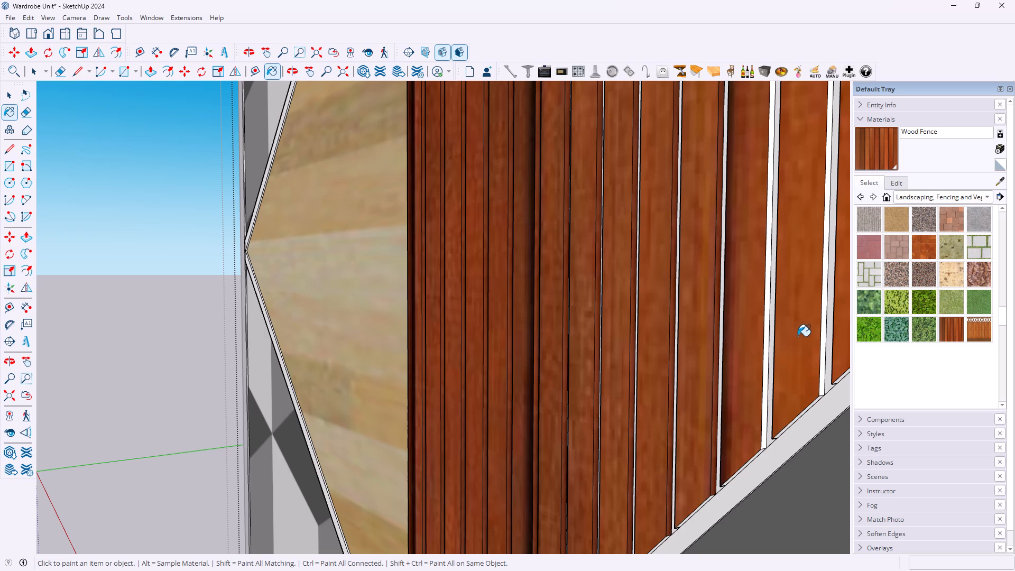
{"action": "left_click", "coordinate": [822, 337]}
Paint the inner side faces of the last two slats at the tip of the left door's slatted triangle with Wood Fence.
{"action": "scroll", "coordinate": [816, 328], "scroll_direction": "down", "scroll_amount": 5}
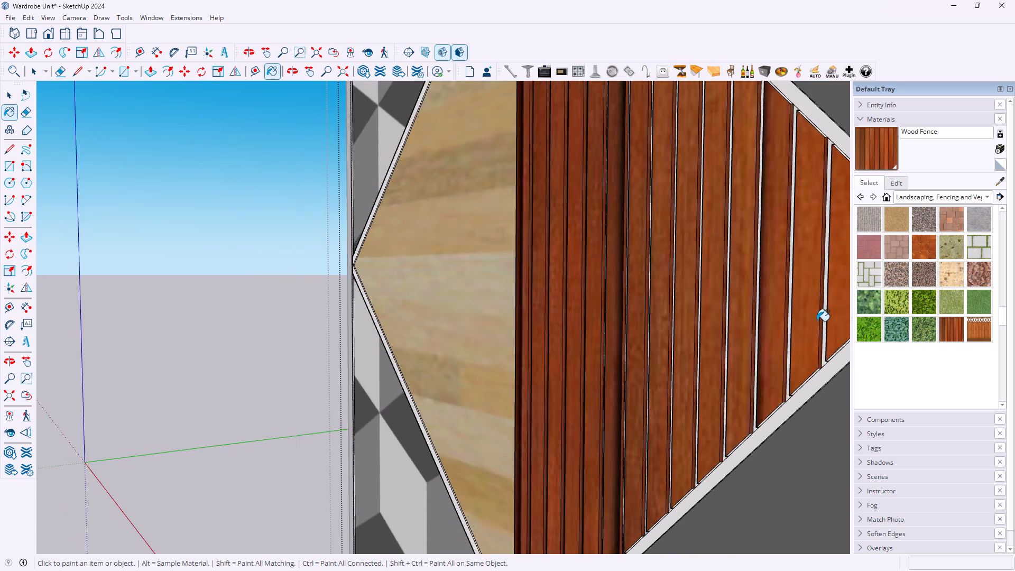
{"action": "scroll", "coordinate": [817, 321], "scroll_direction": "down", "scroll_amount": 17}
{"action": "scroll", "coordinate": [839, 298], "scroll_direction": "up", "scroll_amount": 7}
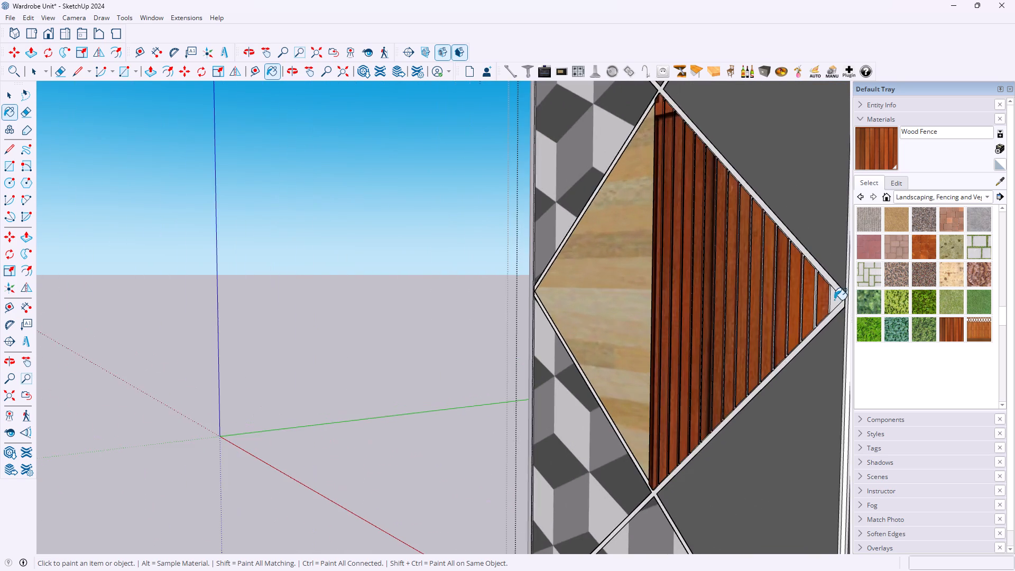
{"action": "scroll", "coordinate": [834, 300], "scroll_direction": "up", "scroll_amount": 20}
{"action": "scroll", "coordinate": [834, 300], "scroll_direction": "up", "scroll_amount": 1}
{"action": "left_click", "coordinate": [809, 311]}
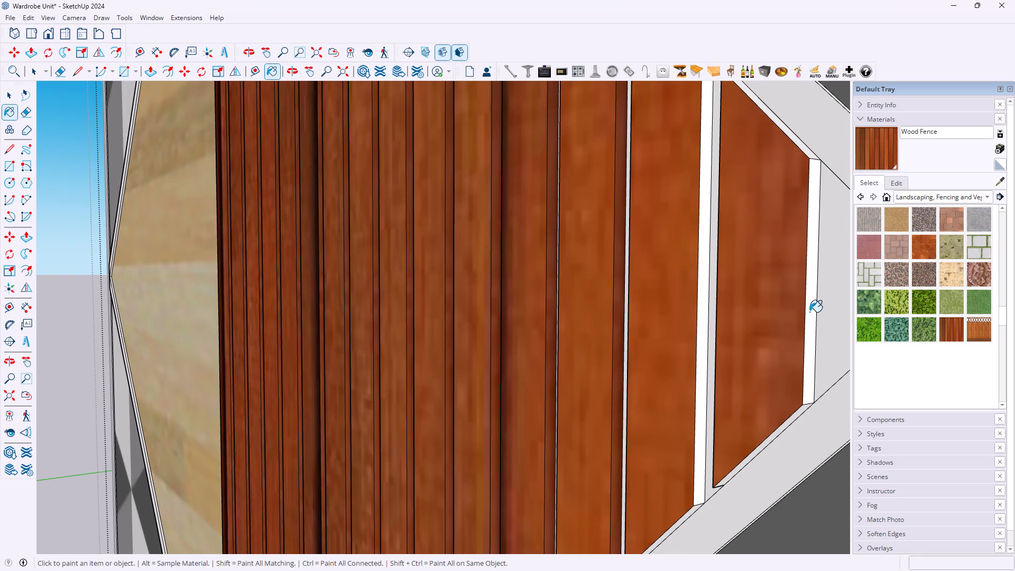
{"action": "left_click", "coordinate": [699, 342]}
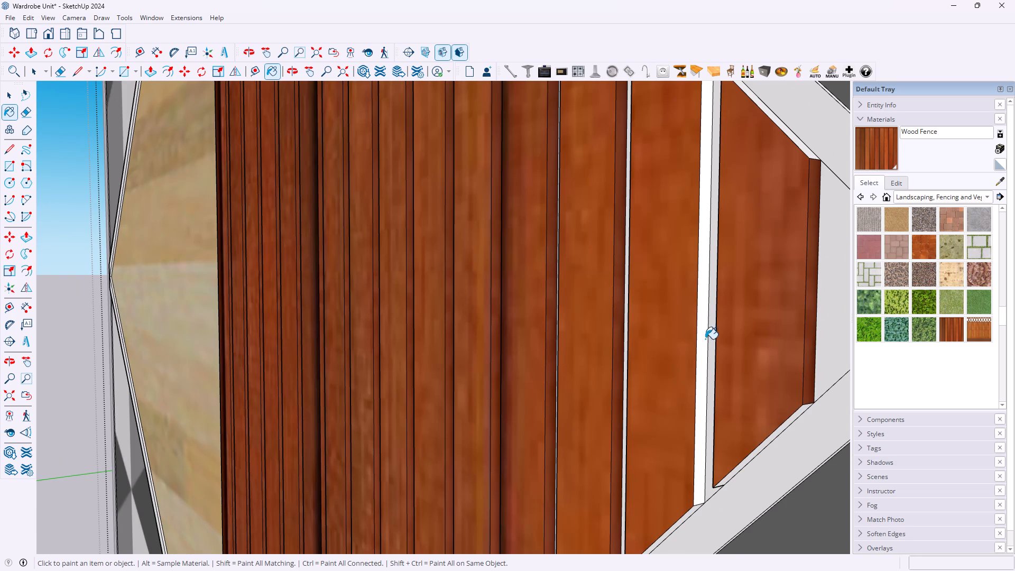
Paint the sloped upper and lower end faces of the two slats nearest the triangle's tip with Wood Fence.
{"action": "scroll", "coordinate": [769, 169], "scroll_direction": "down", "scroll_amount": 10}
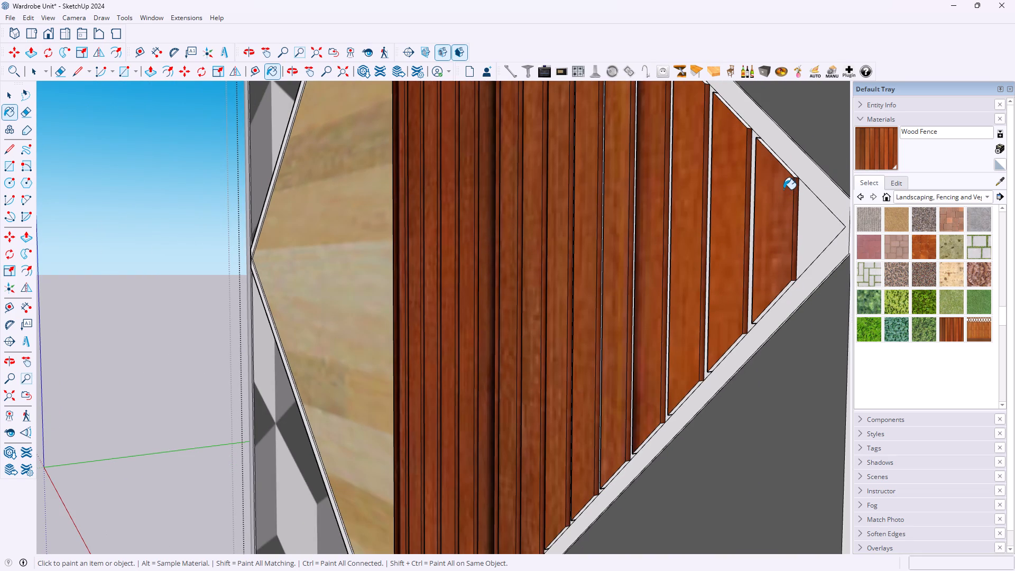
{"action": "scroll", "coordinate": [785, 189], "scroll_direction": "down", "scroll_amount": 5}
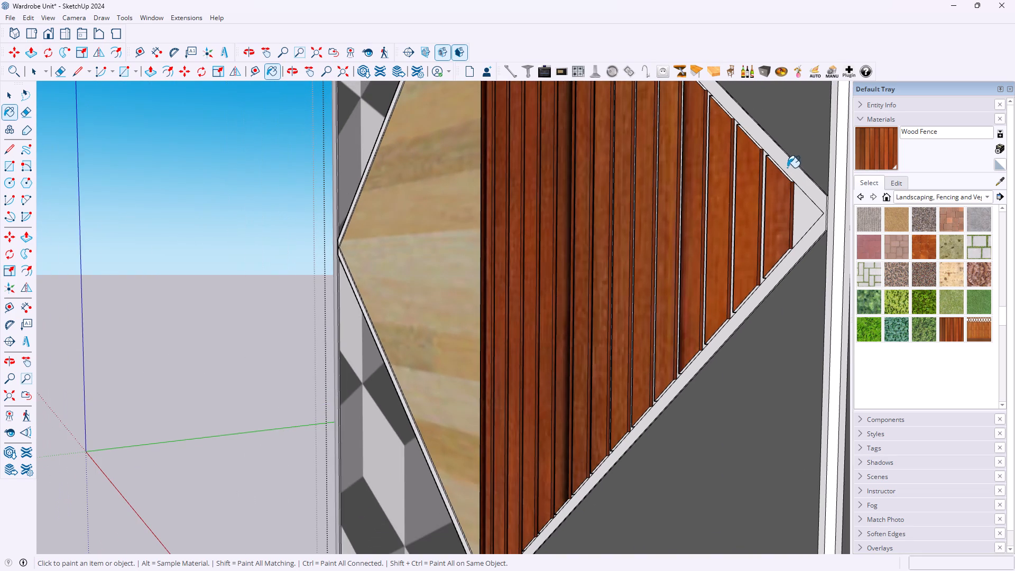
{"action": "scroll", "coordinate": [786, 174], "scroll_direction": "up", "scroll_amount": 12}
{"action": "left_click", "coordinate": [777, 166]}
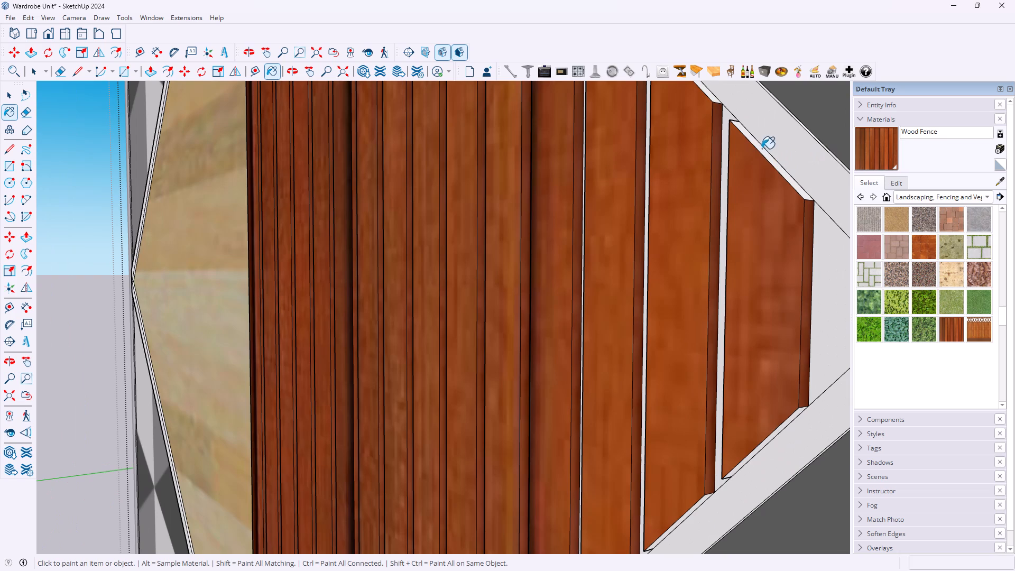
{"action": "left_click", "coordinate": [708, 95]}
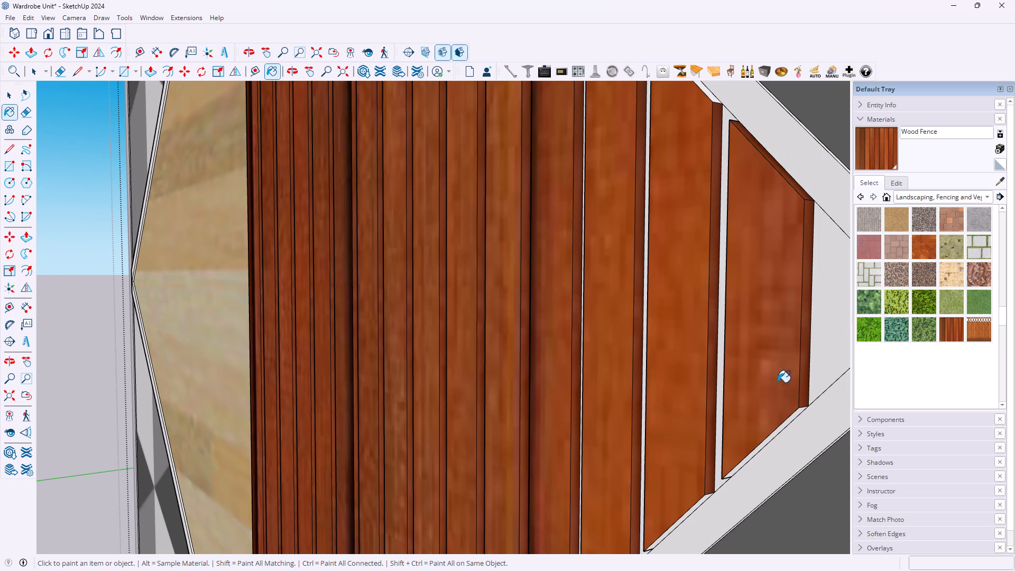
{"action": "left_click", "coordinate": [794, 416]}
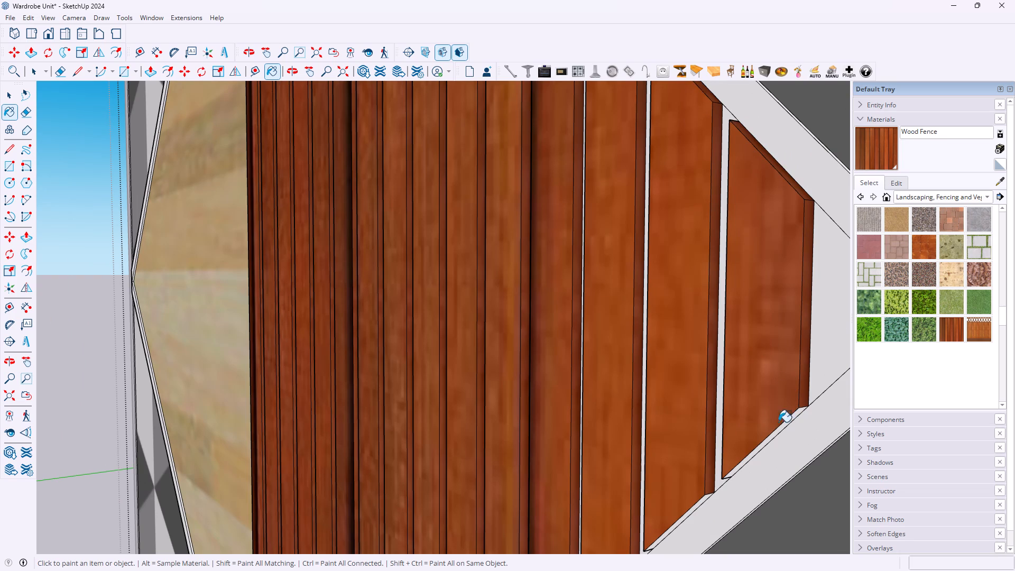
{"action": "left_click", "coordinate": [703, 501]}
{"action": "scroll", "coordinate": [702, 293], "scroll_direction": "down", "scroll_amount": 6}
{"action": "scroll", "coordinate": [694, 201], "scroll_direction": "down", "scroll_amount": 5}
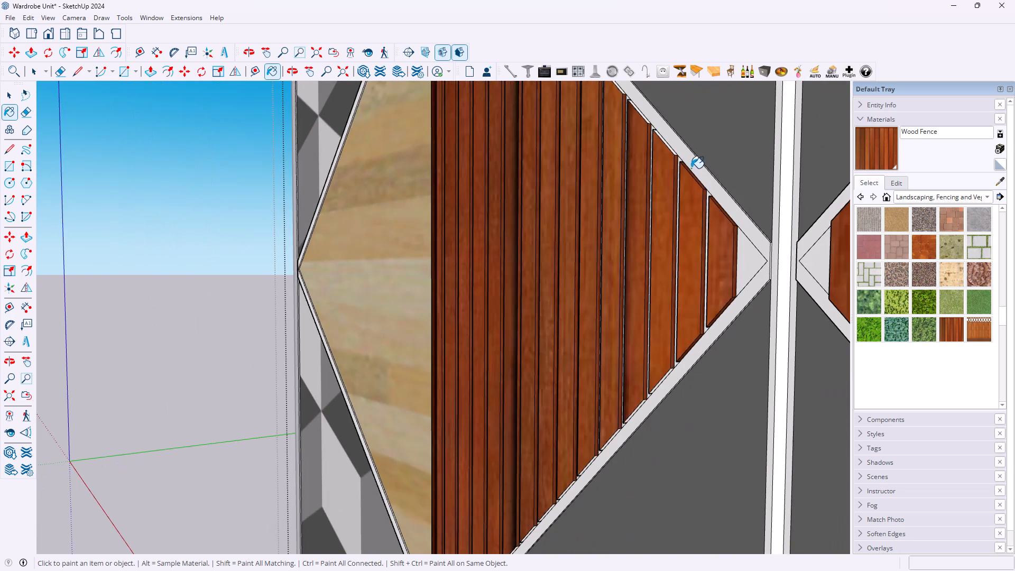
Paint the sloped upper end faces of the next five left-door slats up from the triangle's tip with Wood Fence.
{"action": "scroll", "coordinate": [669, 146], "scroll_direction": "down", "scroll_amount": 19}
{"action": "scroll", "coordinate": [650, 115], "scroll_direction": "up", "scroll_amount": 11}
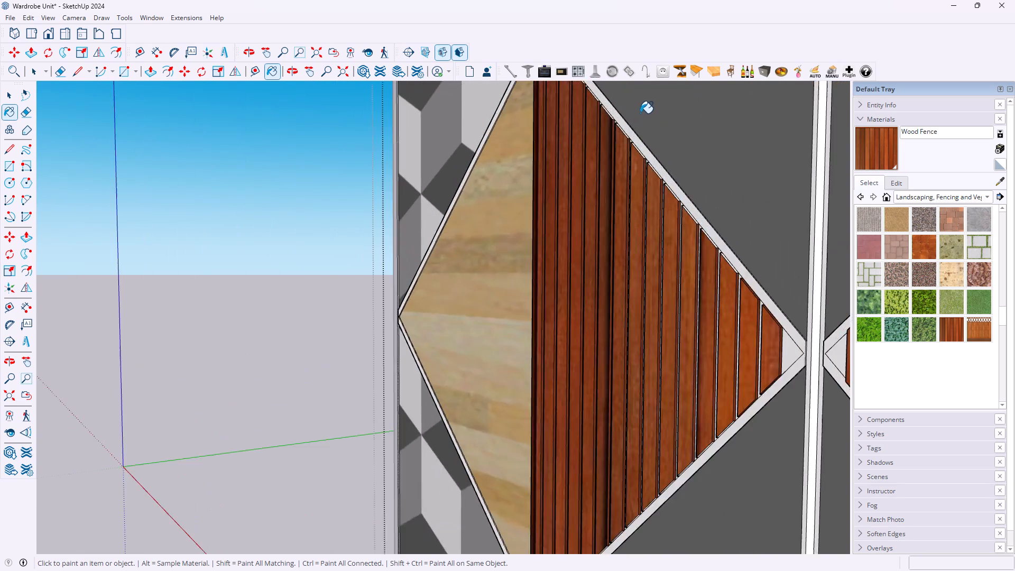
{"action": "scroll", "coordinate": [640, 113], "scroll_direction": "up", "scroll_amount": 6}
{"action": "left_click", "coordinate": [819, 419]}
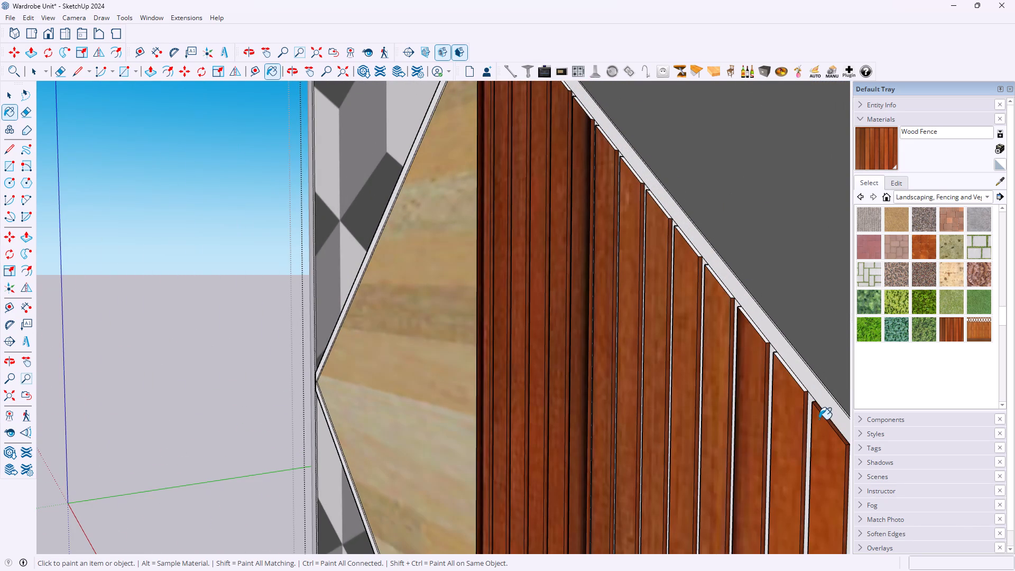
{"action": "left_click", "coordinate": [815, 414]}
{"action": "scroll", "coordinate": [815, 414], "scroll_direction": "up", "scroll_amount": 6}
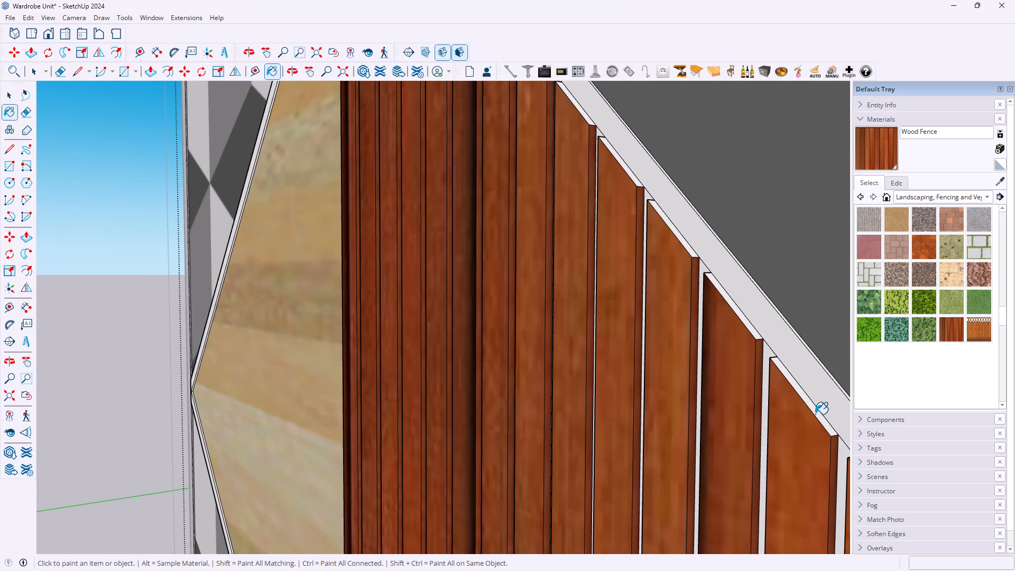
{"action": "left_click", "coordinate": [816, 411]}
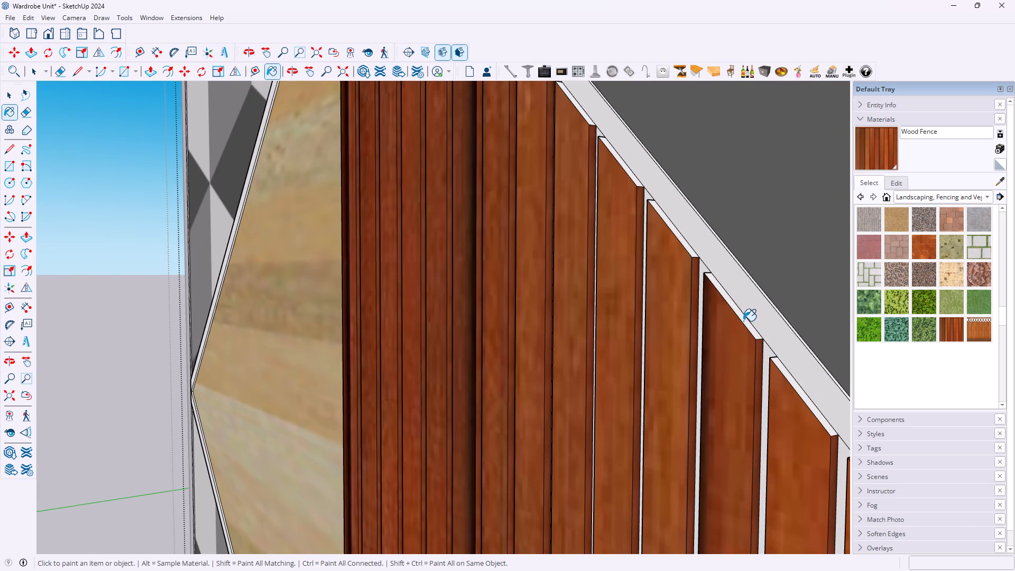
{"action": "left_click", "coordinate": [743, 321]}
{"action": "left_click", "coordinate": [742, 319]}
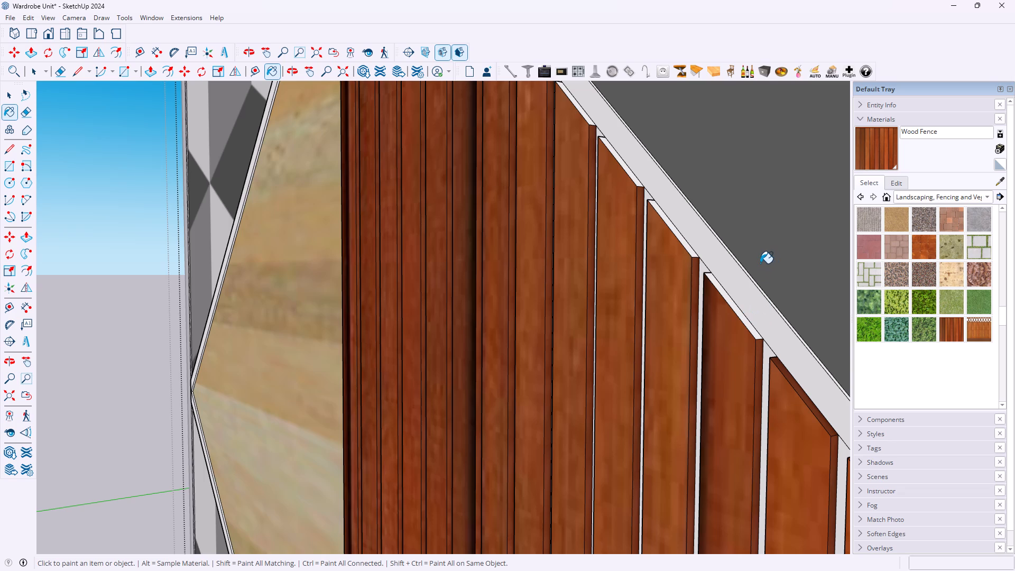
{"action": "left_click", "coordinate": [682, 242]}
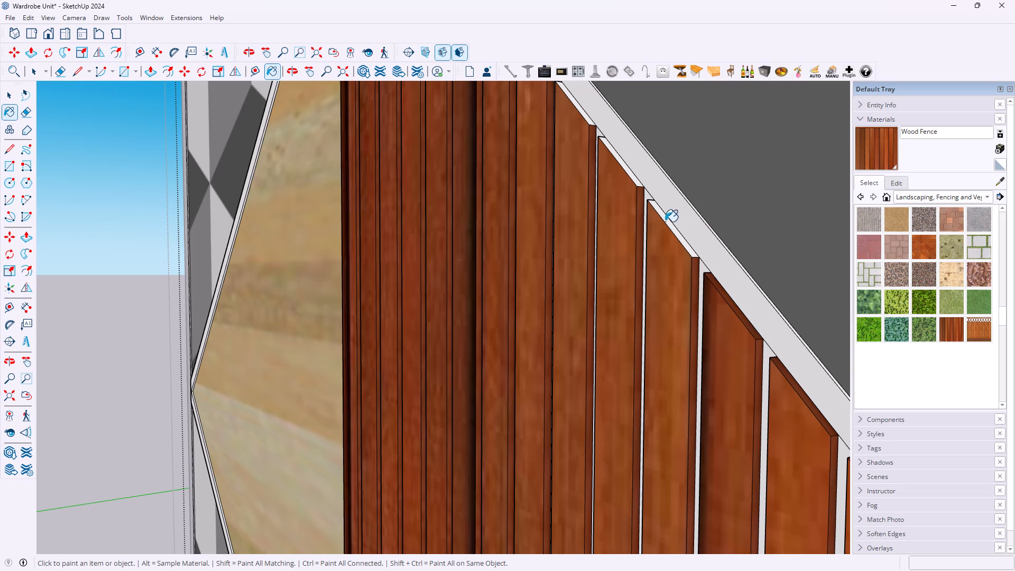
{"action": "left_click", "coordinate": [633, 177]}
{"action": "left_click", "coordinate": [585, 116]}
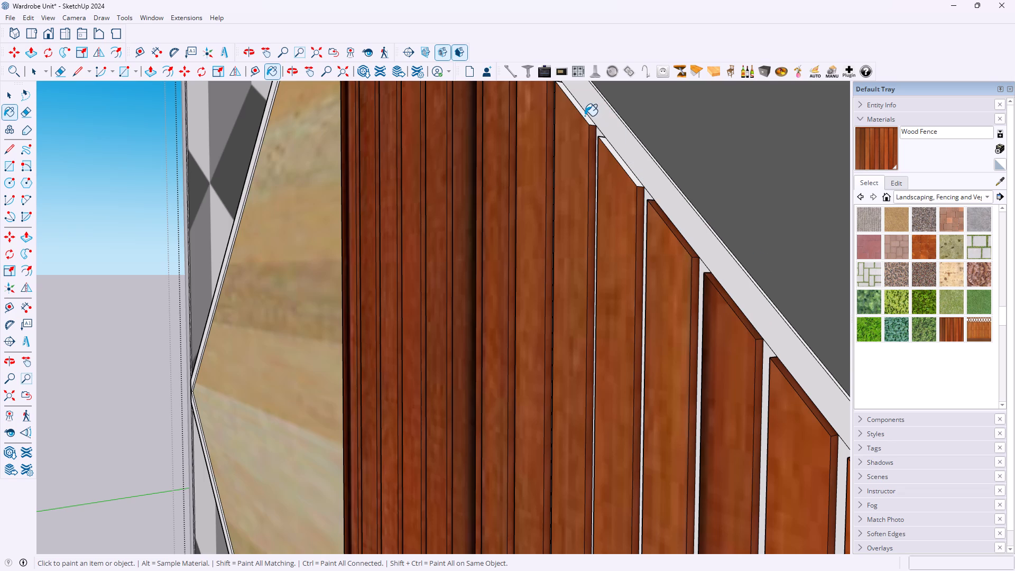
Paint the sloped upper end faces of five more slats toward the apex of the left door's slatted triangle with Wood Fence.
{"action": "scroll", "coordinate": [585, 123], "scroll_direction": "down", "scroll_amount": 7}
{"action": "scroll", "coordinate": [606, 188], "scroll_direction": "up", "scroll_amount": 1}
{"action": "scroll", "coordinate": [606, 187], "scroll_direction": "down", "scroll_amount": 14}
{"action": "scroll", "coordinate": [552, 116], "scroll_direction": "up", "scroll_amount": 7}
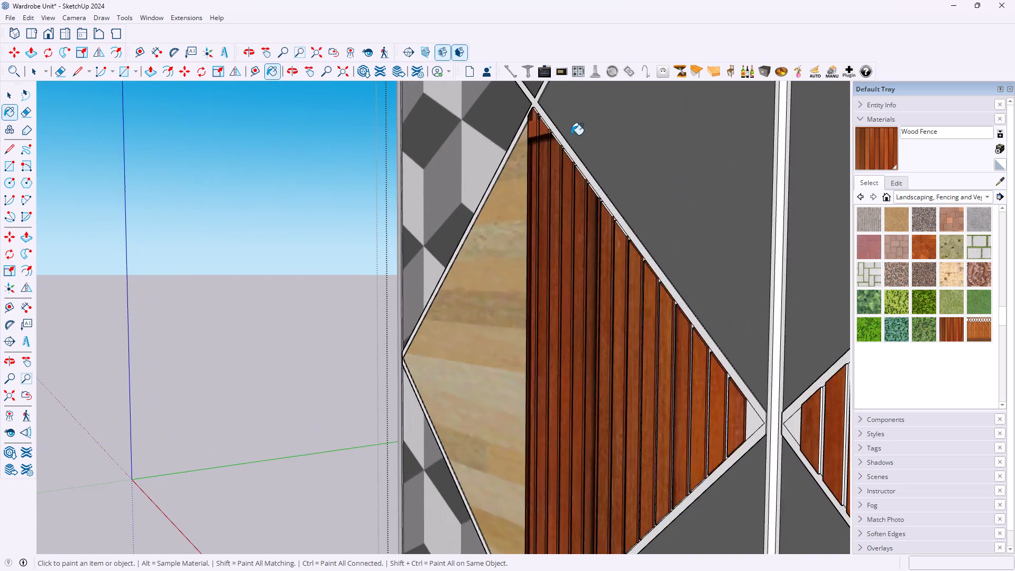
{"action": "scroll", "coordinate": [571, 135], "scroll_direction": "up", "scroll_amount": 4}
{"action": "scroll", "coordinate": [634, 263], "scroll_direction": "up", "scroll_amount": 4}
{"action": "left_click", "coordinate": [650, 287]}
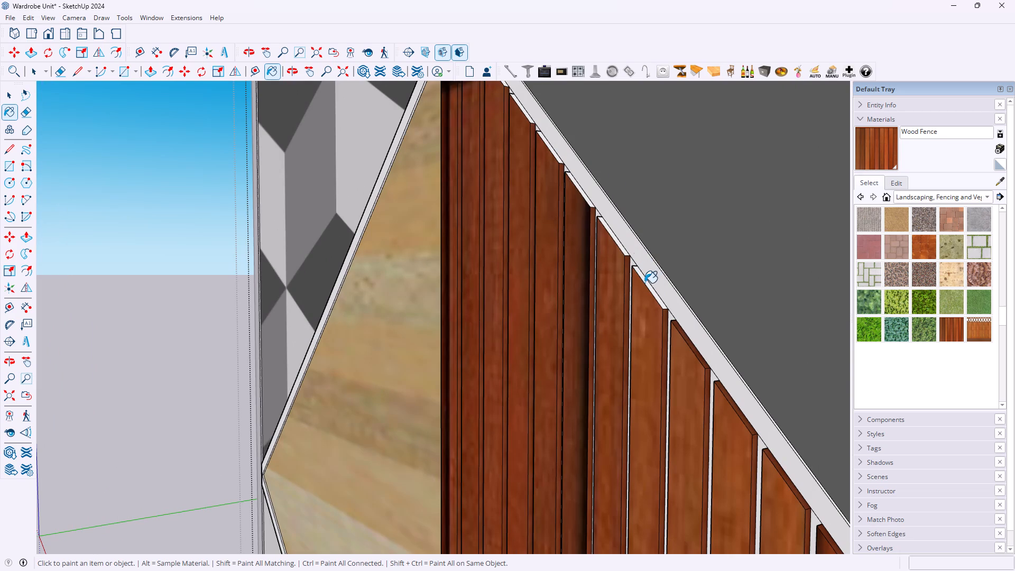
{"action": "left_click", "coordinate": [616, 240]}
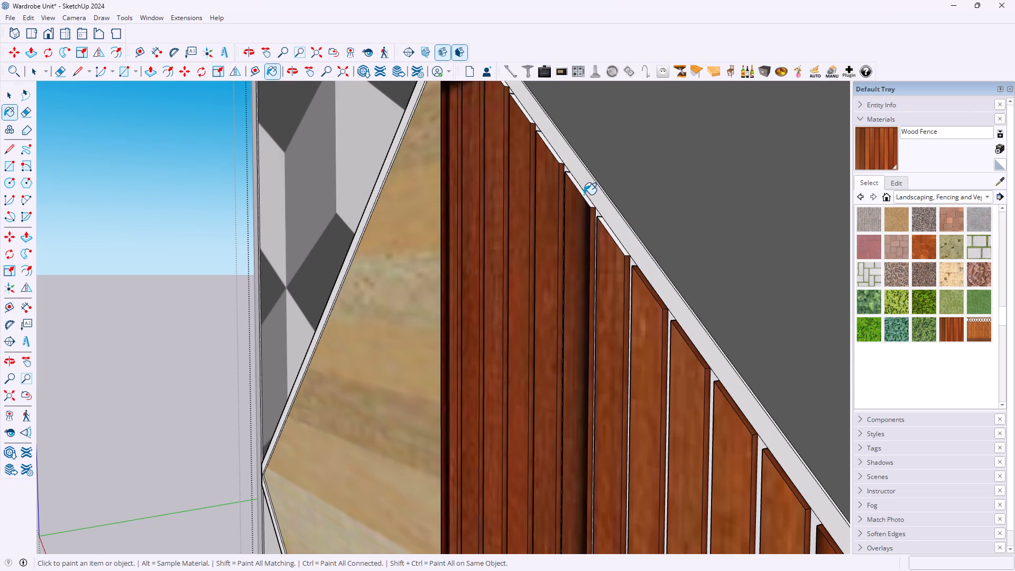
{"action": "left_click", "coordinate": [584, 195]}
{"action": "left_click", "coordinate": [555, 152]}
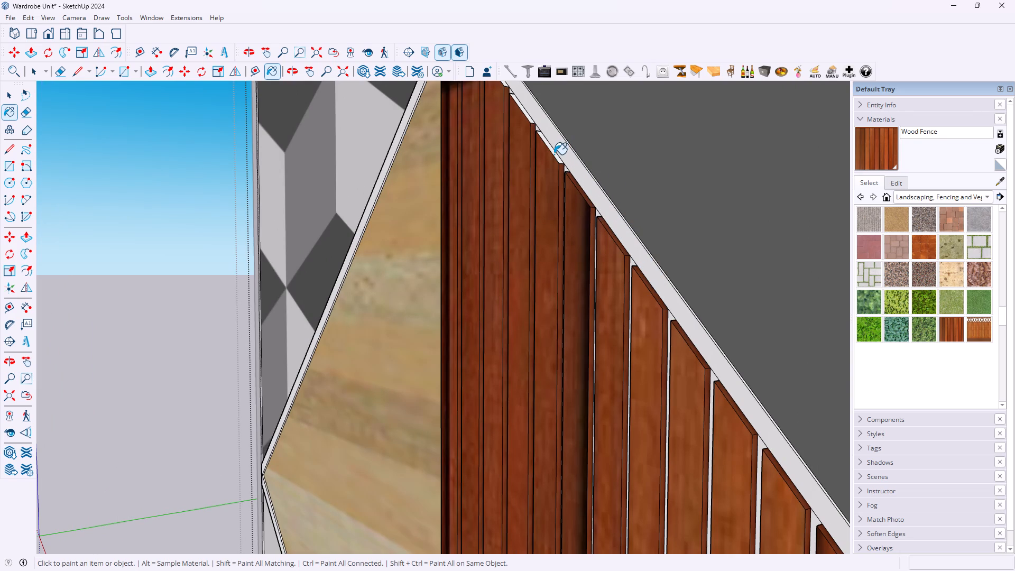
{"action": "left_click", "coordinate": [554, 154]}
{"action": "scroll", "coordinate": [555, 152], "scroll_direction": "up", "scroll_amount": 6}
{"action": "left_click", "coordinate": [549, 144]}
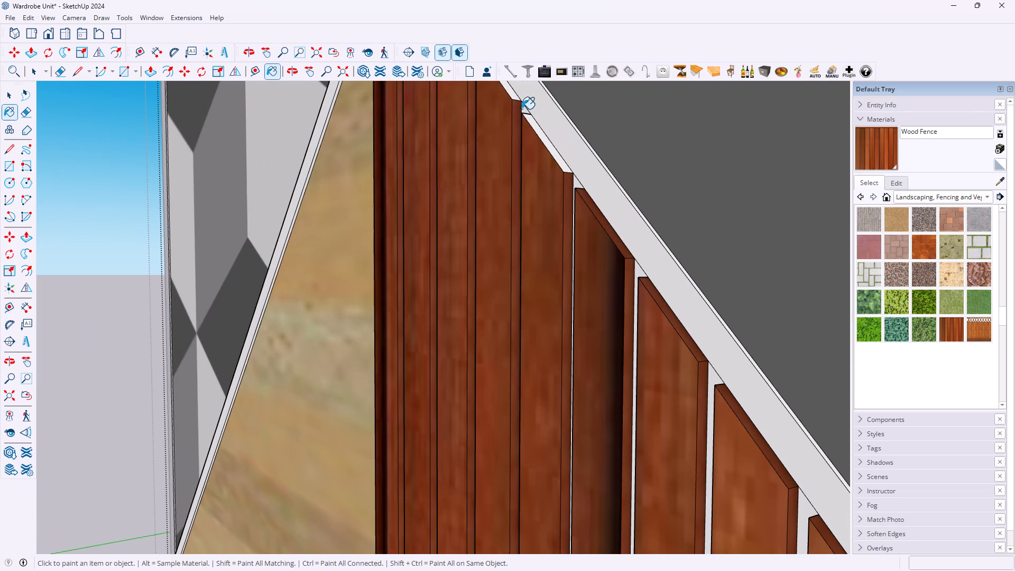
{"action": "left_click", "coordinate": [512, 95]}
Paint the sloped upper end faces of the last three slats at the apex, including both slopes of the topmost slat, with Wood Fence.
{"action": "scroll", "coordinate": [518, 131], "scroll_direction": "down", "scroll_amount": 13}
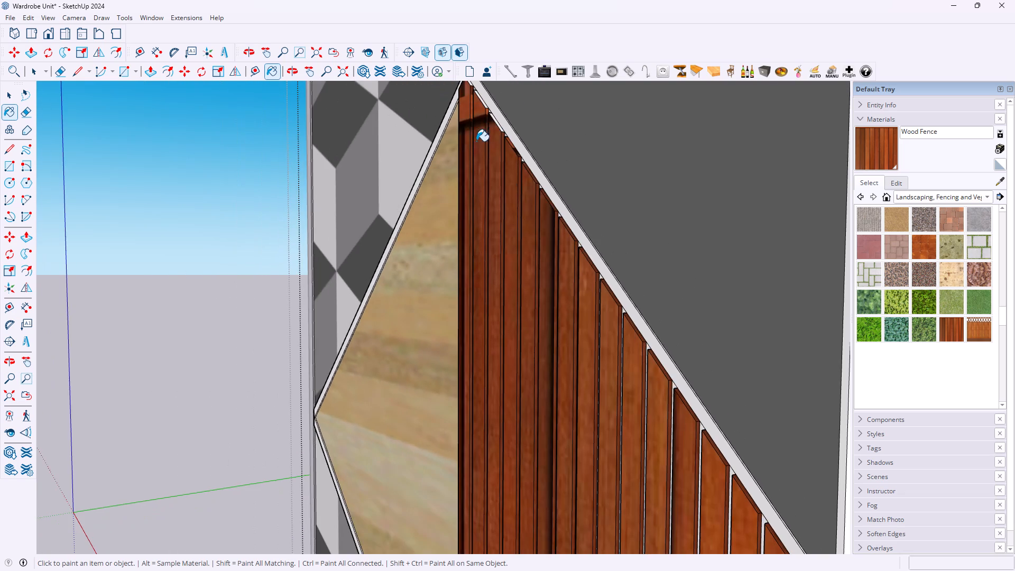
{"action": "scroll", "coordinate": [479, 115], "scroll_direction": "up", "scroll_amount": 16}
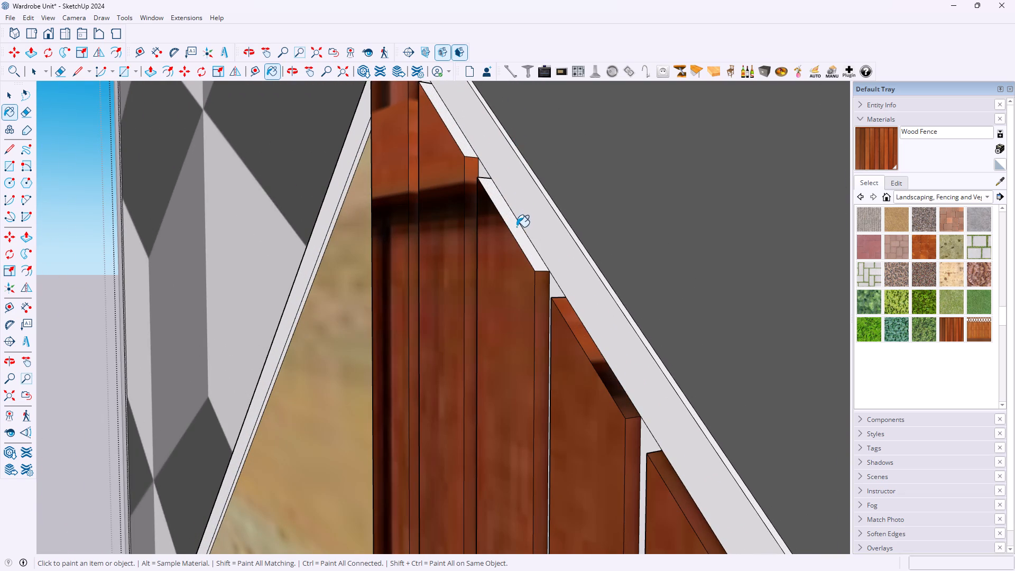
{"action": "left_click", "coordinate": [516, 228]}
{"action": "left_click", "coordinate": [456, 126]}
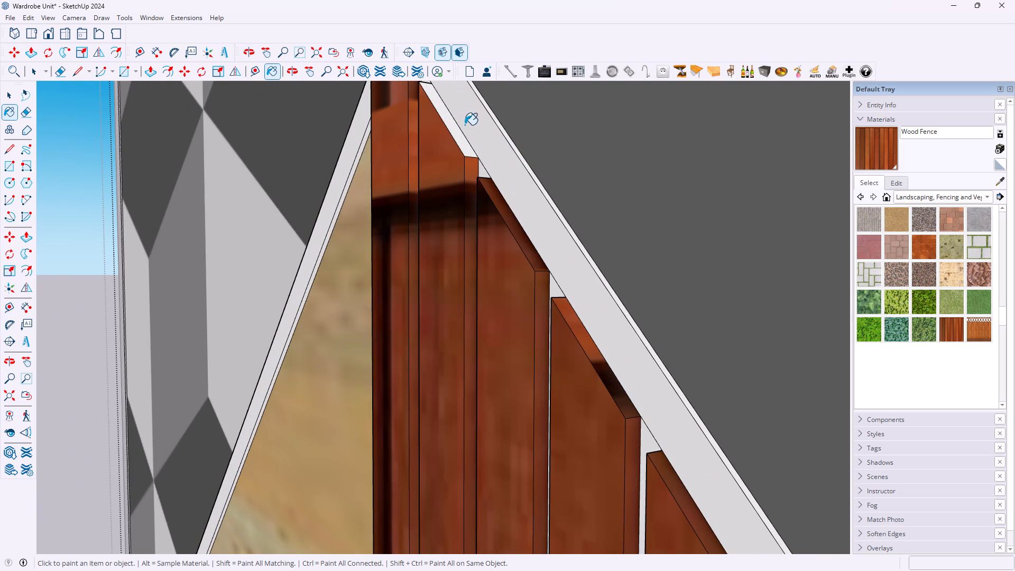
{"action": "scroll", "coordinate": [466, 125], "scroll_direction": "down", "scroll_amount": 10}
{"action": "scroll", "coordinate": [436, 99], "scroll_direction": "up", "scroll_amount": 11}
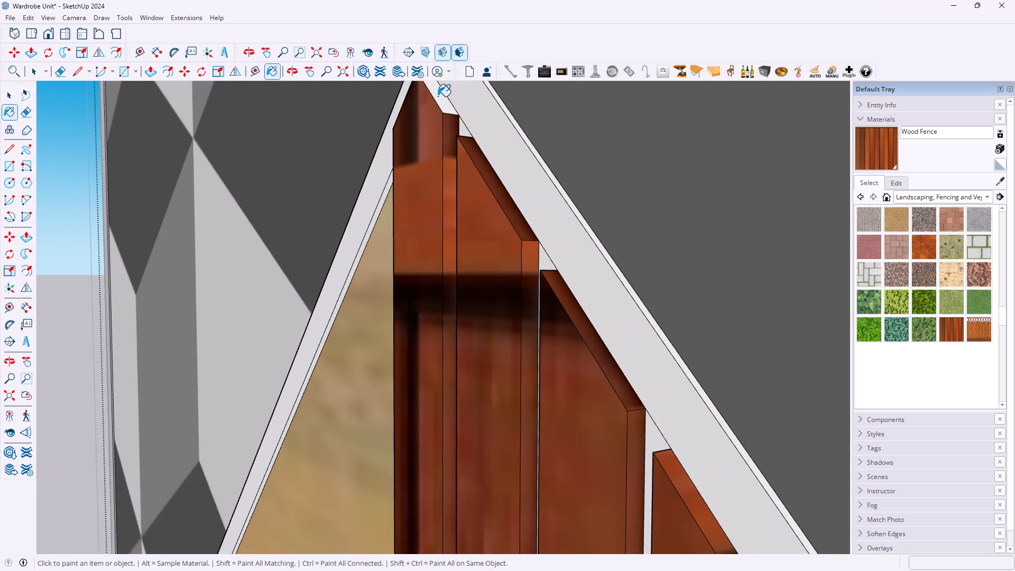
{"action": "left_click", "coordinate": [440, 97]}
{"action": "scroll", "coordinate": [438, 112], "scroll_direction": "down", "scroll_amount": 6}
{"action": "middle_click_drag", "start_coordinate": [421, 123], "coordinate": [726, 214]}
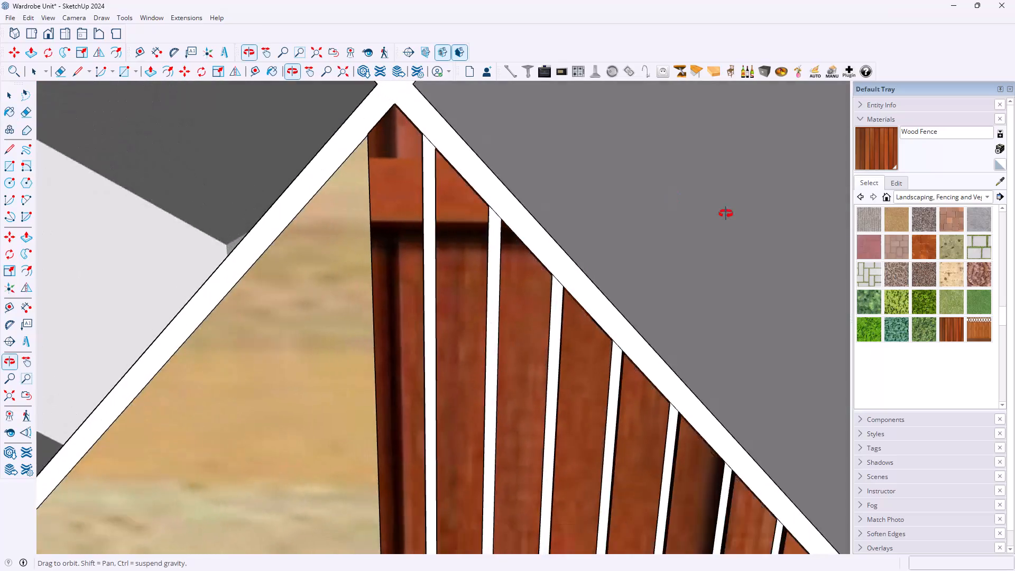
{"action": "middle_click_drag", "start_coordinate": [726, 214], "coordinate": [908, 250]}
{"action": "middle_click_drag", "start_coordinate": [350, 173], "coordinate": [392, 164]}
{"action": "scroll", "coordinate": [234, 141], "scroll_direction": "up", "scroll_amount": 11}
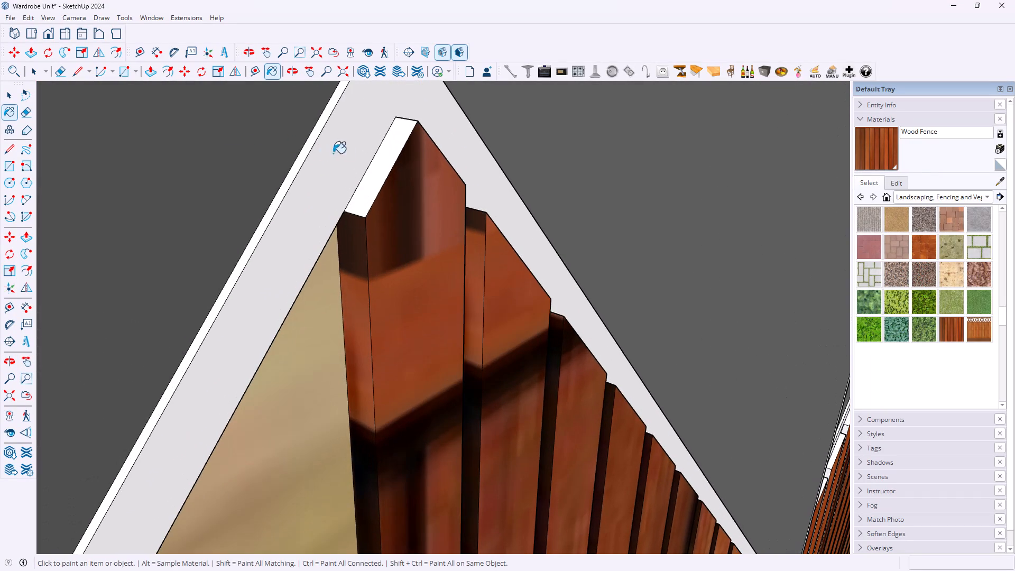
{"action": "left_click", "coordinate": [381, 170]}
Paint both sloped lower end faces of the left door's longest slat and the lower end of the slat beside it with Wood Fence.
{"action": "scroll", "coordinate": [412, 183], "scroll_direction": "down", "scroll_amount": 20}
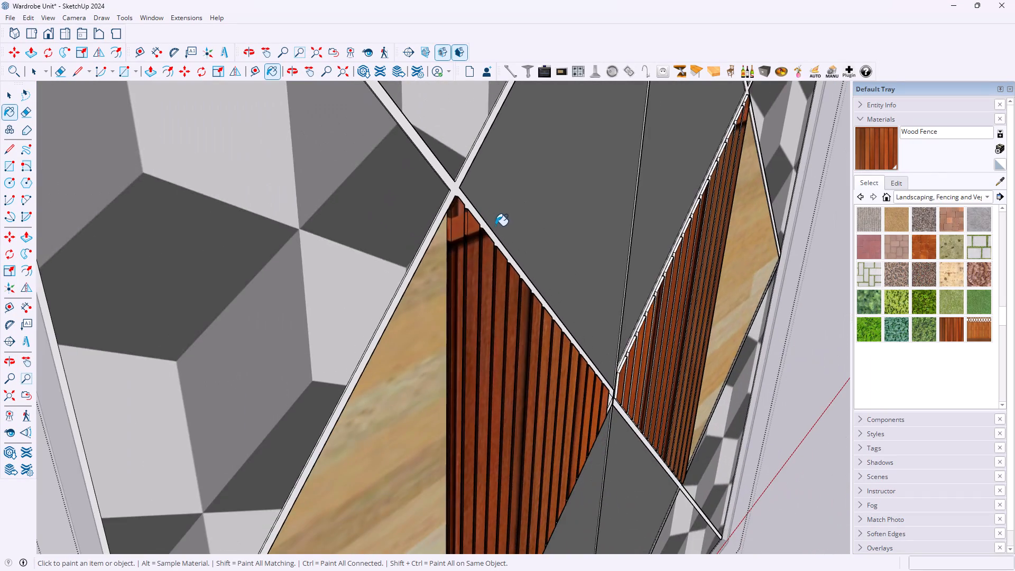
{"action": "scroll", "coordinate": [505, 300], "scroll_direction": "down", "scroll_amount": 10}
{"action": "middle_click_drag", "start_coordinate": [551, 446], "coordinate": [454, 254]}
{"action": "scroll", "coordinate": [454, 254], "scroll_direction": "up", "scroll_amount": 6}
{"action": "middle_click_drag", "start_coordinate": [553, 406], "coordinate": [400, 318]}
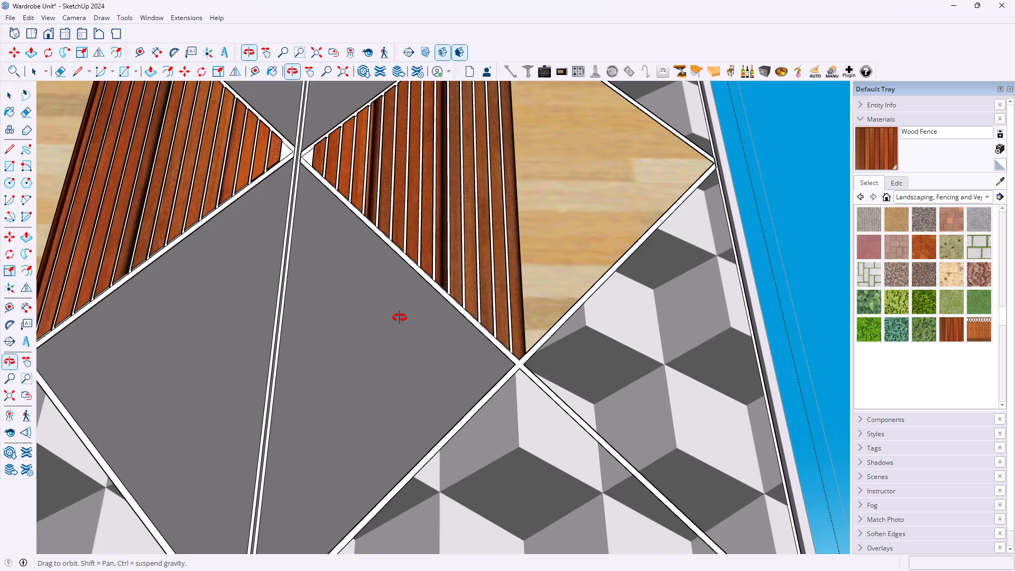
{"action": "middle_click_drag", "start_coordinate": [400, 318], "coordinate": [433, 262]}
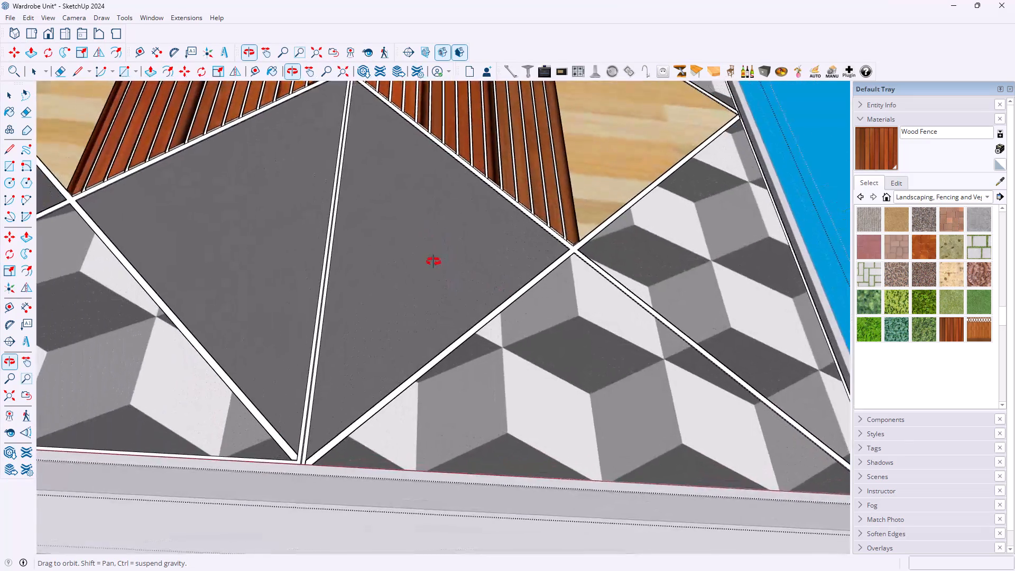
{"action": "middle_click_drag", "start_coordinate": [433, 262], "coordinate": [439, 263]}
{"action": "scroll", "coordinate": [444, 261], "scroll_direction": "down", "scroll_amount": 6}
{"action": "scroll", "coordinate": [306, 173], "scroll_direction": "up", "scroll_amount": 10}
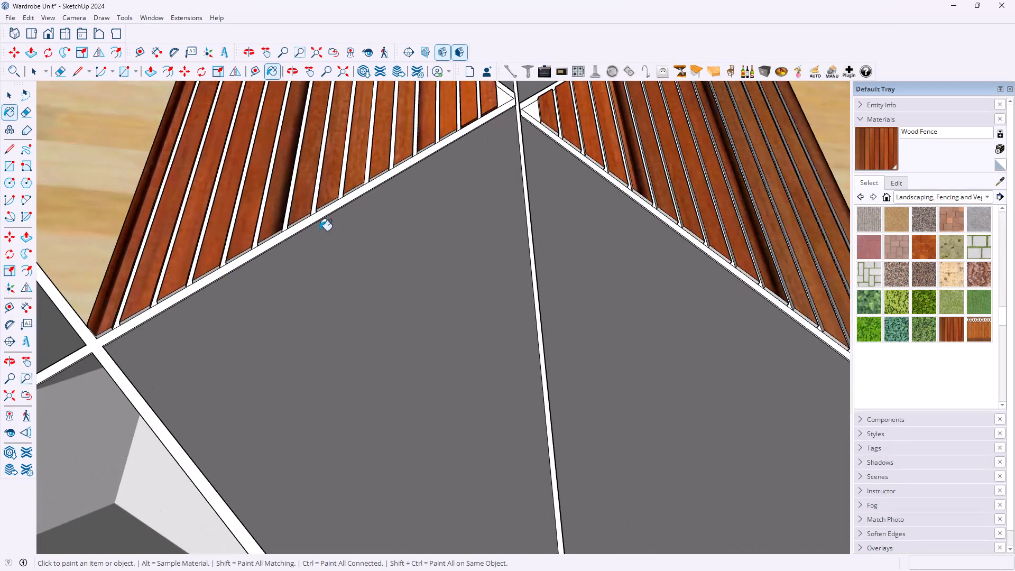
{"action": "middle_click_drag", "start_coordinate": [327, 253], "coordinate": [404, 189]}
{"action": "scroll", "coordinate": [182, 220], "scroll_direction": "up", "scroll_amount": 5}
{"action": "scroll", "coordinate": [124, 262], "scroll_direction": "up", "scroll_amount": 6}
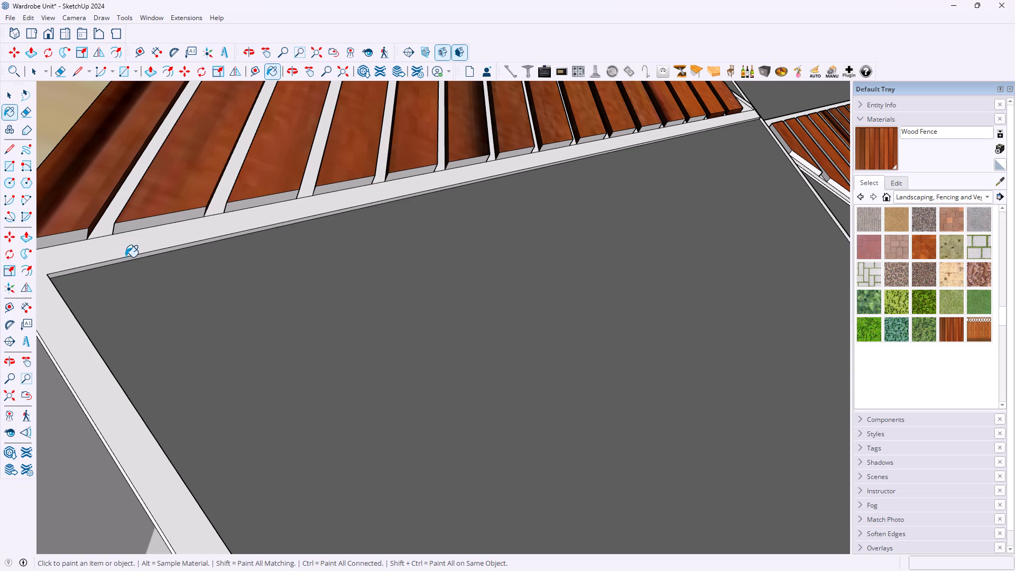
{"action": "middle_click_drag", "start_coordinate": [68, 261], "coordinate": [215, 286]}
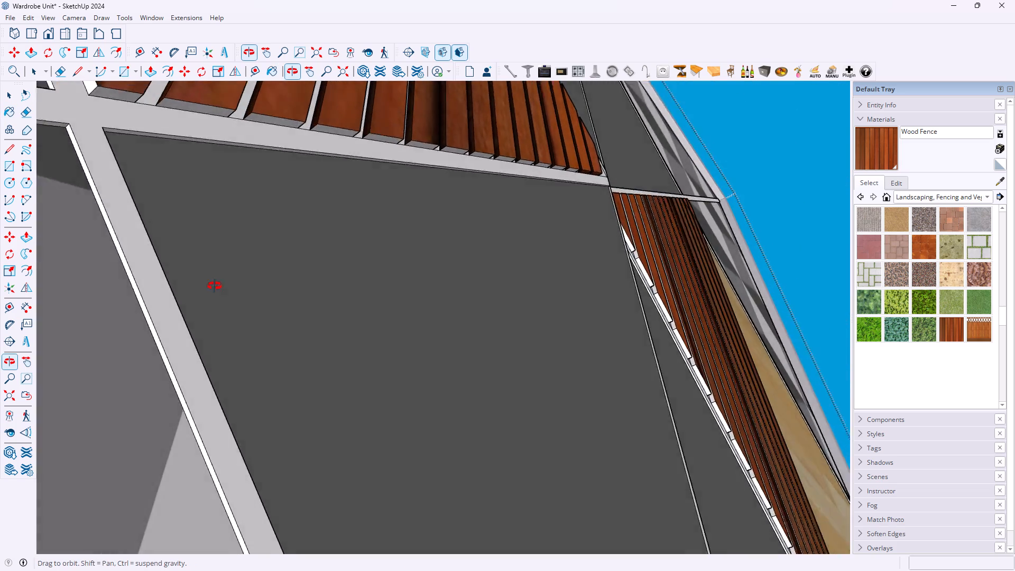
{"action": "middle_click_drag", "start_coordinate": [215, 286], "coordinate": [235, 341]}
{"action": "middle_click_drag", "start_coordinate": [177, 326], "coordinate": [109, 331]}
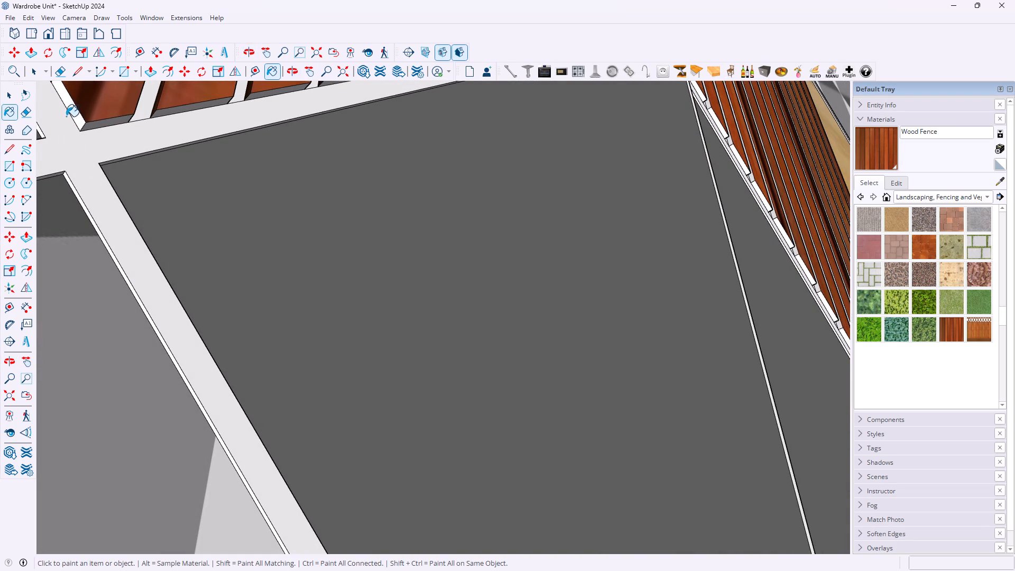
{"action": "left_click", "coordinate": [70, 108]}
{"action": "left_click", "coordinate": [93, 125]}
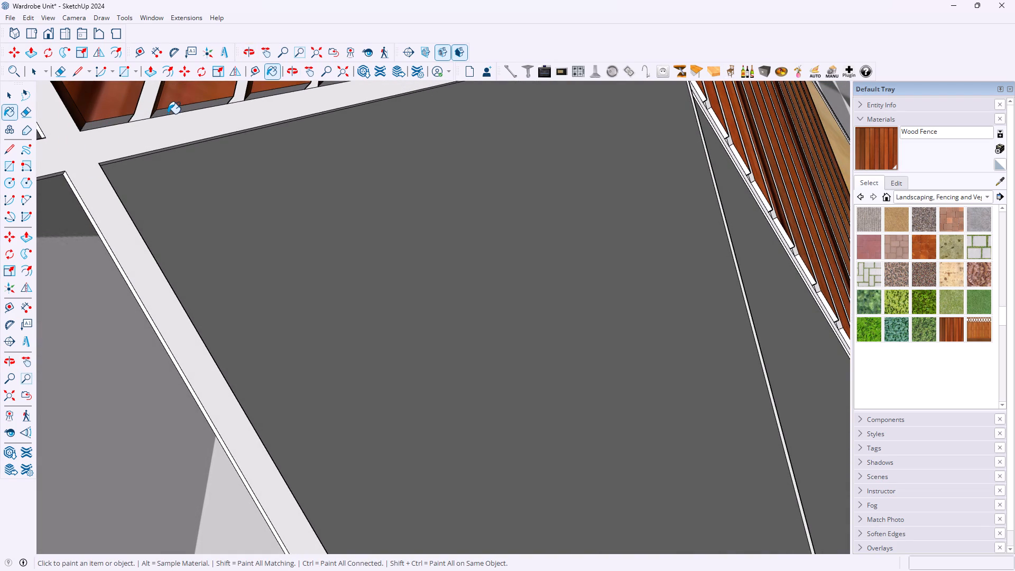
{"action": "left_click", "coordinate": [173, 111]}
Paint the sloped lower end faces of two more slats beside the left door's already finished long slats with Wood Fence.
{"action": "scroll", "coordinate": [198, 131], "scroll_direction": "down", "scroll_amount": 5}
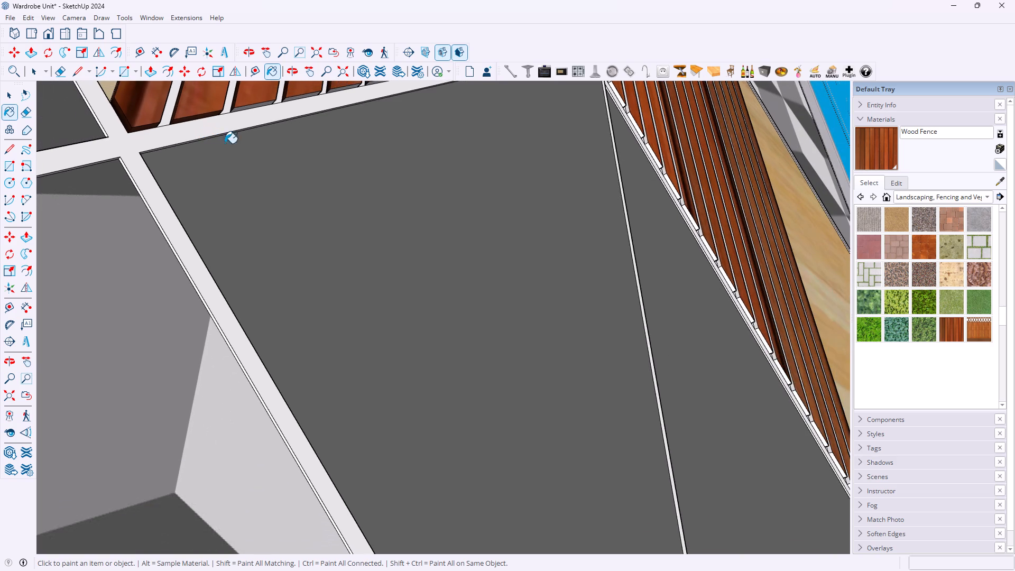
{"action": "scroll", "coordinate": [239, 103], "scroll_direction": "up", "scroll_amount": 5}
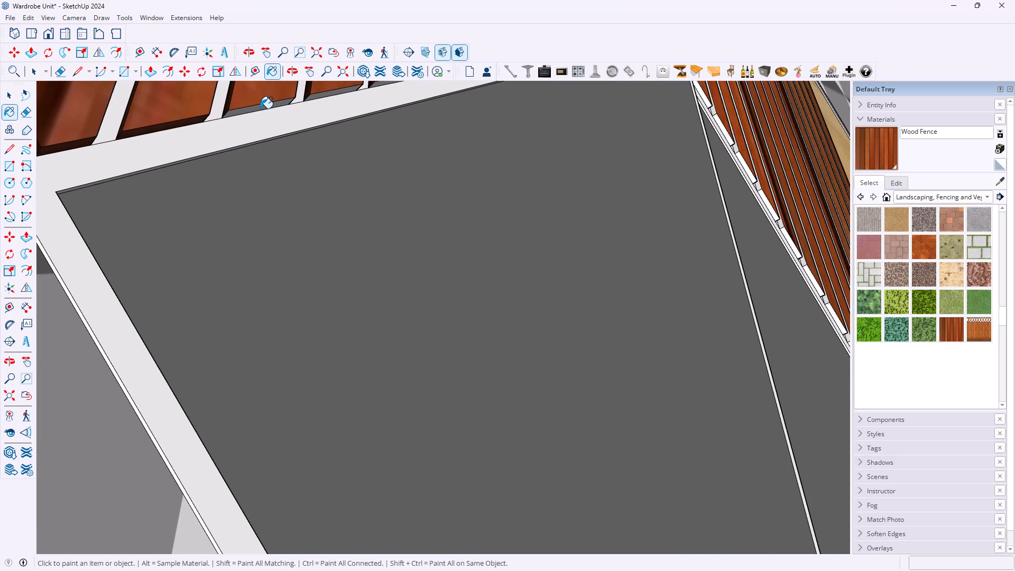
{"action": "left_click", "coordinate": [260, 109]}
{"action": "left_click", "coordinate": [264, 107]}
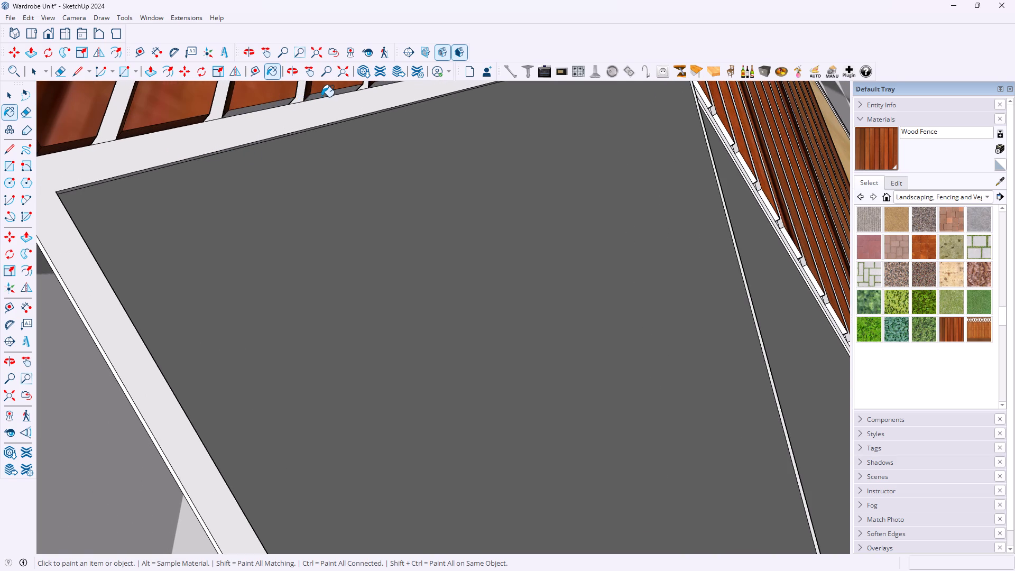
{"action": "left_click", "coordinate": [321, 97]}
Paint the sloped lower end faces of the next four left-door slats toward the triangle's centre tip with Wood Fence.
{"action": "scroll", "coordinate": [348, 121], "scroll_direction": "up", "scroll_amount": 1}
{"action": "scroll", "coordinate": [348, 138], "scroll_direction": "down", "scroll_amount": 19}
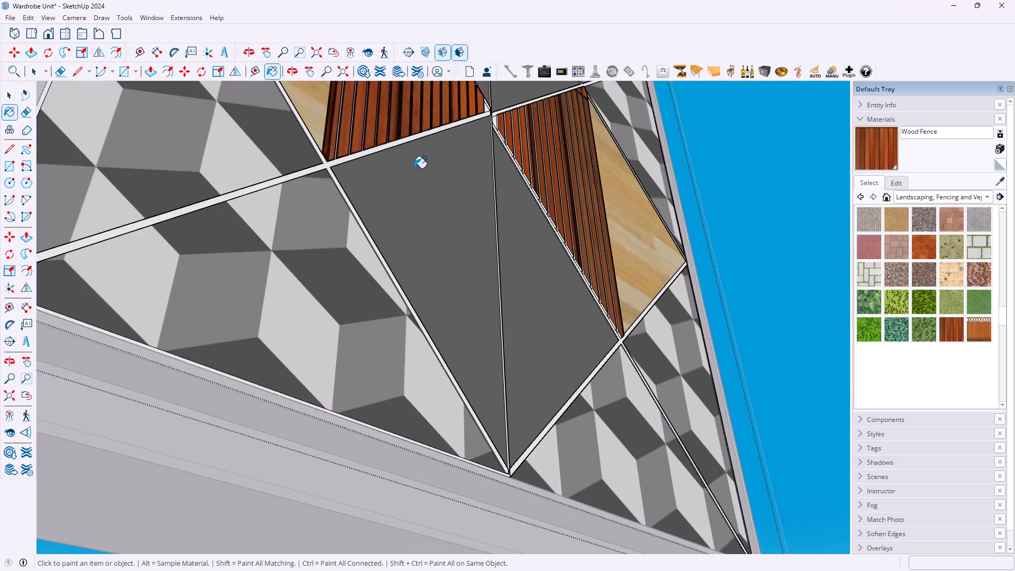
{"action": "middle_click_drag", "start_coordinate": [450, 143], "coordinate": [300, 156]}
{"action": "scroll", "coordinate": [204, 156], "scroll_direction": "up", "scroll_amount": 3}
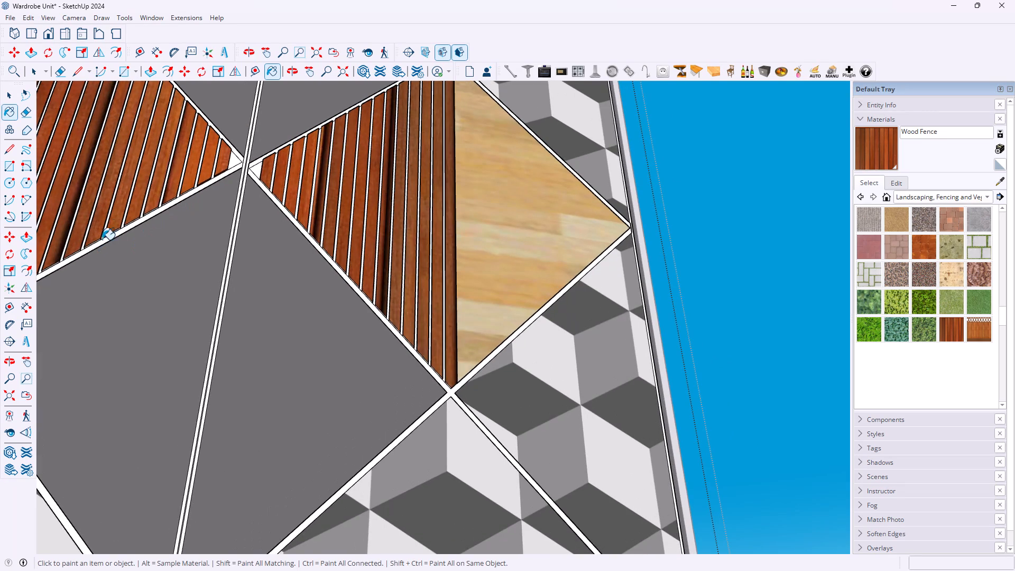
{"action": "middle_click_drag", "start_coordinate": [138, 229], "coordinate": [228, 231]}
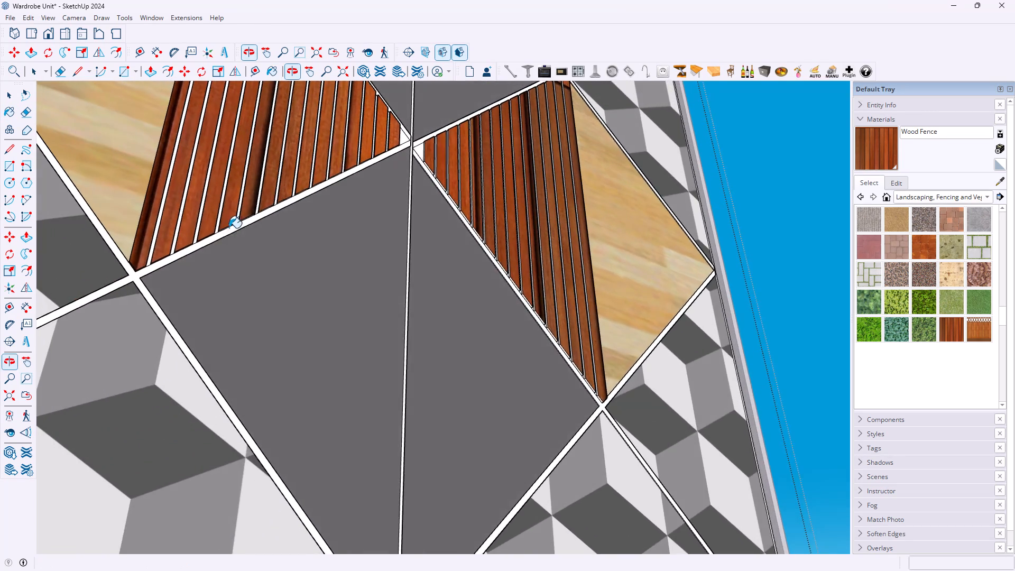
{"action": "scroll", "coordinate": [260, 205], "scroll_direction": "up", "scroll_amount": 11}
{"action": "middle_click_drag", "start_coordinate": [263, 235], "coordinate": [243, 138]}
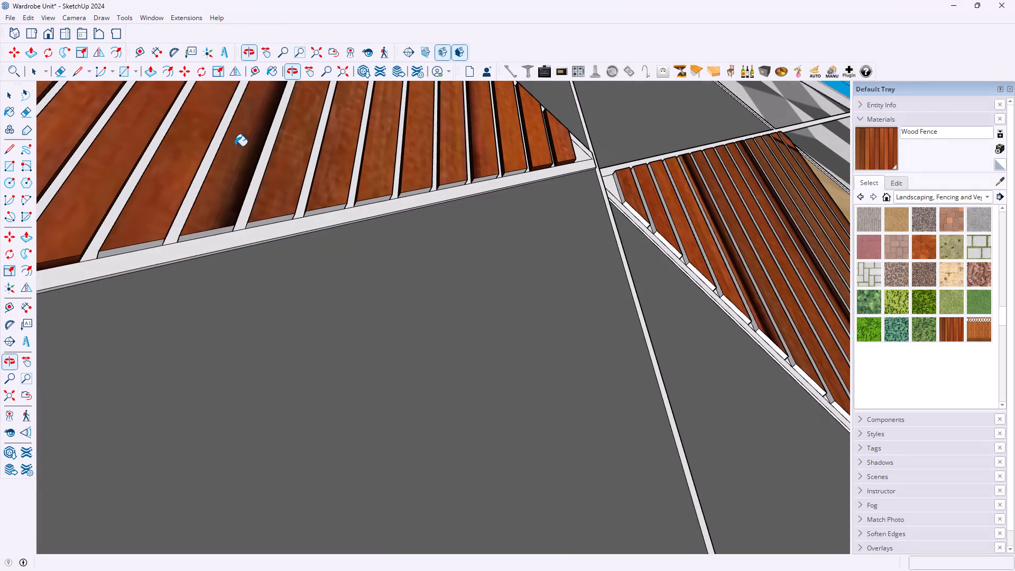
{"action": "left_click", "coordinate": [152, 244]}
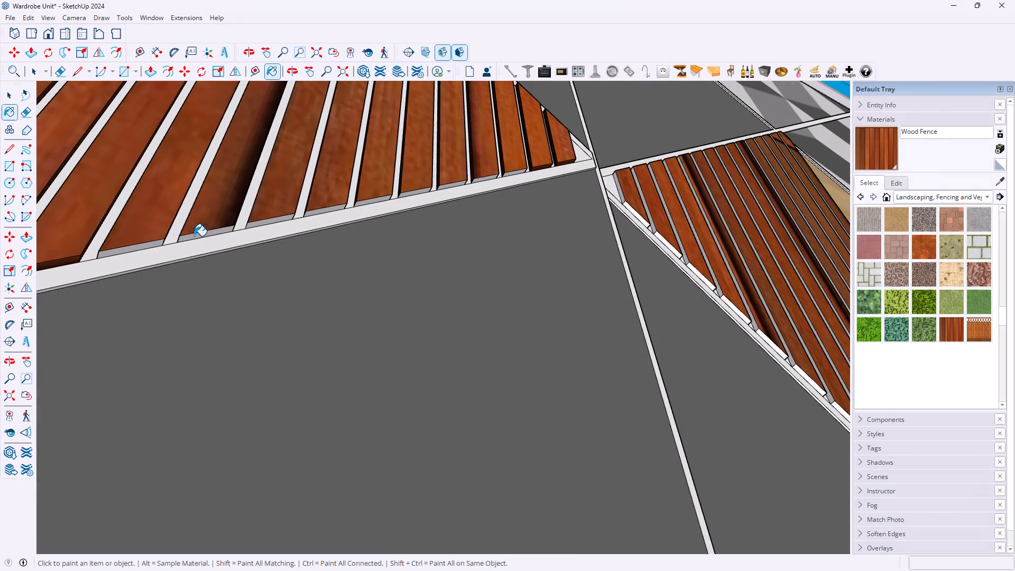
{"action": "left_click", "coordinate": [196, 235]}
{"action": "left_click", "coordinate": [274, 219]}
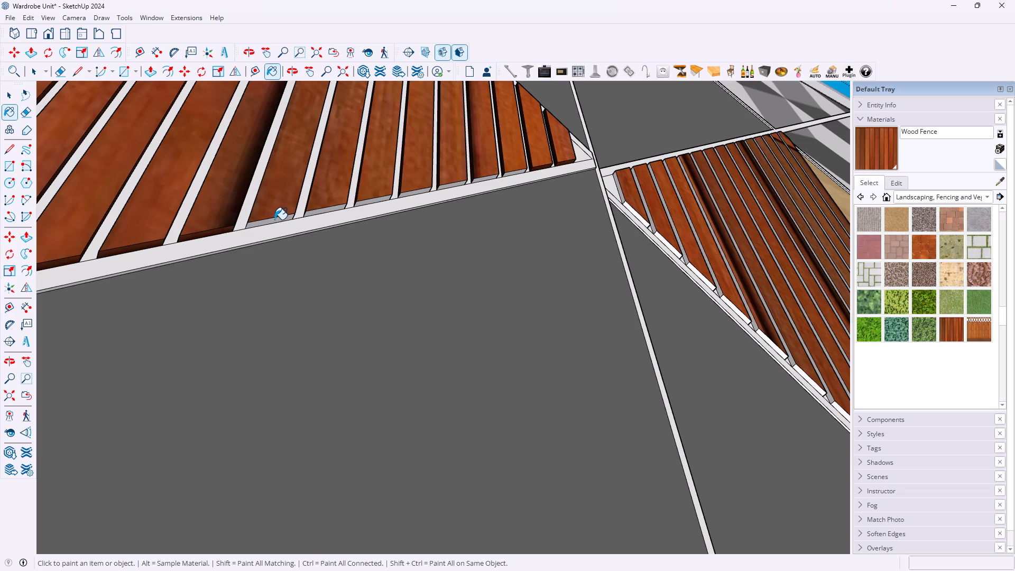
{"action": "left_click", "coordinate": [327, 208]}
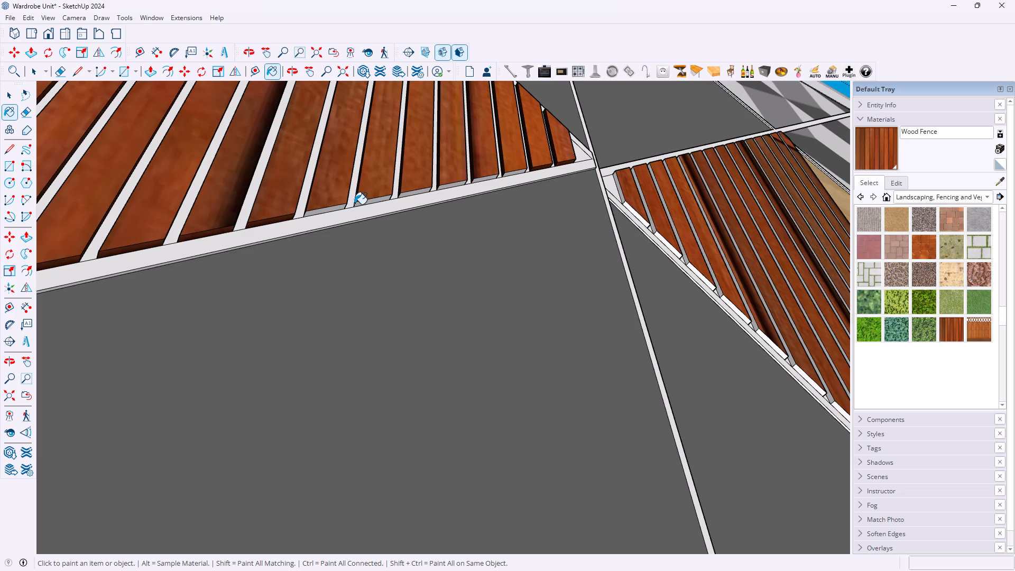
Paint the sloped lower end faces of the remaining five unpainted slats near the left door triangle's centre tip with Wood Fence.
{"action": "left_click", "coordinate": [366, 201]}
{"action": "left_click", "coordinate": [409, 192]}
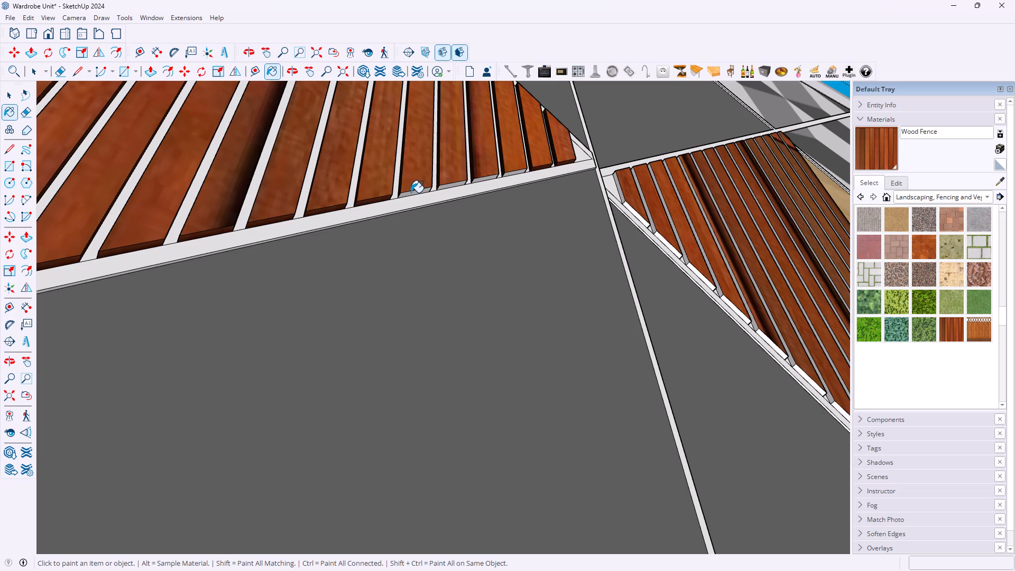
{"action": "left_click", "coordinate": [452, 186]}
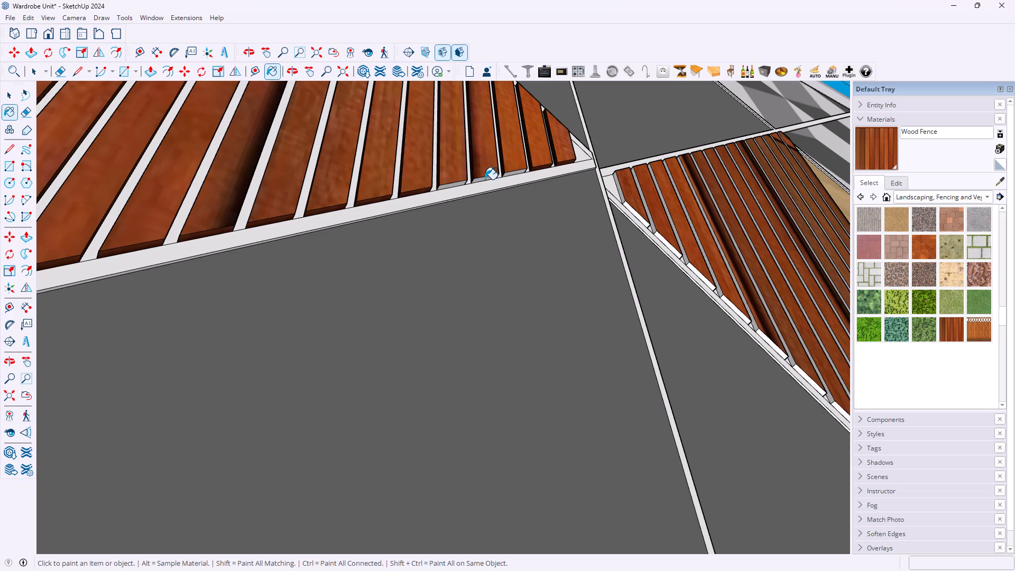
{"action": "left_click", "coordinate": [485, 179]}
{"action": "left_click", "coordinate": [487, 177]}
{"action": "left_click", "coordinate": [486, 179]}
{"action": "scroll", "coordinate": [524, 172], "scroll_direction": "up", "scroll_amount": 14}
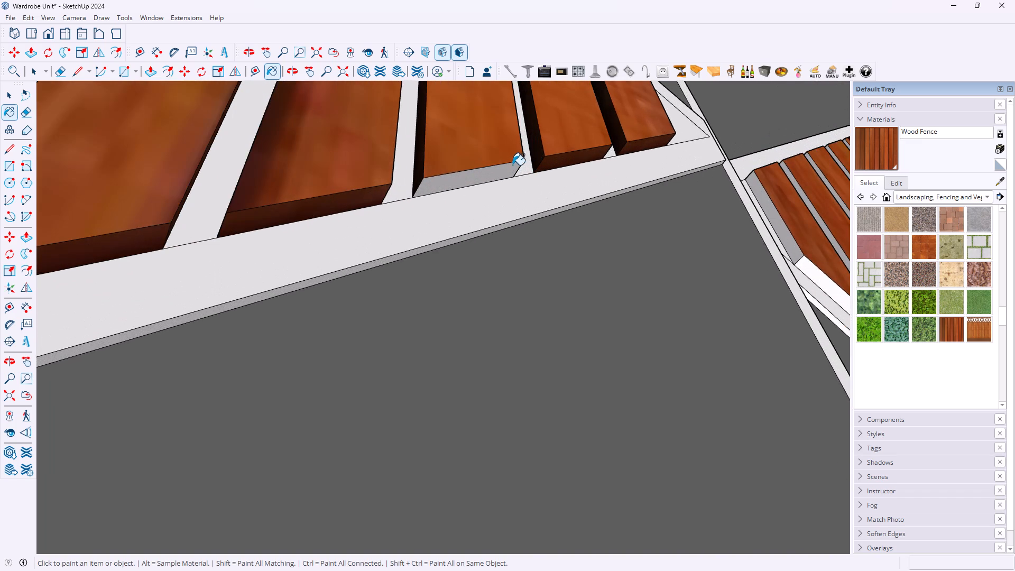
{"action": "left_click", "coordinate": [510, 165]}
{"action": "scroll", "coordinate": [509, 166], "scroll_direction": "down", "scroll_amount": 20}
{"action": "scroll", "coordinate": [509, 166], "scroll_direction": "down", "scroll_amount": 2}
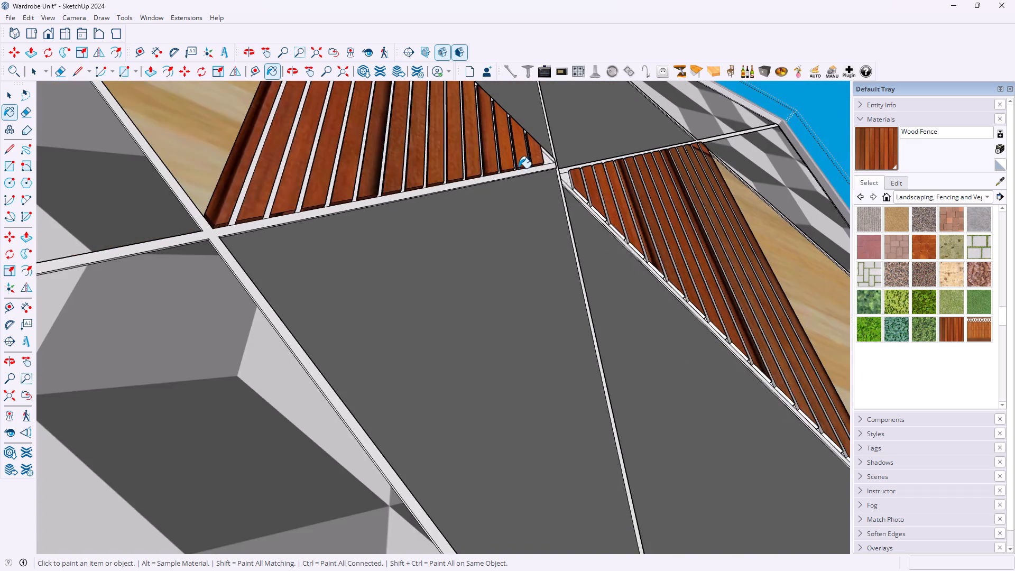
On the right door, paint the lower end faces of the two slats nearest the centre tip and the second slat's centre-facing side with Wood Fence.
{"action": "scroll", "coordinate": [514, 167], "scroll_direction": "down", "scroll_amount": 4}
{"action": "middle_click_drag", "start_coordinate": [554, 150], "coordinate": [451, 199]}
{"action": "scroll", "coordinate": [351, 167], "scroll_direction": "up", "scroll_amount": 11}
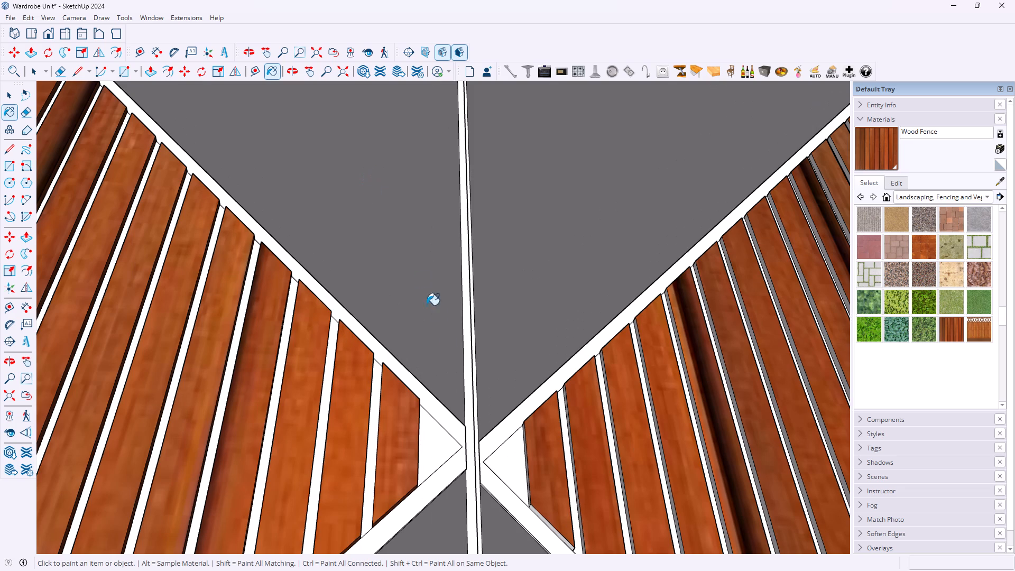
{"action": "middle_click_drag", "start_coordinate": [458, 388], "coordinate": [233, 364]}
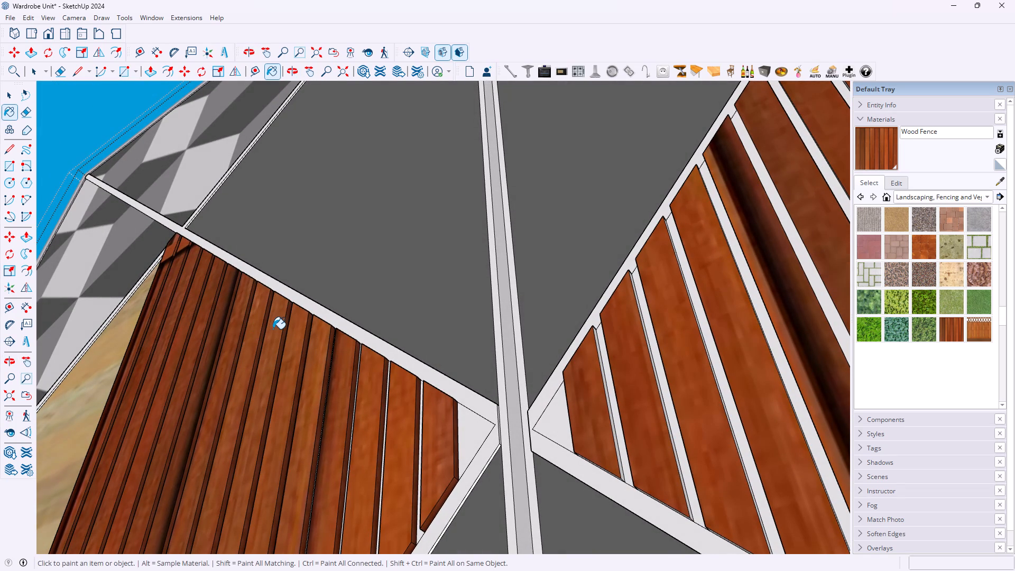
{"action": "middle_click_drag", "start_coordinate": [363, 447], "coordinate": [320, 452]}
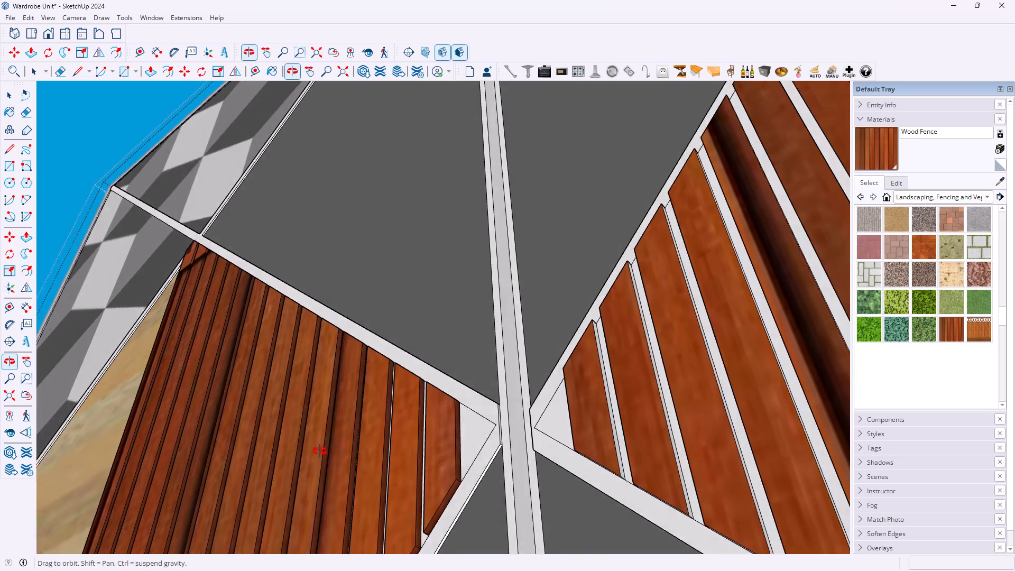
{"action": "middle_click_drag", "start_coordinate": [320, 452], "coordinate": [574, 458]}
{"action": "scroll", "coordinate": [540, 432], "scroll_direction": "down", "scroll_amount": 10}
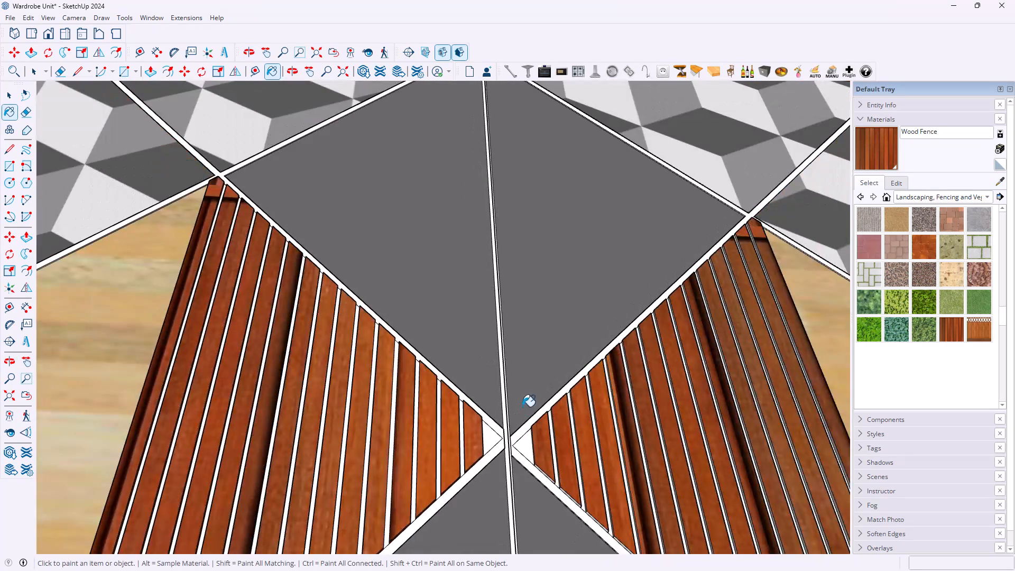
{"action": "scroll", "coordinate": [522, 407], "scroll_direction": "down", "scroll_amount": 14}
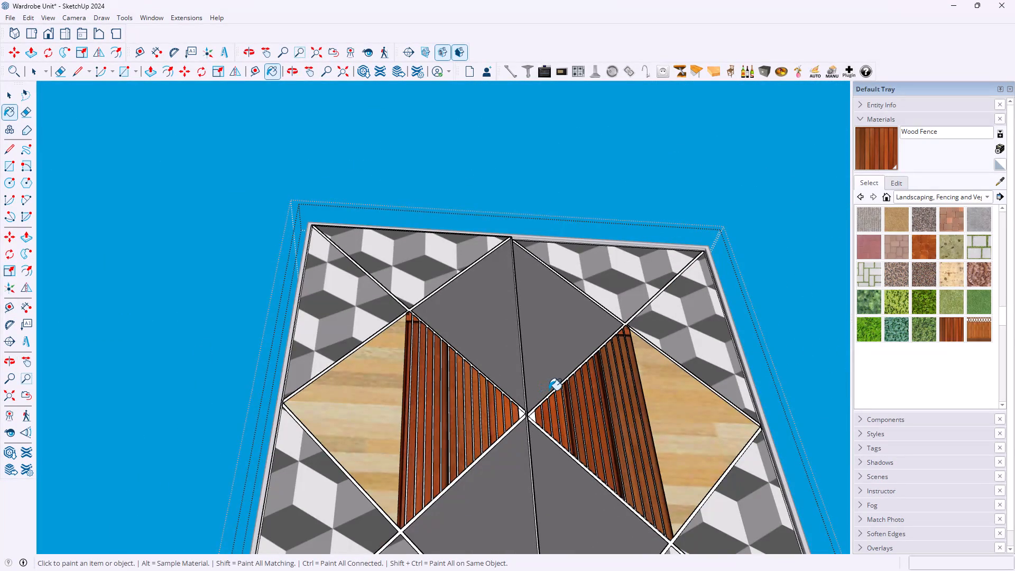
{"action": "scroll", "coordinate": [549, 390], "scroll_direction": "down", "scroll_amount": 4}
{"action": "scroll", "coordinate": [557, 439], "scroll_direction": "up", "scroll_amount": 3}
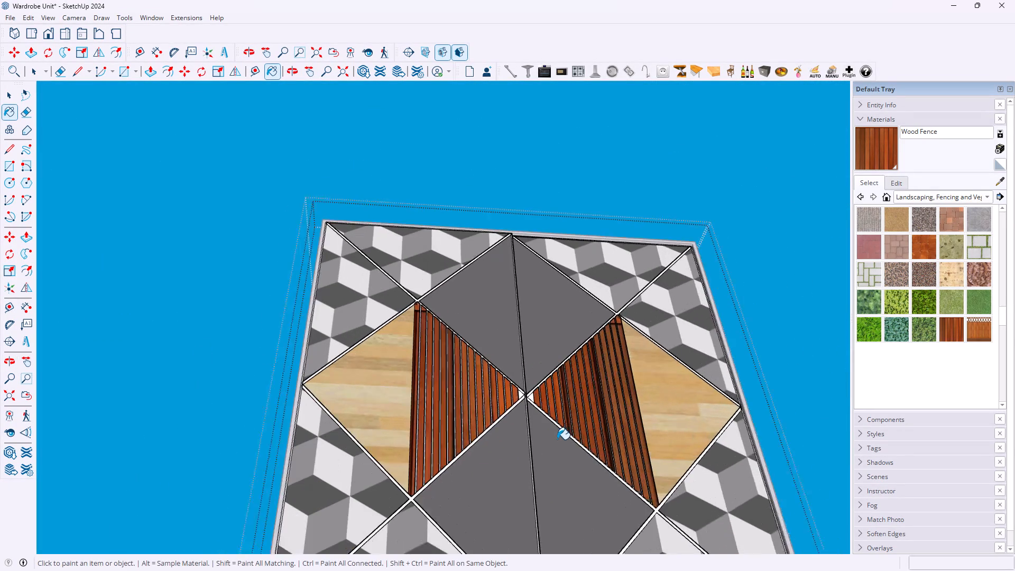
{"action": "scroll", "coordinate": [557, 439], "scroll_direction": "up", "scroll_amount": 5}
{"action": "scroll", "coordinate": [528, 393], "scroll_direction": "up", "scroll_amount": 16}
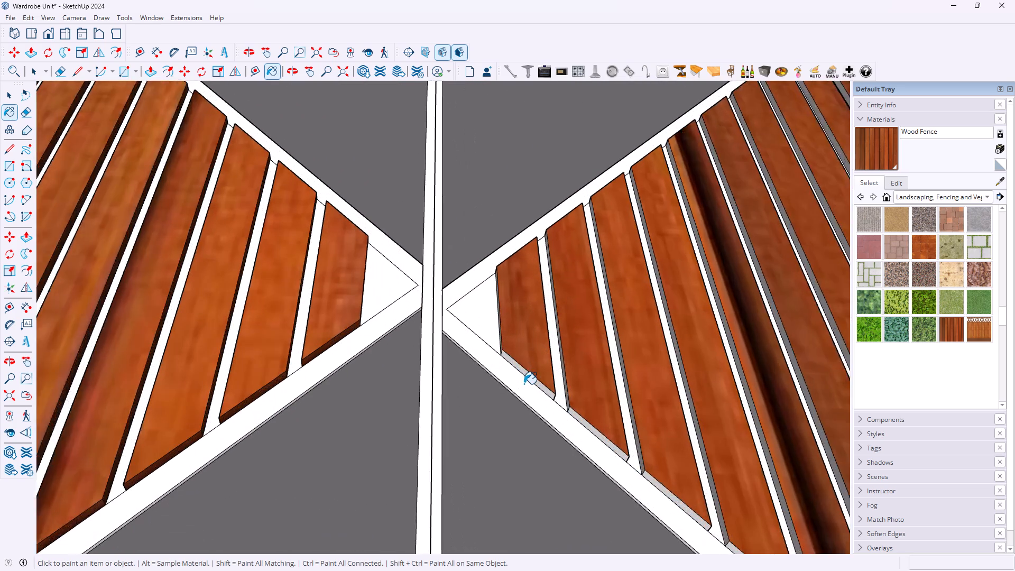
{"action": "scroll", "coordinate": [524, 384], "scroll_direction": "up", "scroll_amount": 4}
{"action": "left_click", "coordinate": [537, 380]}
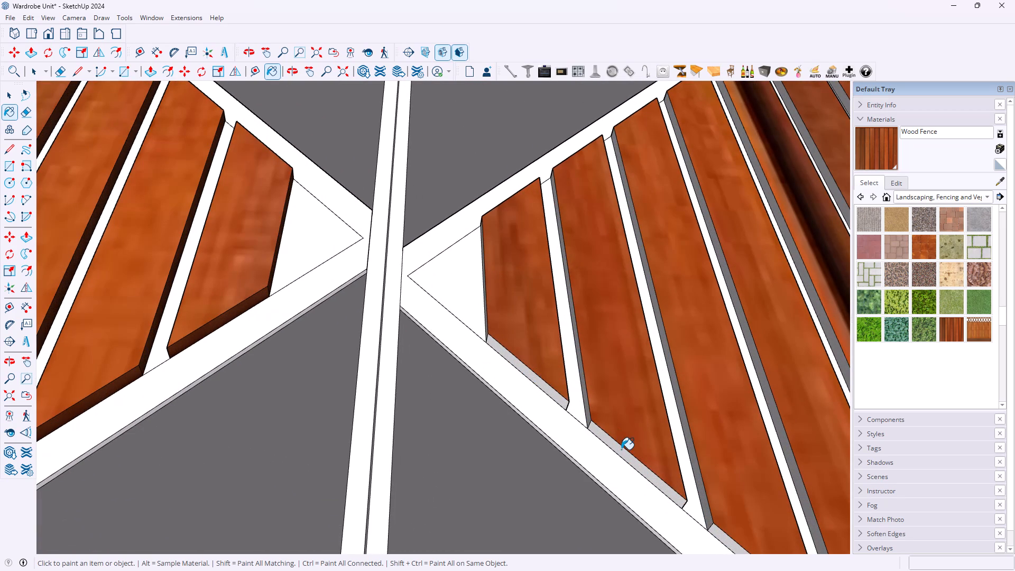
{"action": "left_click", "coordinate": [620, 453]}
{"action": "left_click", "coordinate": [586, 406]}
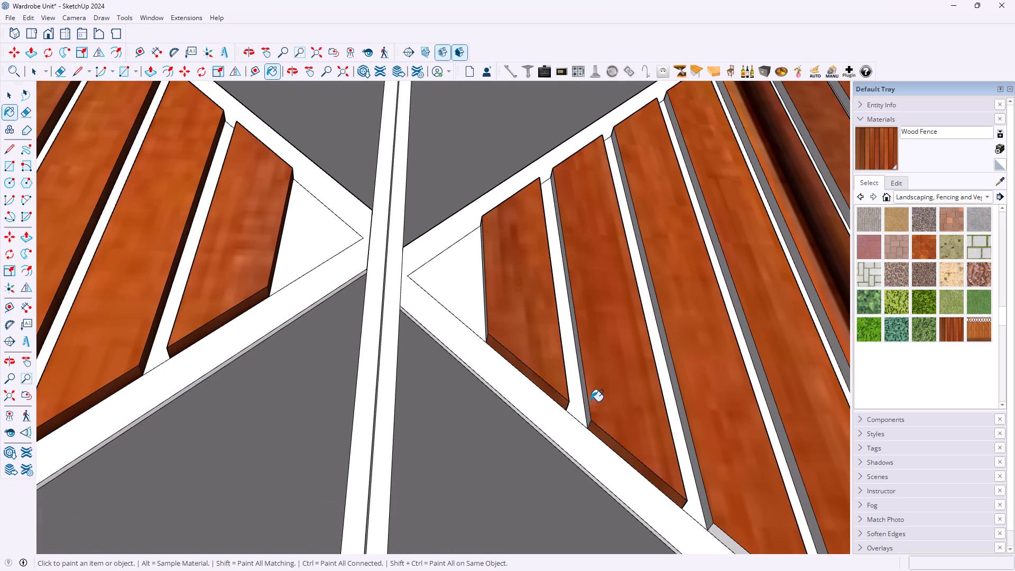
Paint the outward-facing long side faces of the first two slats from the right door triangle's centre tip with Wood Fence.
{"action": "middle_click_drag", "start_coordinate": [590, 401], "coordinate": [456, 399]}
{"action": "scroll", "coordinate": [590, 401], "scroll_direction": "up", "scroll_amount": 1}
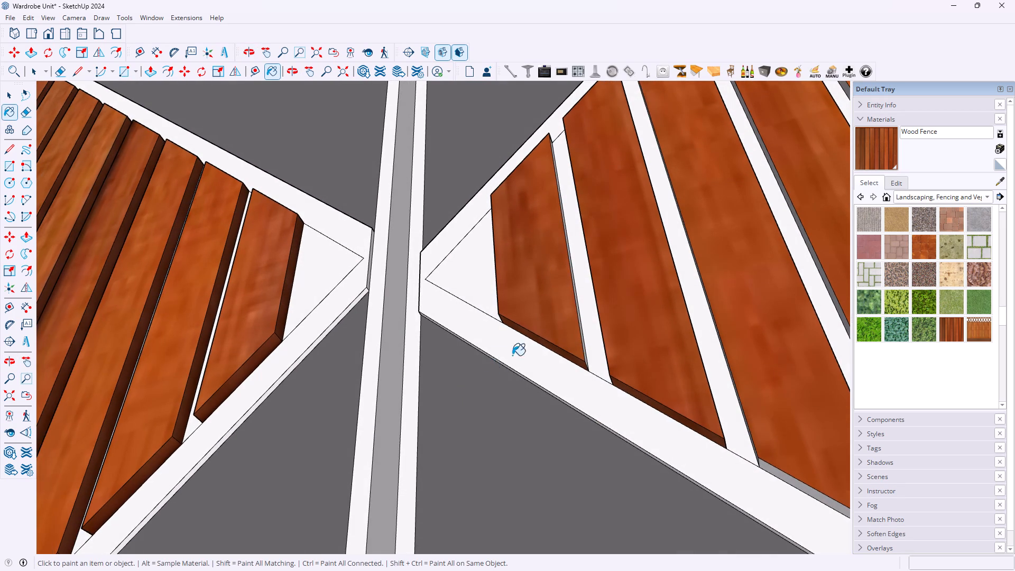
{"action": "scroll", "coordinate": [561, 325], "scroll_direction": "up", "scroll_amount": 5}
{"action": "middle_click_drag", "start_coordinate": [587, 311], "coordinate": [523, 318]}
{"action": "left_click", "coordinate": [576, 301]}
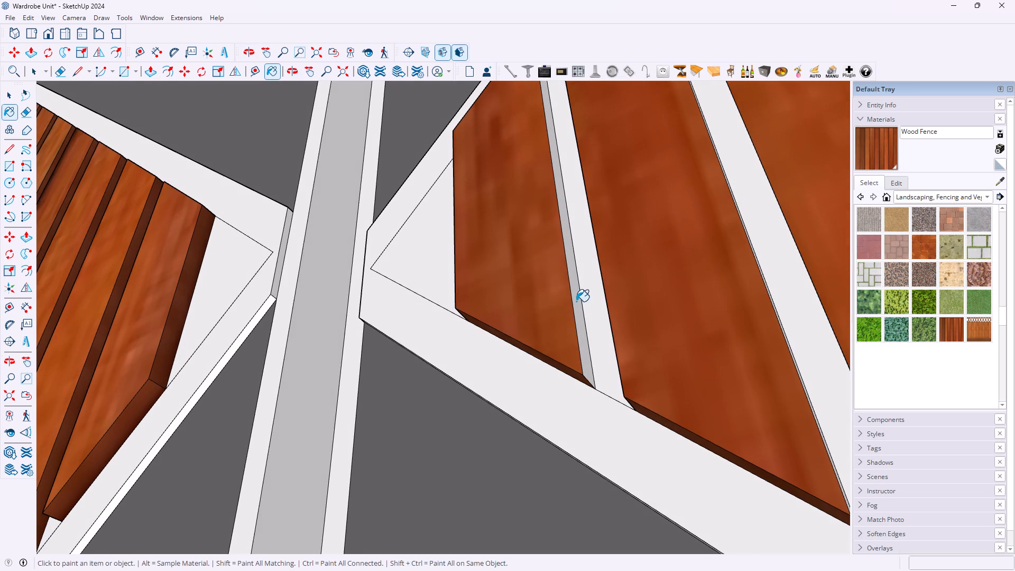
{"action": "middle_click_drag", "start_coordinate": [741, 282], "coordinate": [679, 283]}
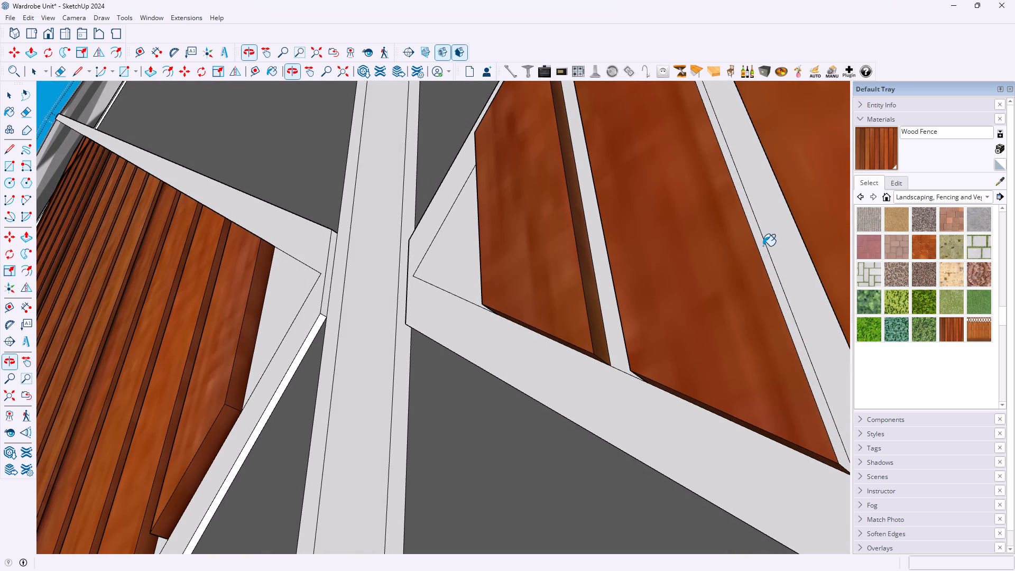
{"action": "left_click", "coordinate": [763, 246]}
On the right door, paint the centre-facing long sides of the first and third through sixth slats from the centre tip with Wood Fence.
{"action": "scroll", "coordinate": [654, 364], "scroll_direction": "down", "scroll_amount": 11}
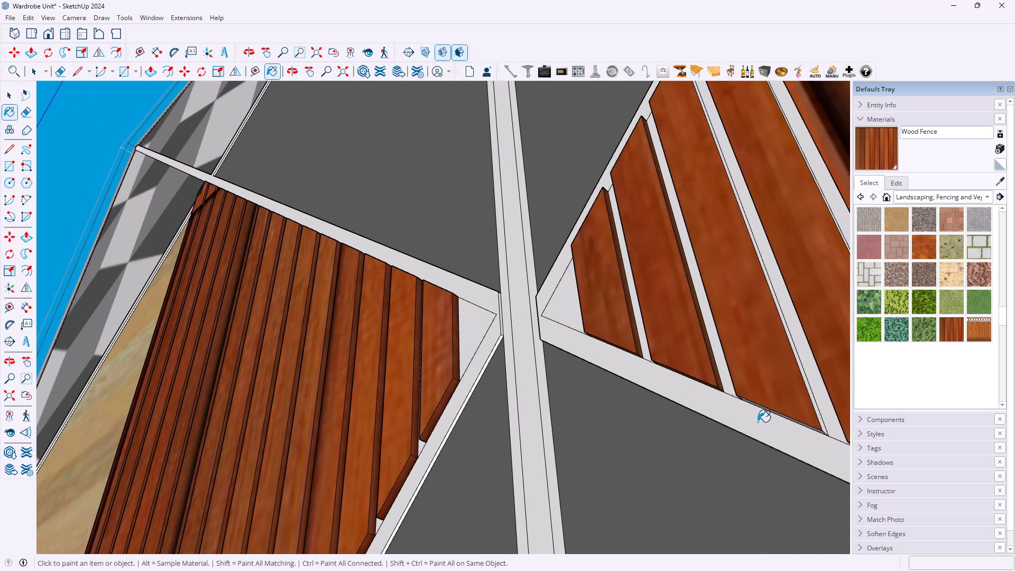
{"action": "middle_click_drag", "start_coordinate": [758, 429], "coordinate": [866, 323]}
{"action": "scroll", "coordinate": [626, 428], "scroll_direction": "down", "scroll_amount": 8}
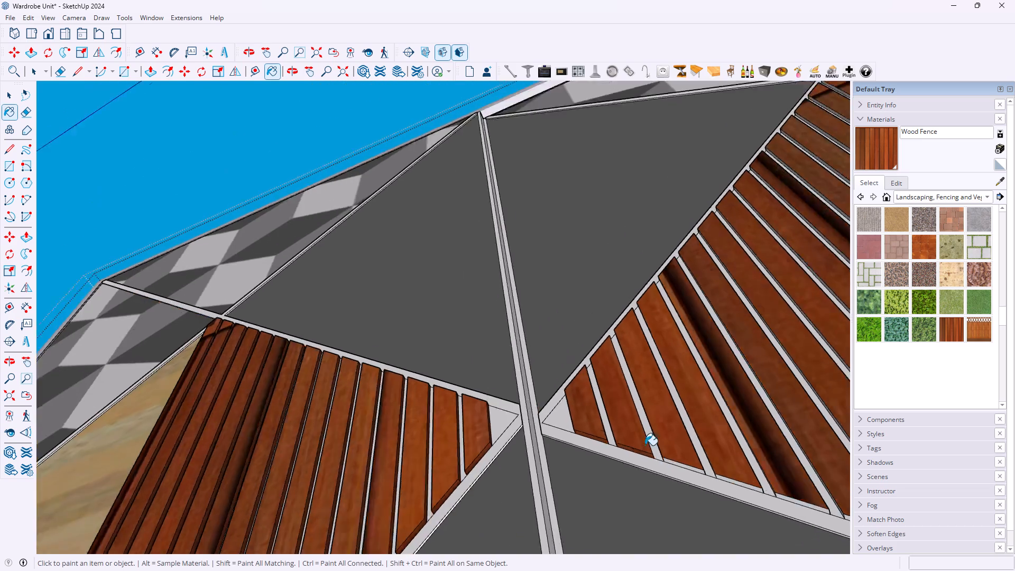
{"action": "scroll", "coordinate": [645, 445], "scroll_direction": "down", "scroll_amount": 7}
{"action": "middle_click_drag", "start_coordinate": [654, 508], "coordinate": [771, 457]}
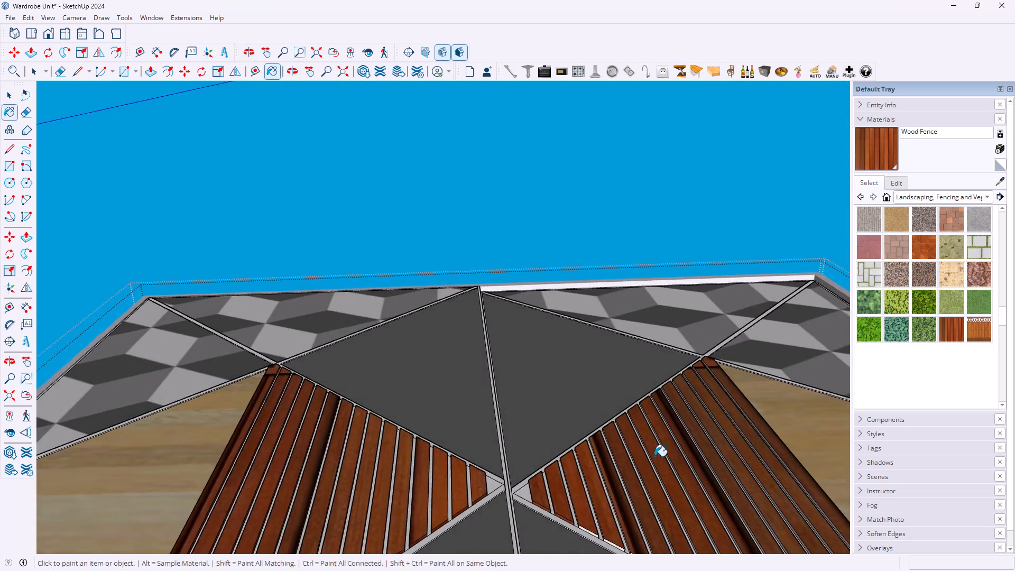
{"action": "scroll", "coordinate": [654, 456], "scroll_direction": "down", "scroll_amount": 11}
{"action": "middle_click_drag", "start_coordinate": [682, 521], "coordinate": [714, 499]}
{"action": "scroll", "coordinate": [681, 504], "scroll_direction": "up", "scroll_amount": 10}
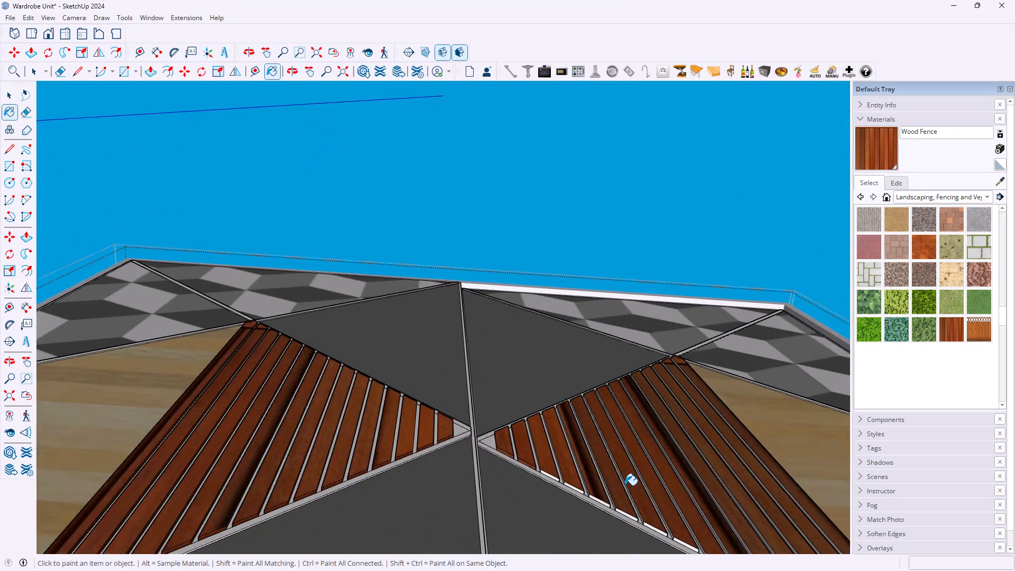
{"action": "scroll", "coordinate": [625, 485], "scroll_direction": "up", "scroll_amount": 11}
{"action": "scroll", "coordinate": [542, 482], "scroll_direction": "up", "scroll_amount": 1}
{"action": "middle_click_drag", "start_coordinate": [542, 481], "coordinate": [654, 496]}
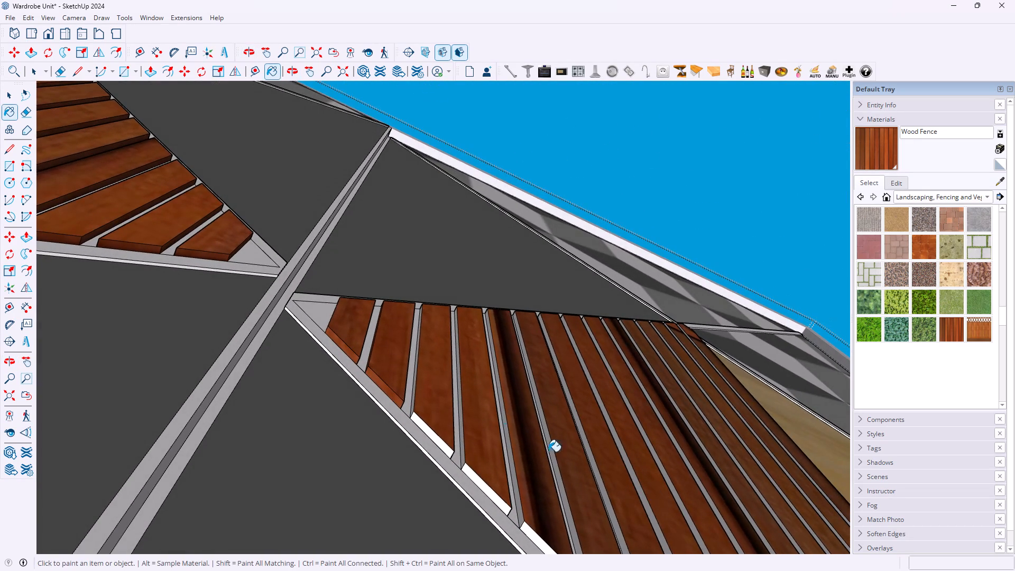
{"action": "middle_click_drag", "start_coordinate": [426, 380], "coordinate": [558, 500]}
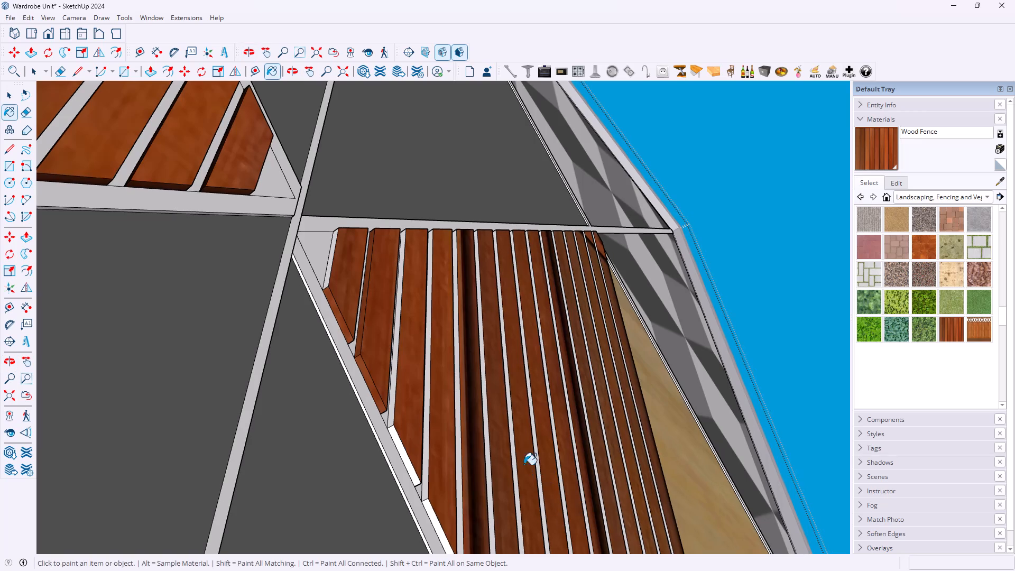
{"action": "left_click", "coordinate": [327, 273]}
{"action": "left_click", "coordinate": [397, 321]}
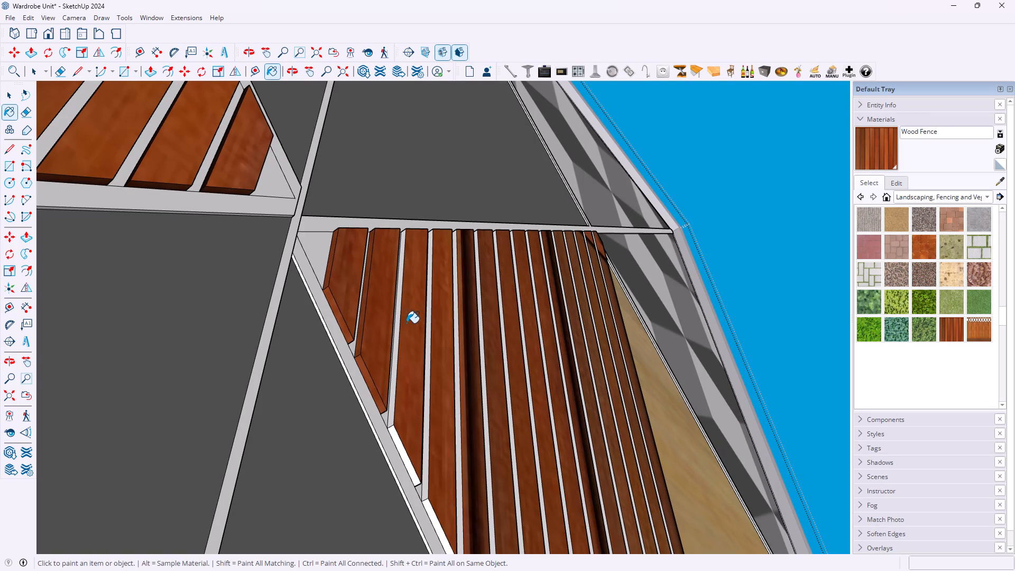
{"action": "left_click", "coordinate": [428, 346]}
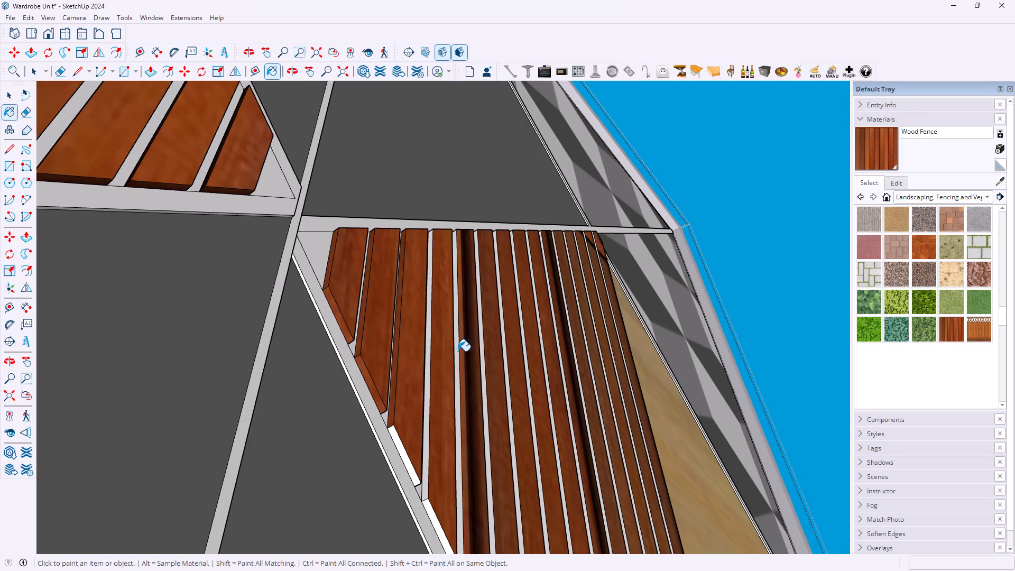
{"action": "left_click", "coordinate": [457, 352]}
{"action": "left_click", "coordinate": [483, 364]}
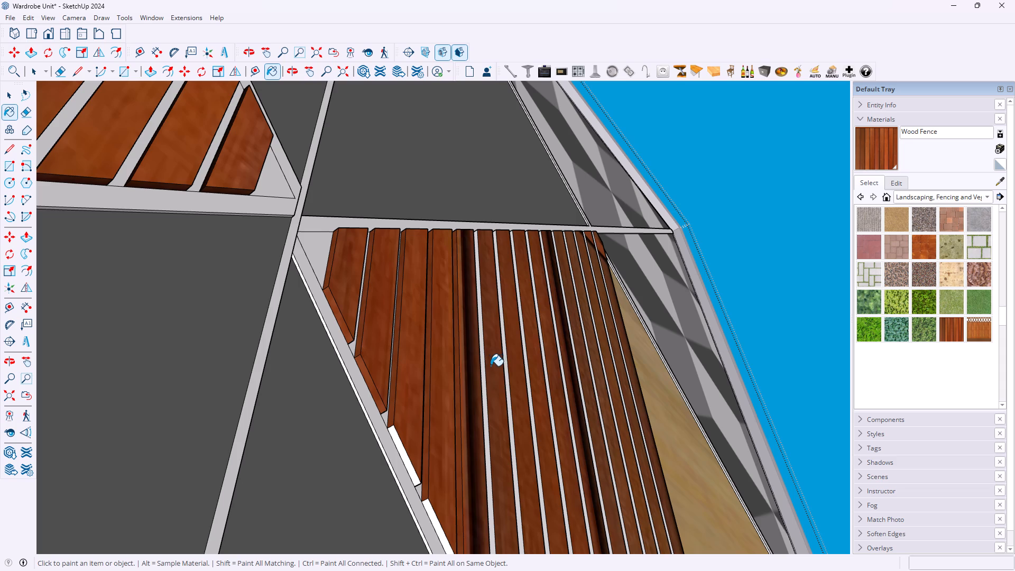
Paint the centre-facing long side faces of the seventh through tenth right-door slats with Wood Fence.
{"action": "left_click", "coordinate": [507, 373]}
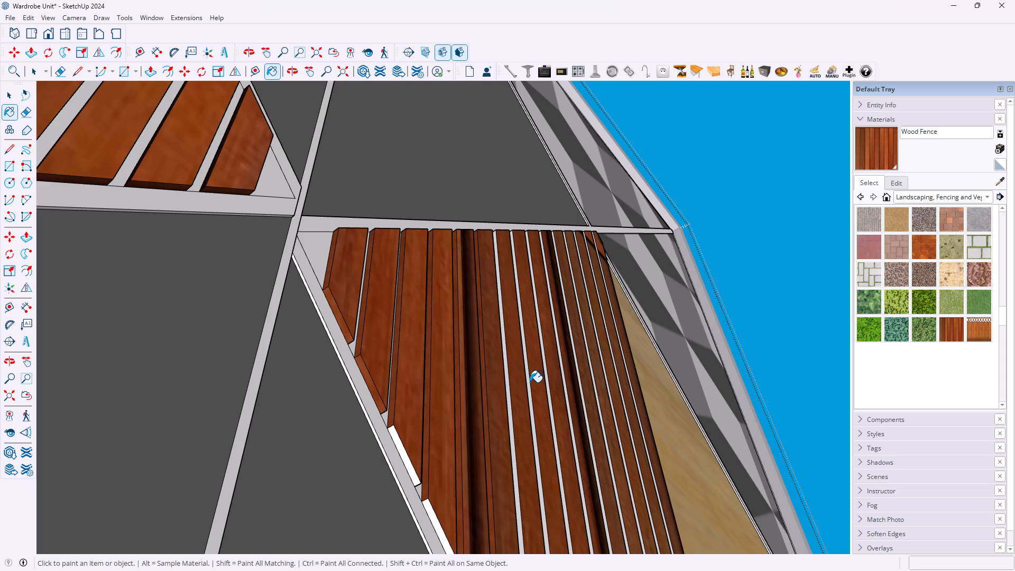
{"action": "left_click", "coordinate": [529, 383]}
{"action": "left_click", "coordinate": [549, 394]}
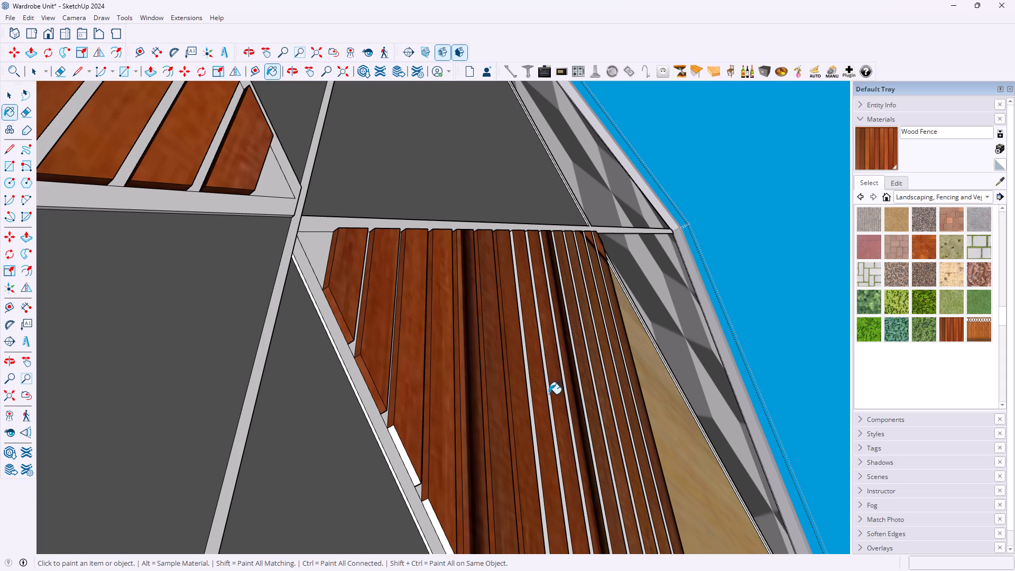
{"action": "left_click", "coordinate": [568, 398]}
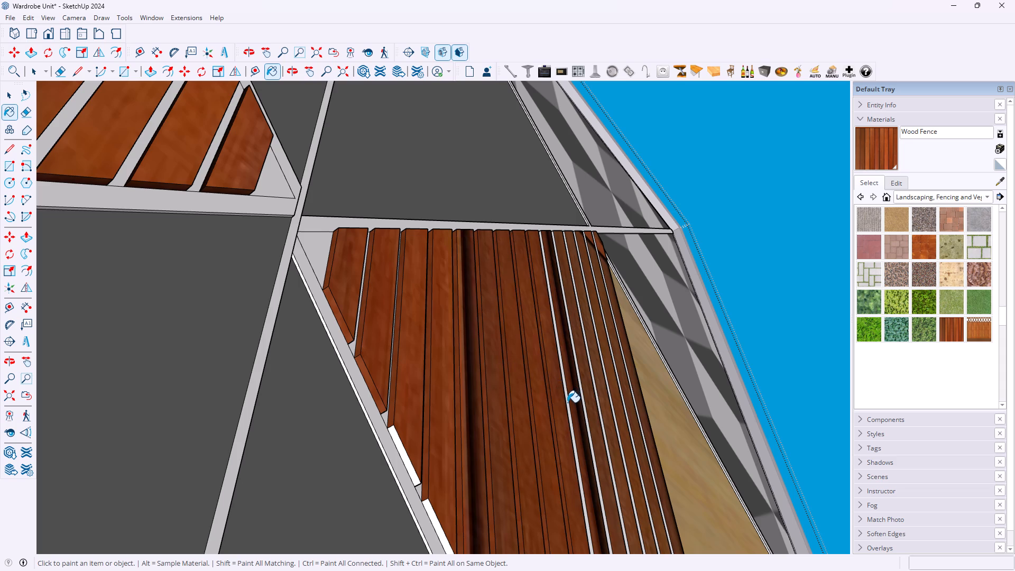
{"action": "left_click", "coordinate": [567, 403]}
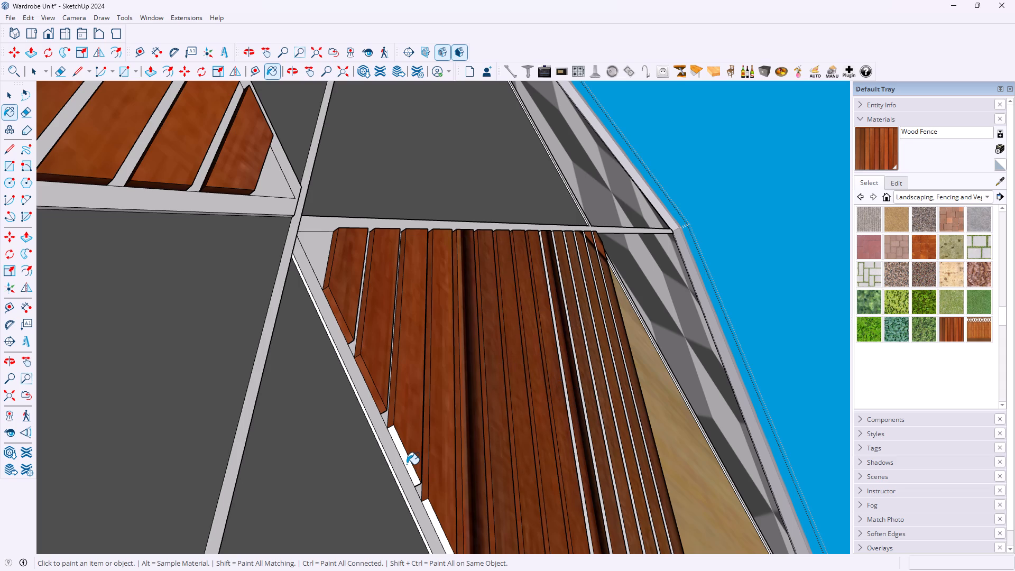
Paint the lower end faces of the third through sixth right-door slats from the centre tip with Wood Fence.
{"action": "left_click", "coordinate": [407, 464]}
{"action": "left_click", "coordinate": [433, 515]}
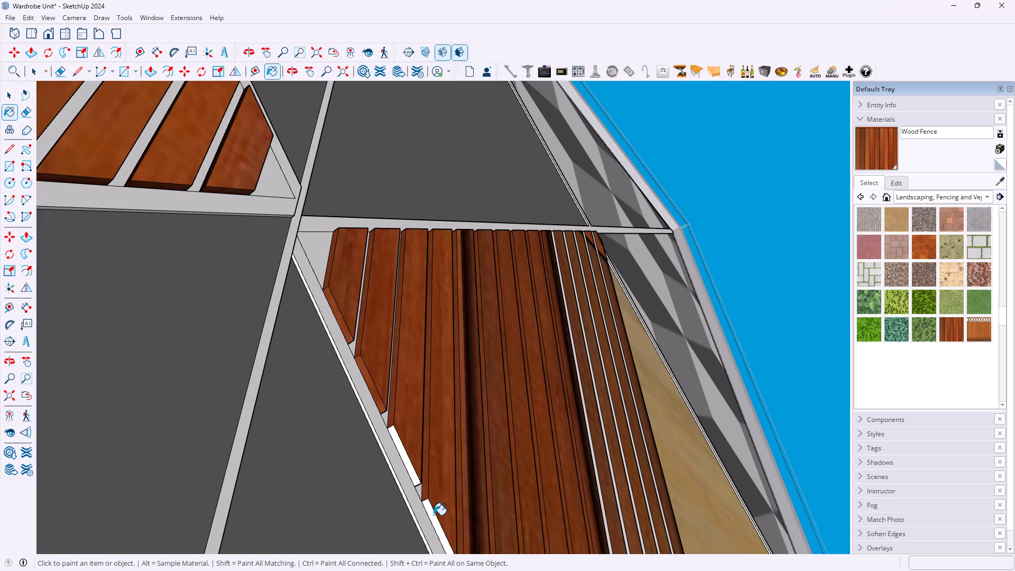
{"action": "scroll", "coordinate": [430, 485], "scroll_direction": "down", "scroll_amount": 11}
{"action": "scroll", "coordinate": [446, 540], "scroll_direction": "up", "scroll_amount": 12}
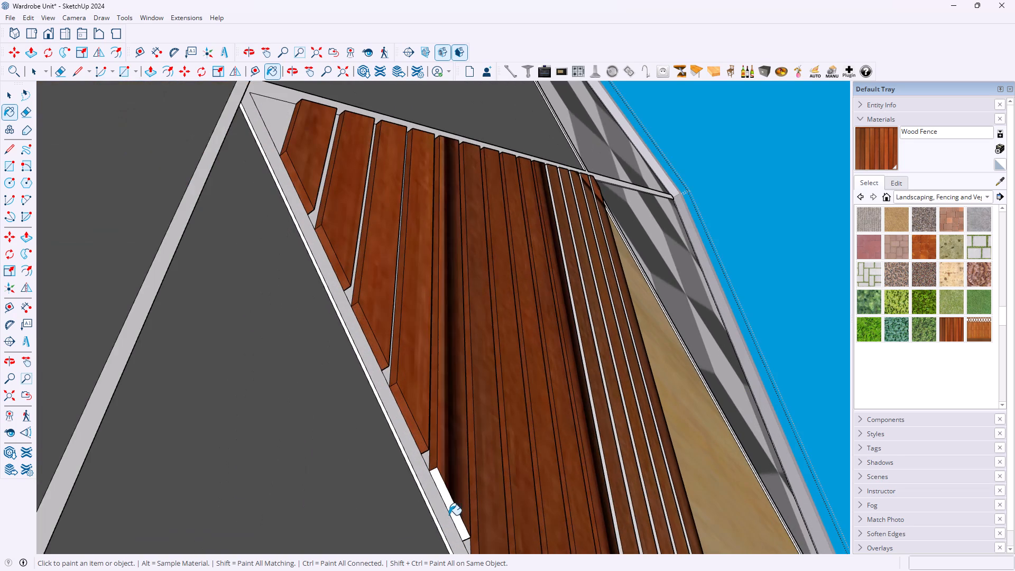
{"action": "left_click", "coordinate": [450, 509]}
{"action": "scroll", "coordinate": [449, 486], "scroll_direction": "down", "scroll_amount": 13}
{"action": "scroll", "coordinate": [466, 539], "scroll_direction": "up", "scroll_amount": 6}
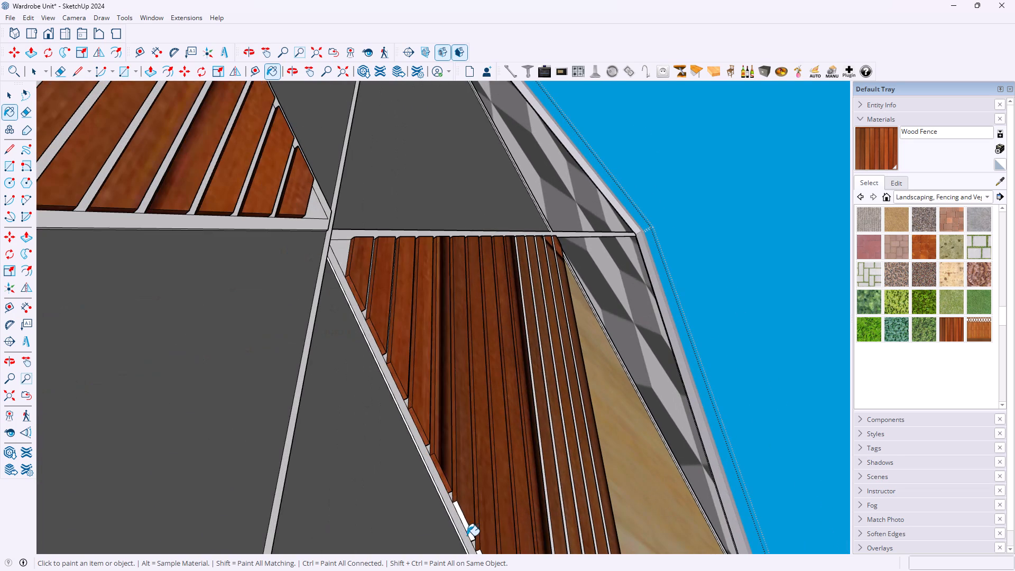
{"action": "left_click", "coordinate": [467, 531]}
{"action": "left_click", "coordinate": [468, 529]}
Paint the lower end faces of the seventh, eighth and ninth right-door slats with Wood Fence.
{"action": "scroll", "coordinate": [465, 508], "scroll_direction": "down", "scroll_amount": 6}
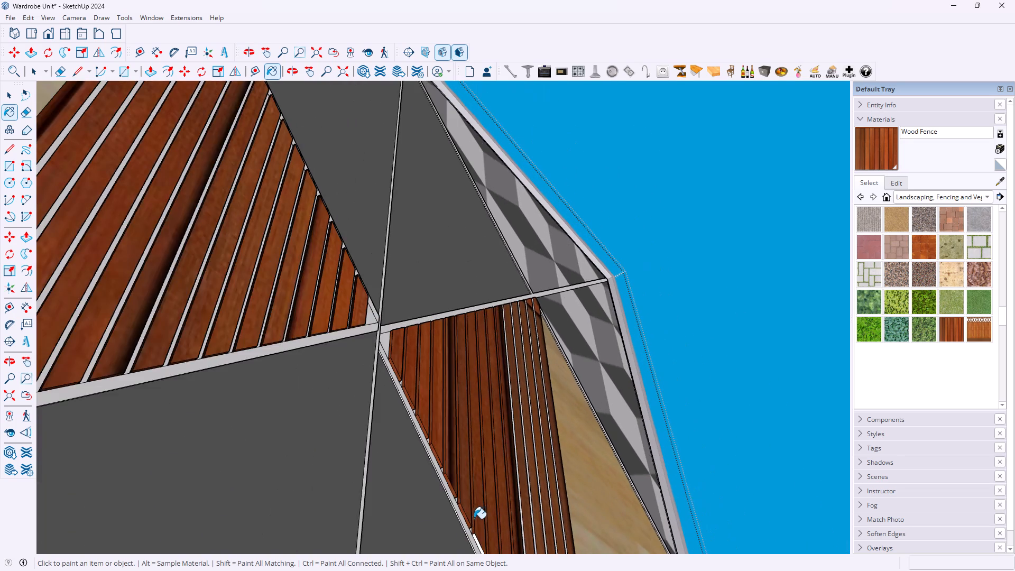
{"action": "scroll", "coordinate": [474, 519], "scroll_direction": "down", "scroll_amount": 11}
{"action": "scroll", "coordinate": [491, 538], "scroll_direction": "up", "scroll_amount": 16}
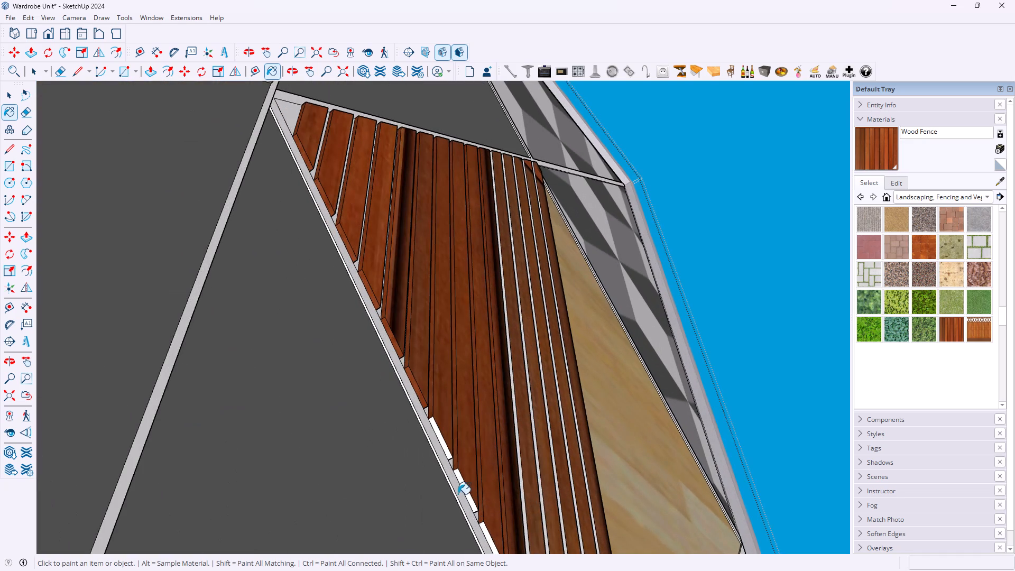
{"action": "left_click", "coordinate": [443, 447]}
{"action": "left_click", "coordinate": [448, 452]}
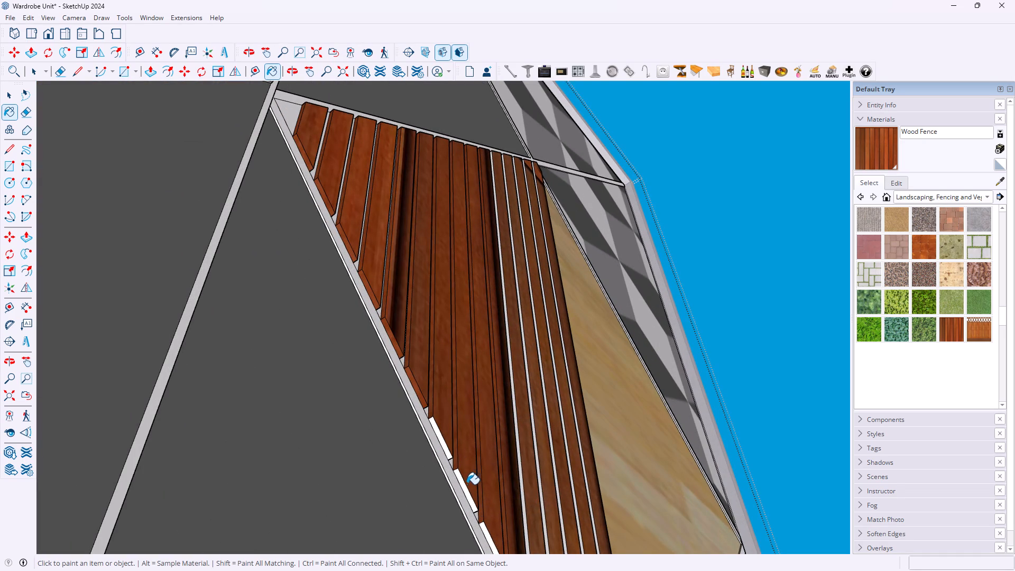
{"action": "left_click", "coordinate": [466, 490]}
{"action": "left_click", "coordinate": [490, 536]}
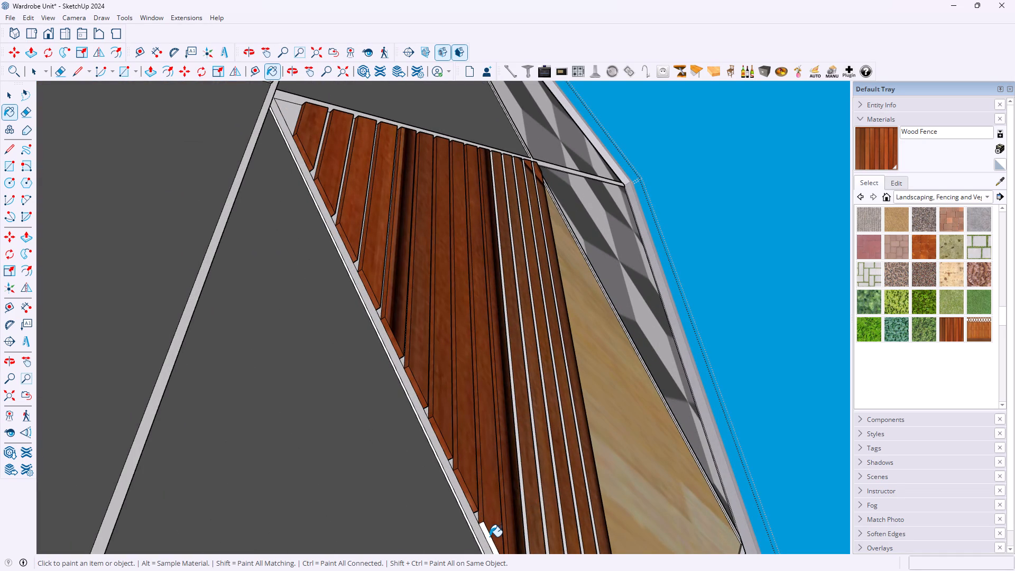
Paint the tenth and eleventh right-door slats' lower end faces and the eleventh and twelfth slats' centre-facing sides with Wood Fence.
{"action": "scroll", "coordinate": [487, 476], "scroll_direction": "down", "scroll_amount": 6}
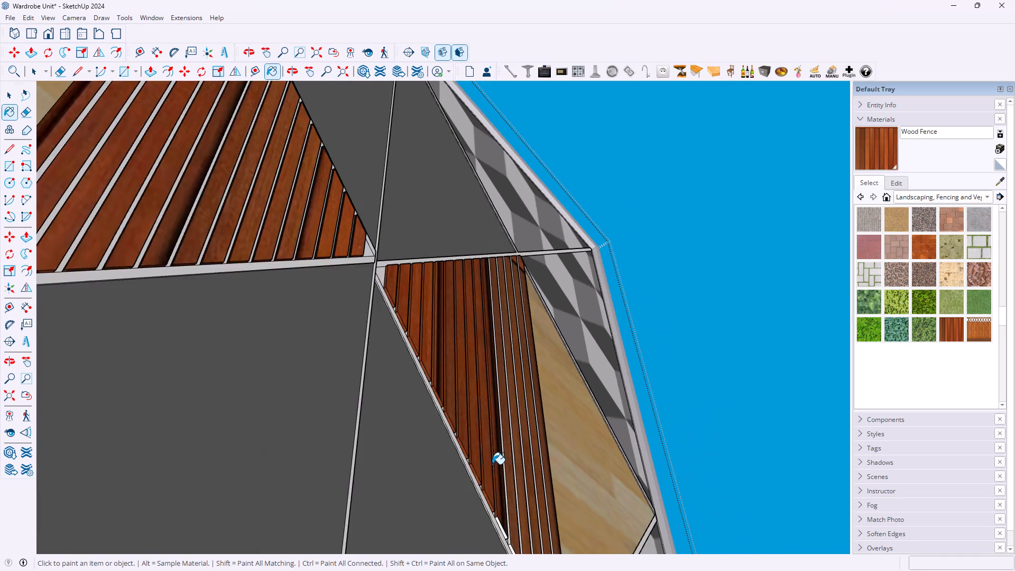
{"action": "scroll", "coordinate": [492, 464], "scroll_direction": "down", "scroll_amount": 5}
{"action": "scroll", "coordinate": [523, 543], "scroll_direction": "up", "scroll_amount": 15}
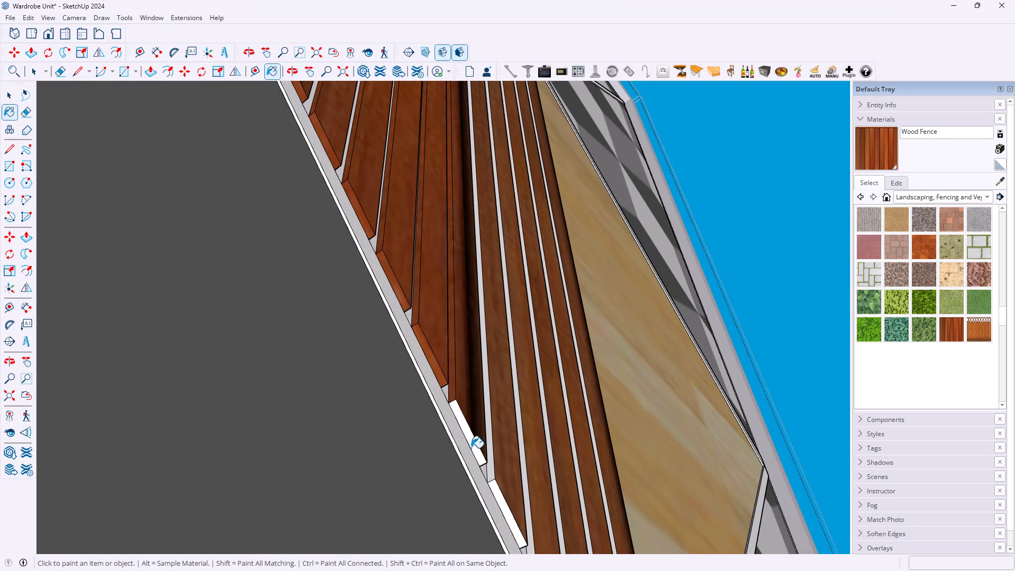
{"action": "left_click", "coordinate": [470, 440]}
{"action": "left_click", "coordinate": [492, 439]}
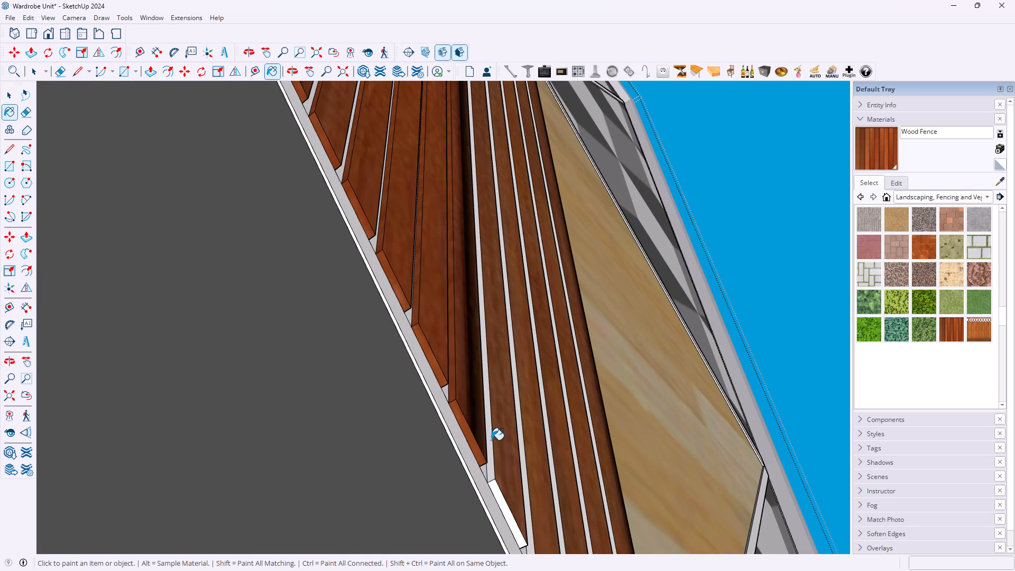
{"action": "left_click", "coordinate": [499, 496]}
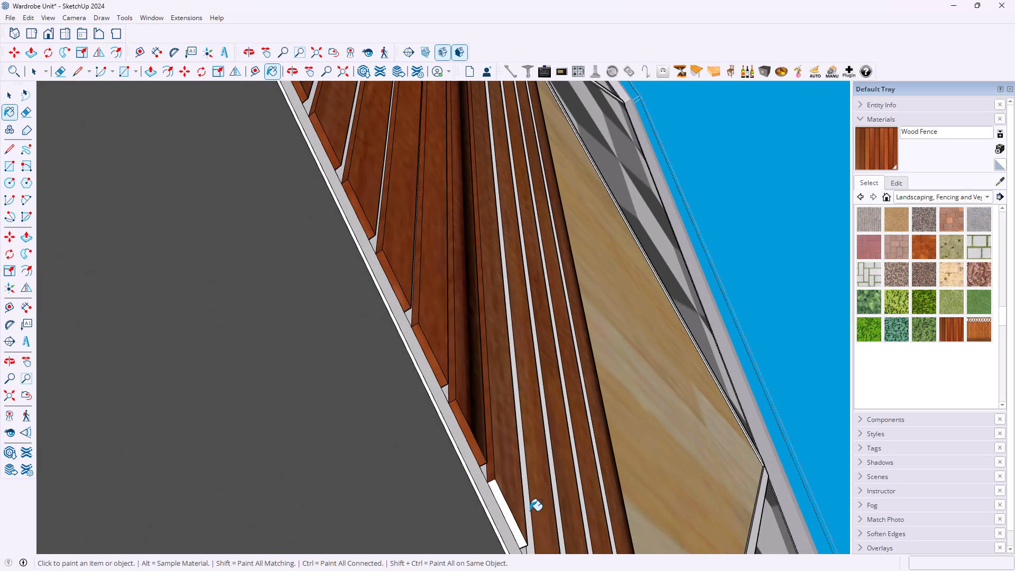
{"action": "left_click", "coordinate": [530, 511]}
Paint the twelfth right-door slat's lower end face and the thirteenth slat's centre-facing side and lower end with Wood Fence.
{"action": "scroll", "coordinate": [528, 474], "scroll_direction": "down", "scroll_amount": 11}
{"action": "scroll", "coordinate": [540, 550], "scroll_direction": "up", "scroll_amount": 6}
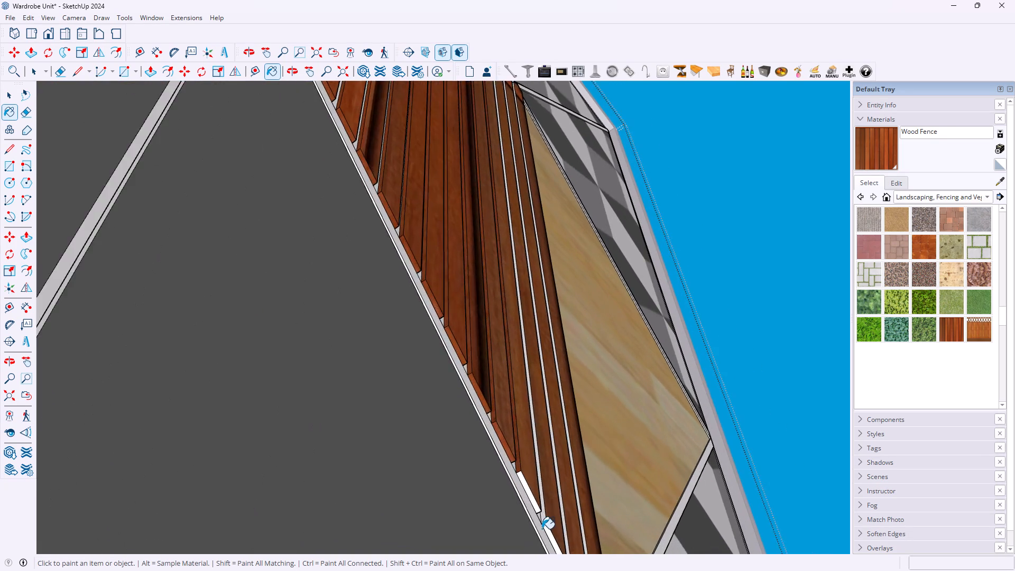
{"action": "scroll", "coordinate": [542, 529], "scroll_direction": "up", "scroll_amount": 9}
{"action": "left_click", "coordinate": [524, 472]}
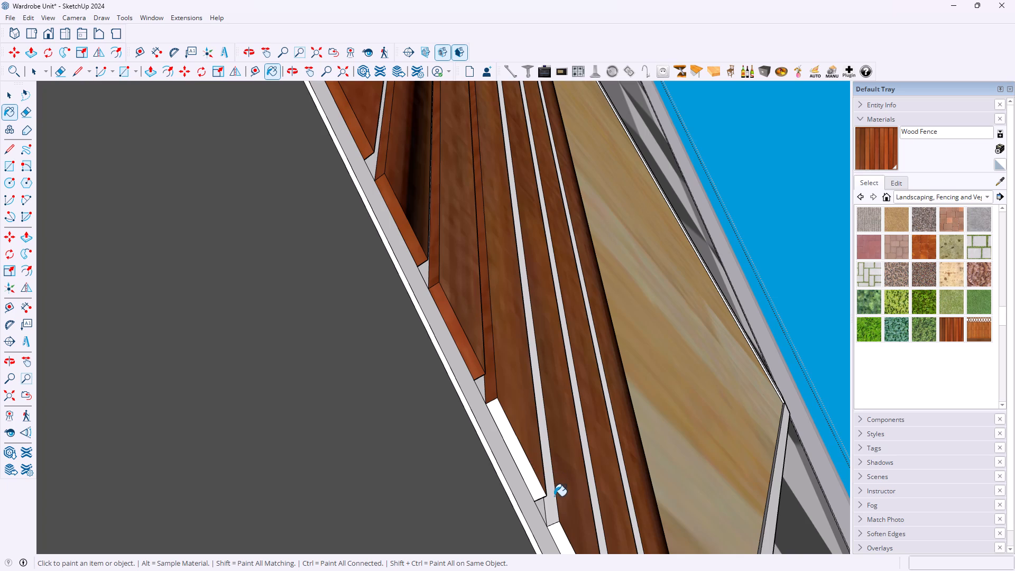
{"action": "left_click", "coordinate": [553, 497]}
{"action": "left_click", "coordinate": [561, 541]}
Paint the centre-facing sides and lower end faces of the two outermost right-door slats with Wood Fence.
{"action": "scroll", "coordinate": [553, 503], "scroll_direction": "down", "scroll_amount": 17}
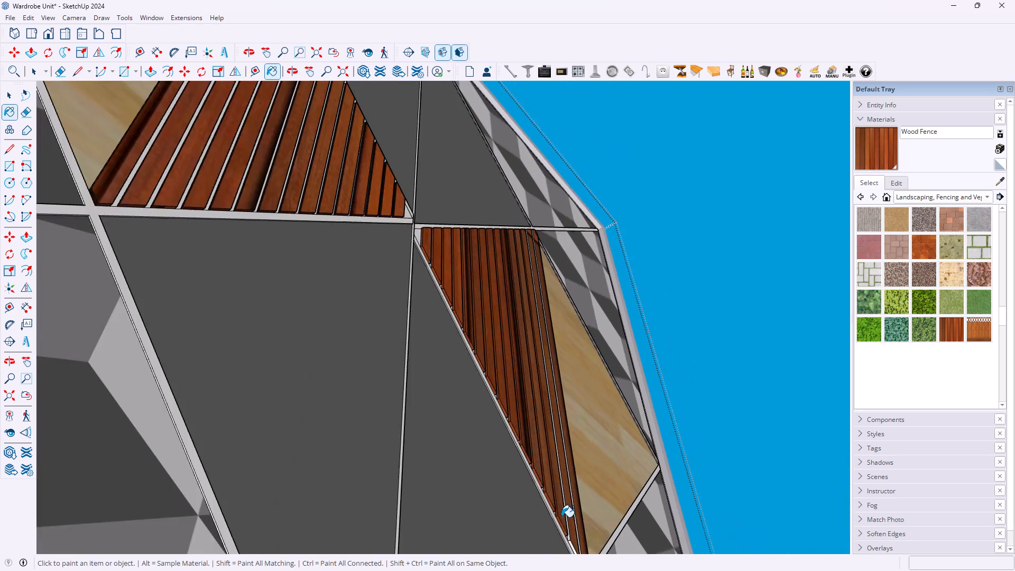
{"action": "scroll", "coordinate": [561, 517], "scroll_direction": "down", "scroll_amount": 6}
{"action": "scroll", "coordinate": [576, 552], "scroll_direction": "up", "scroll_amount": 20}
{"action": "scroll", "coordinate": [576, 552], "scroll_direction": "up", "scroll_amount": 4}
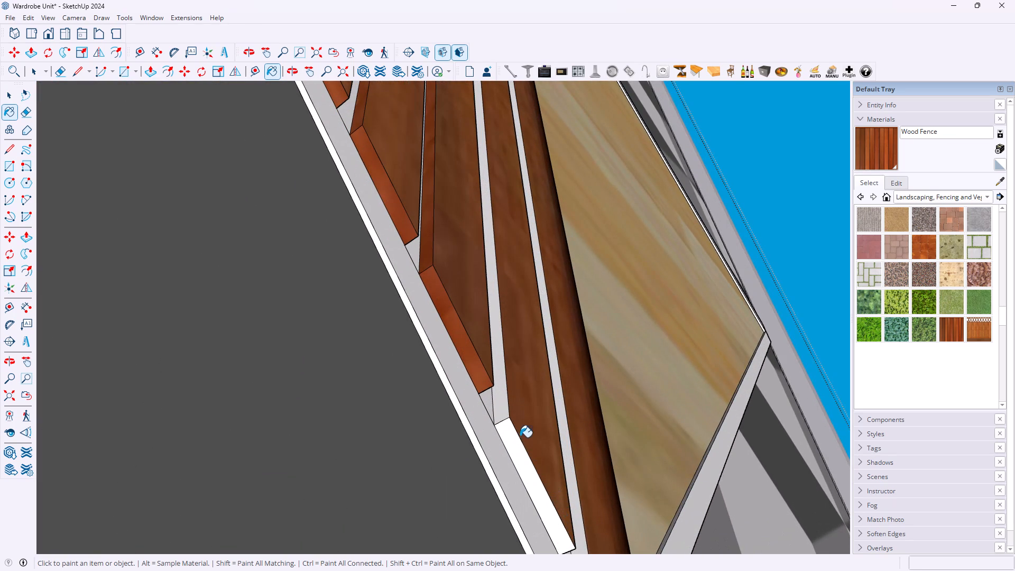
{"action": "left_click", "coordinate": [503, 410]}
{"action": "left_click", "coordinate": [517, 454]}
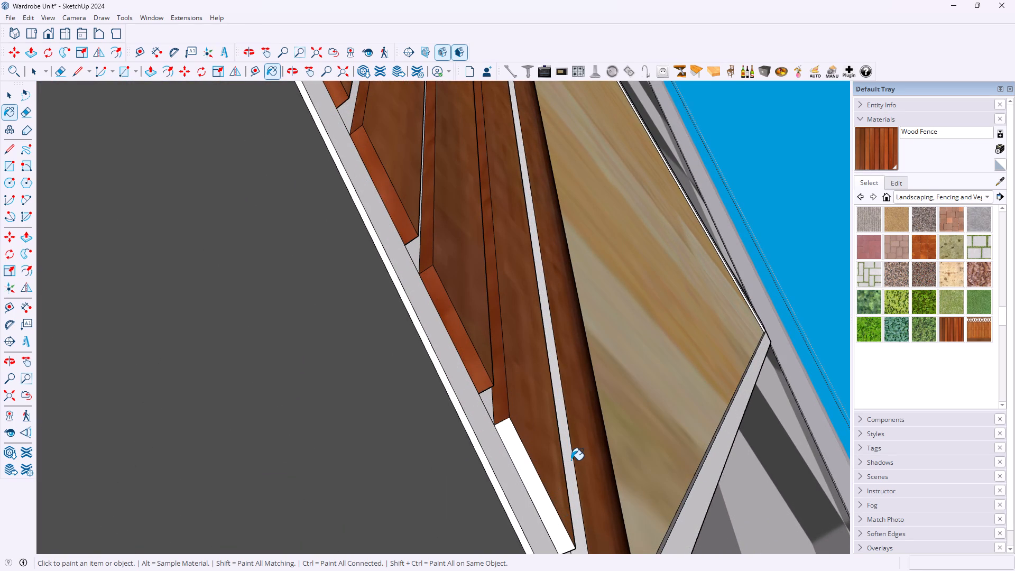
{"action": "left_click", "coordinate": [570, 461]}
{"action": "scroll", "coordinate": [571, 459], "scroll_direction": "down", "scroll_amount": 13}
{"action": "scroll", "coordinate": [575, 504], "scroll_direction": "up", "scroll_amount": 10}
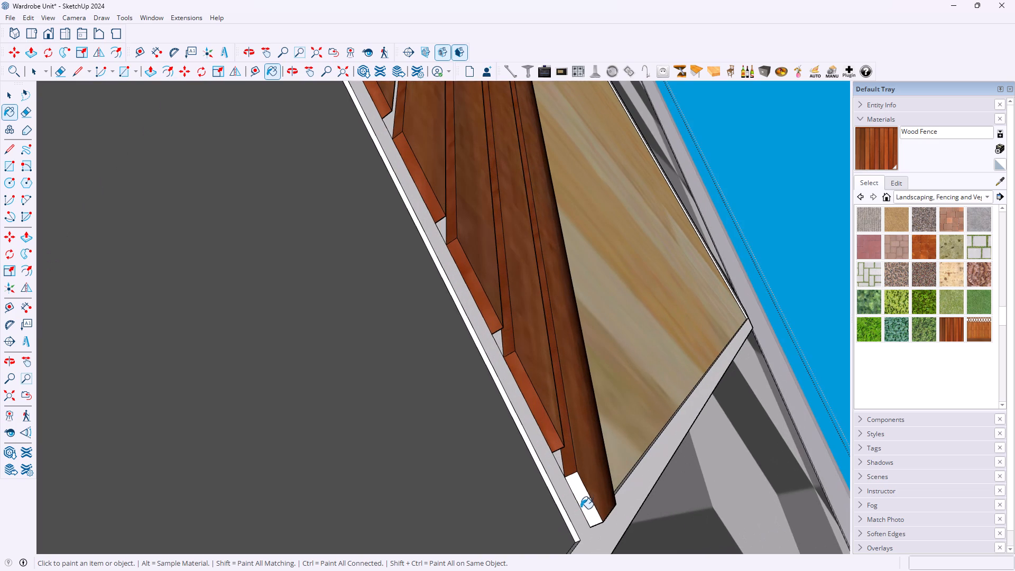
{"action": "left_click", "coordinate": [584, 500]}
Paint the remaining small end face at the lower tip of the outermost right-door slat with Wood Fence.
{"action": "middle_click_drag", "start_coordinate": [626, 519], "coordinate": [197, 464]}
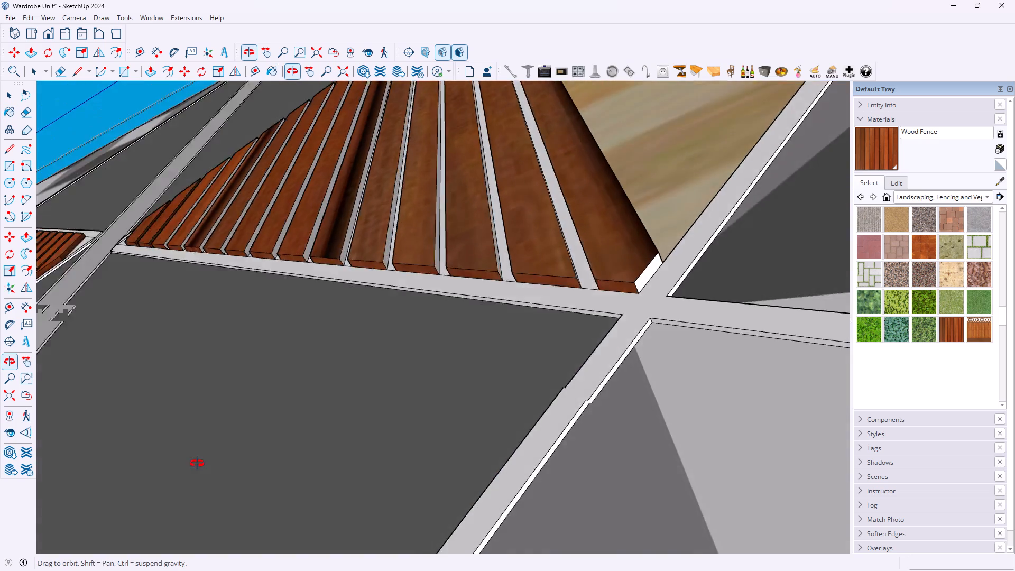
{"action": "middle_click_drag", "start_coordinate": [197, 464], "coordinate": [143, 487]}
{"action": "left_click", "coordinate": [627, 240]}
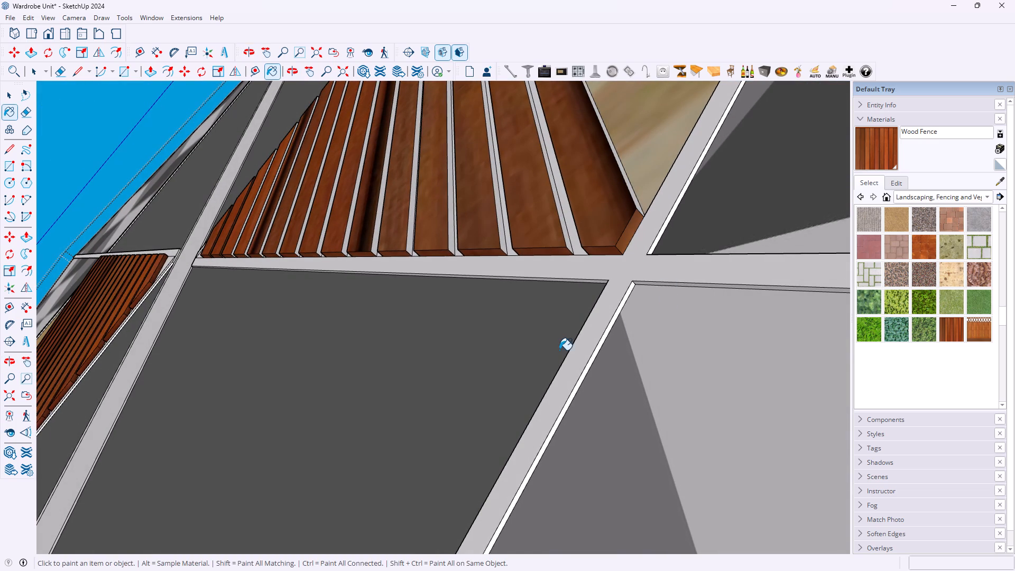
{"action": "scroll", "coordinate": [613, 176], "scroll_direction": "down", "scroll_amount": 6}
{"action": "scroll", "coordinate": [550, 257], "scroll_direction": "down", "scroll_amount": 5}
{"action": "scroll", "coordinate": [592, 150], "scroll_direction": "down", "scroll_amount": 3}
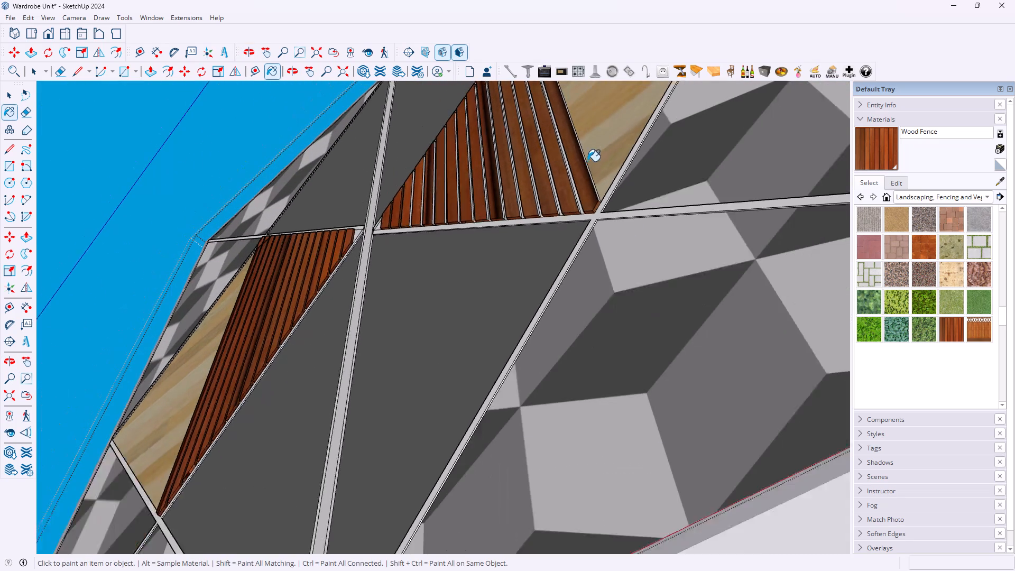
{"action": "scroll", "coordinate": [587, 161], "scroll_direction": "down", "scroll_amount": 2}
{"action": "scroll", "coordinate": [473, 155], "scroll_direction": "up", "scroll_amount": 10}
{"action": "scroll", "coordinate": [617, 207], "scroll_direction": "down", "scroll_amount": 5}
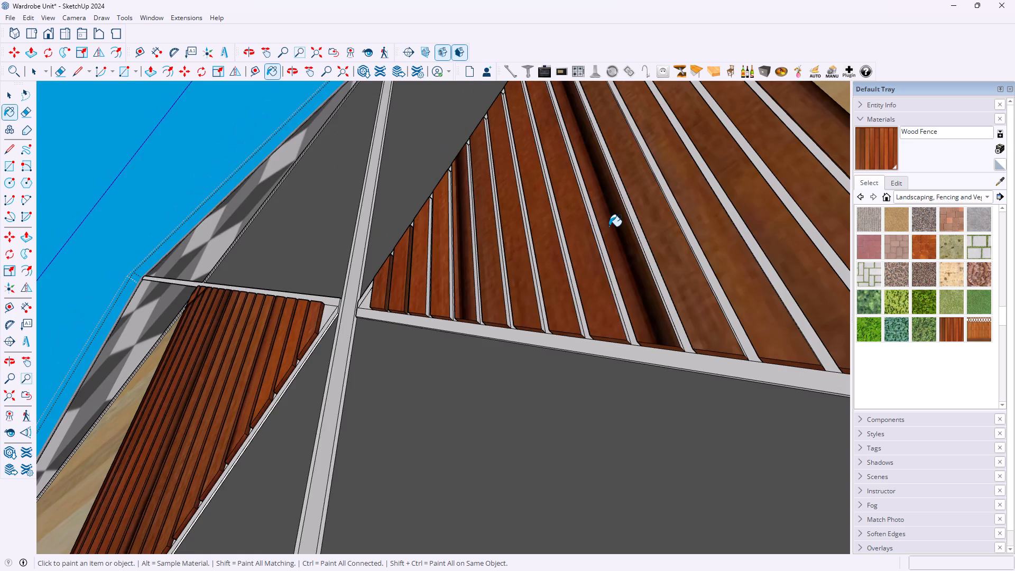
Paint the outward-facing long sides of the four outermost right-door slats with Wood Fence.
{"action": "scroll", "coordinate": [609, 226], "scroll_direction": "down", "scroll_amount": 8}
{"action": "middle_click_drag", "start_coordinate": [689, 183], "coordinate": [503, 517]}
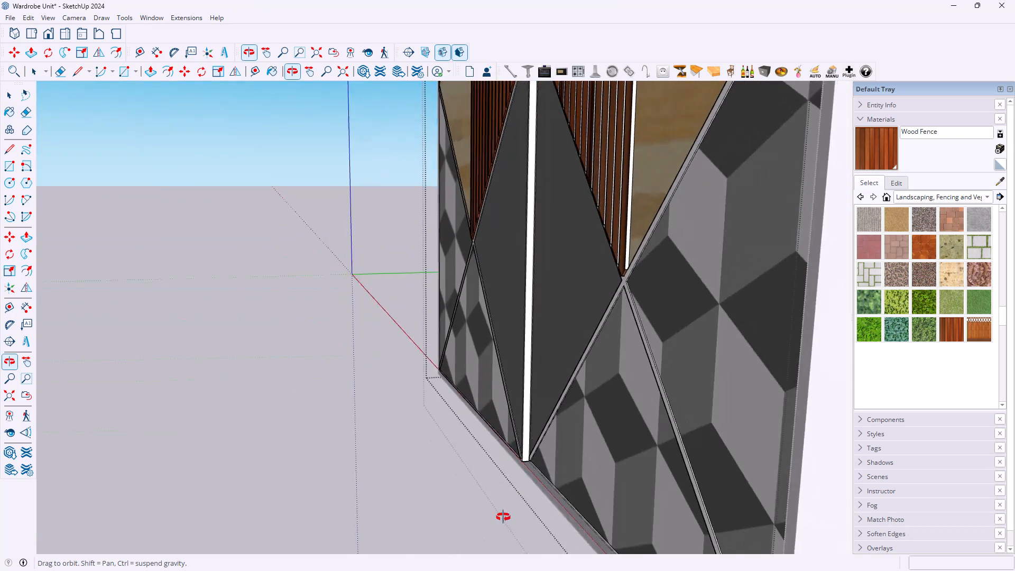
{"action": "middle_click_drag", "start_coordinate": [503, 517], "coordinate": [512, 496]}
{"action": "scroll", "coordinate": [616, 177], "scroll_direction": "down", "scroll_amount": 6}
{"action": "scroll", "coordinate": [622, 113], "scroll_direction": "down", "scroll_amount": 5}
{"action": "scroll", "coordinate": [606, 191], "scroll_direction": "down", "scroll_amount": 5}
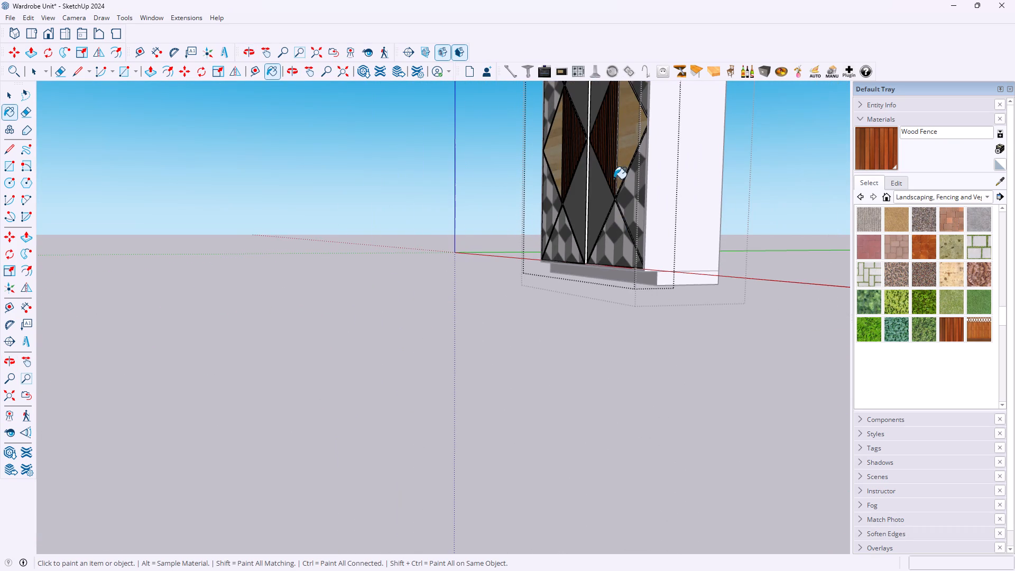
{"action": "scroll", "coordinate": [606, 79], "scroll_direction": "up", "scroll_amount": 1}
{"action": "scroll", "coordinate": [610, 152], "scroll_direction": "down", "scroll_amount": 3}
{"action": "scroll", "coordinate": [611, 107], "scroll_direction": "up", "scroll_amount": 12}
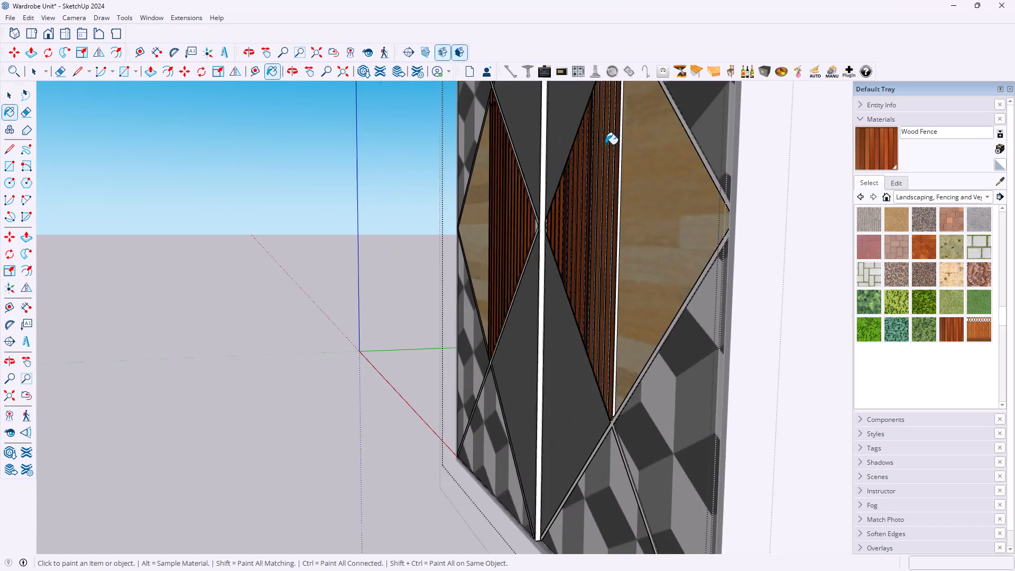
{"action": "scroll", "coordinate": [605, 144], "scroll_direction": "up", "scroll_amount": 14}
{"action": "scroll", "coordinate": [642, 182], "scroll_direction": "up", "scroll_amount": 1}
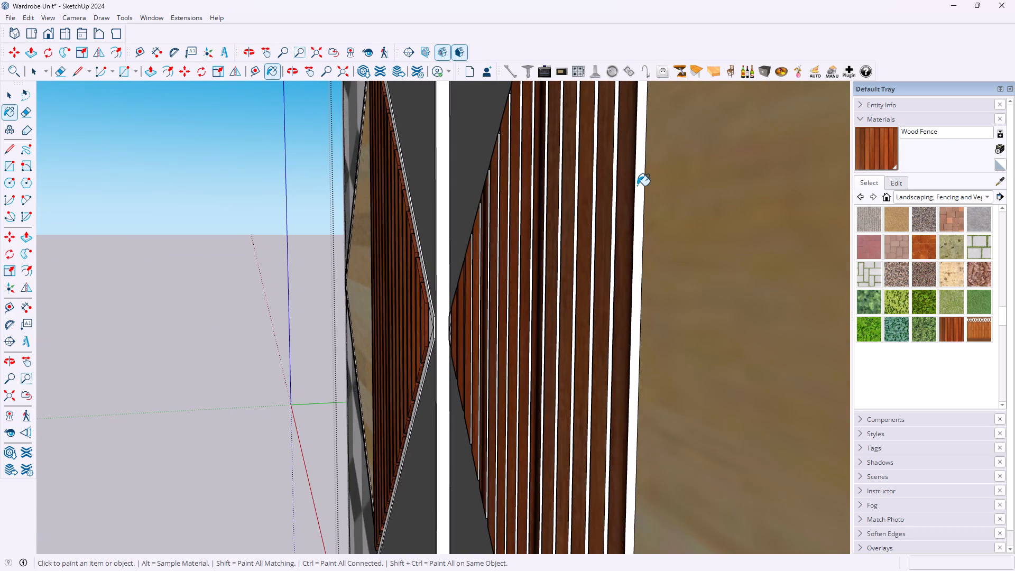
{"action": "left_click", "coordinate": [639, 186]}
{"action": "left_click", "coordinate": [612, 194]}
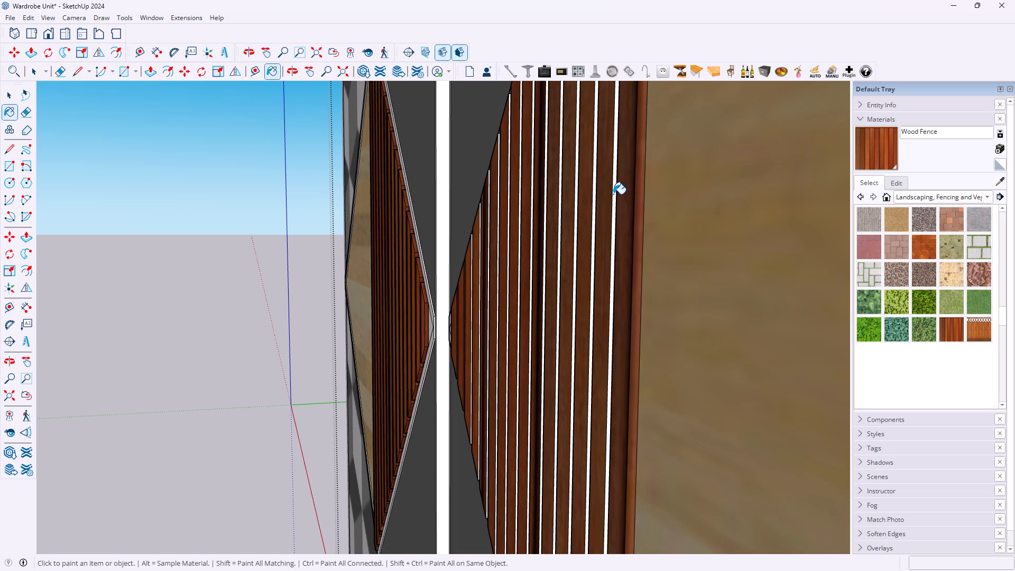
{"action": "left_click", "coordinate": [613, 194]}
{"action": "left_click", "coordinate": [595, 195]}
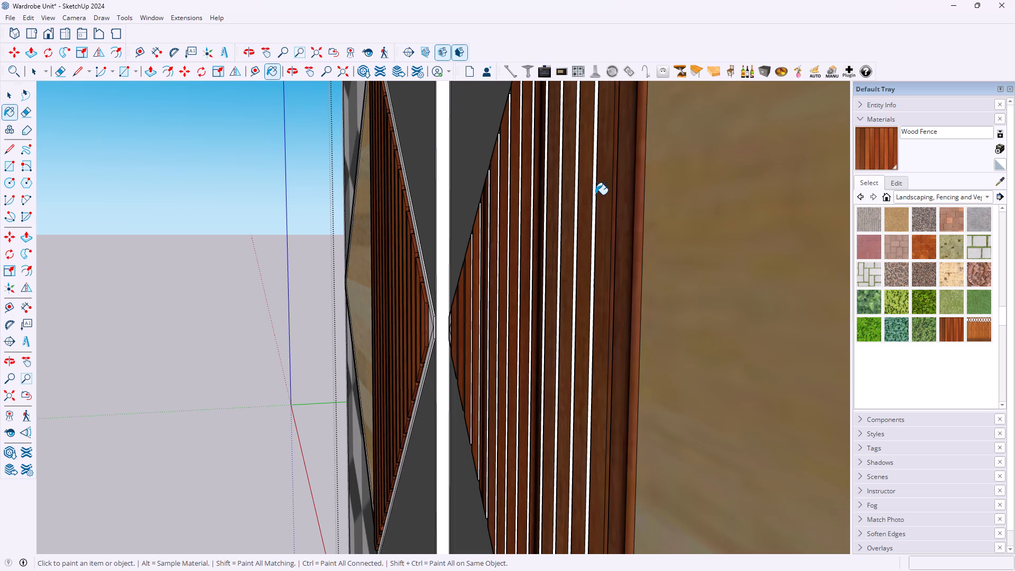
{"action": "left_click", "coordinate": [576, 205]}
{"action": "left_click", "coordinate": [577, 206]}
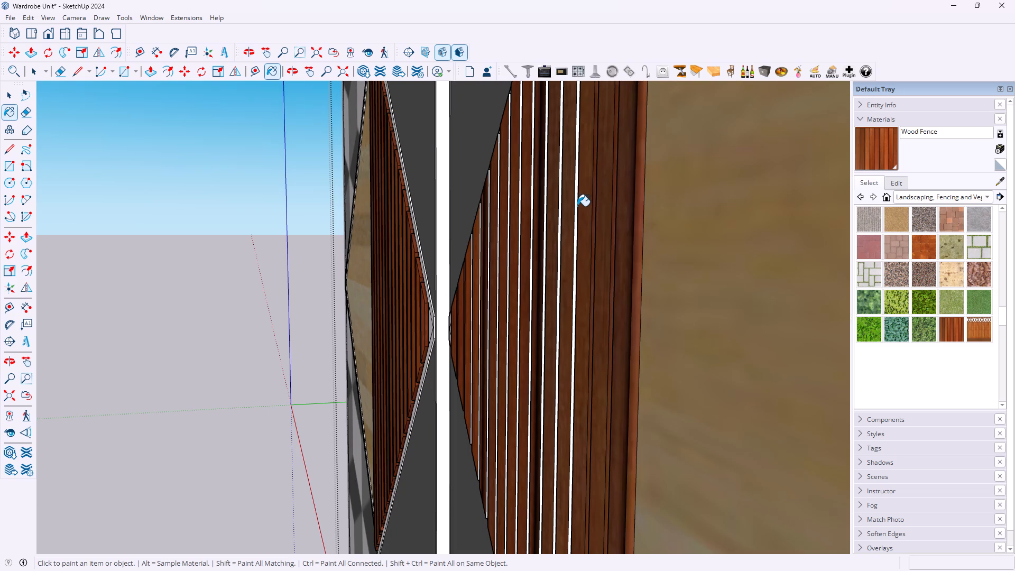
{"action": "left_click", "coordinate": [576, 206]}
Paint the outward-facing long sides of the fifth to eighth right-door slats, counted from the outer edge, with Wood Fence.
{"action": "scroll", "coordinate": [573, 204], "scroll_direction": "up", "scroll_amount": 9}
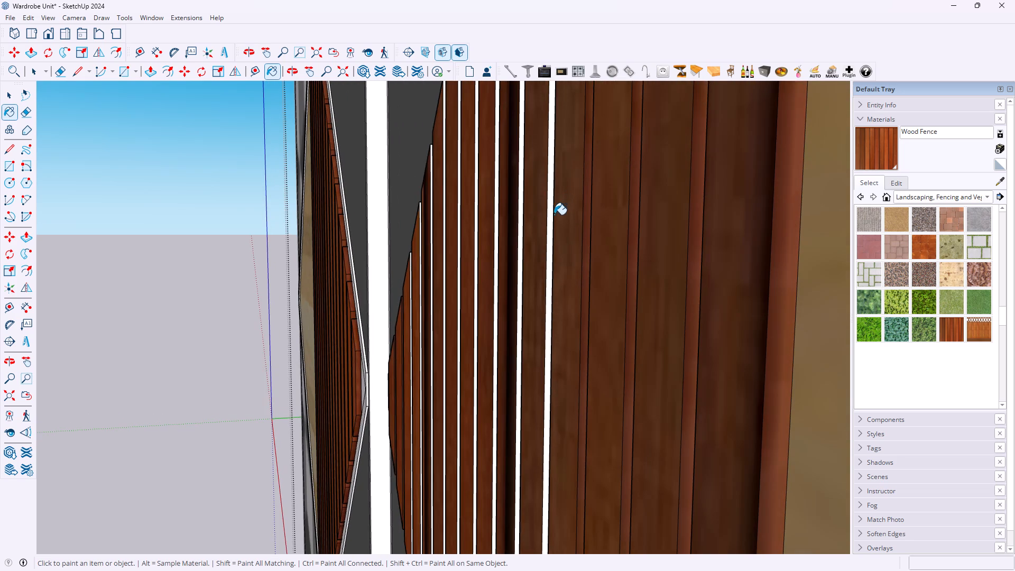
{"action": "left_click", "coordinate": [548, 220]}
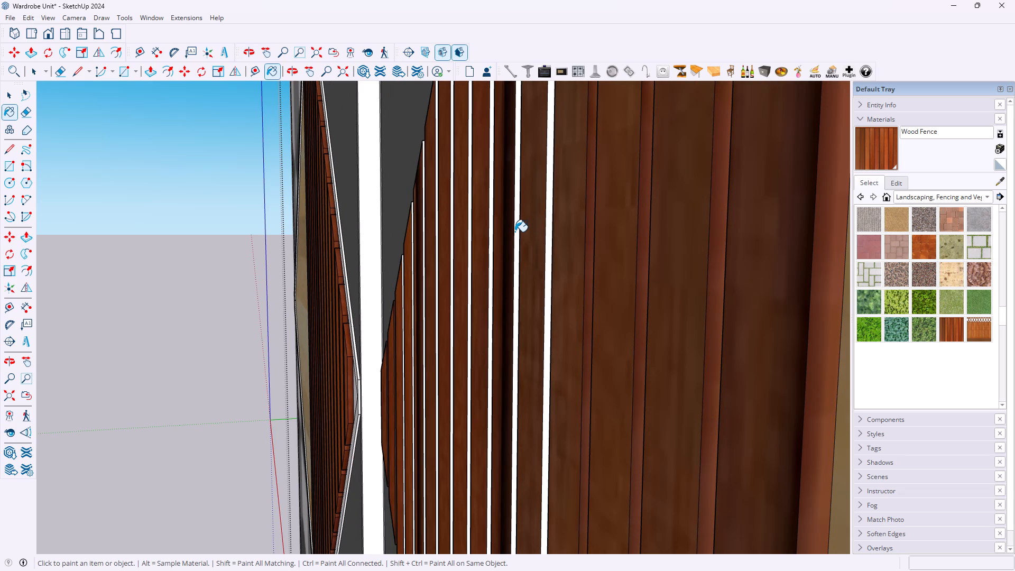
{"action": "left_click", "coordinate": [516, 232]}
{"action": "left_click", "coordinate": [490, 239]}
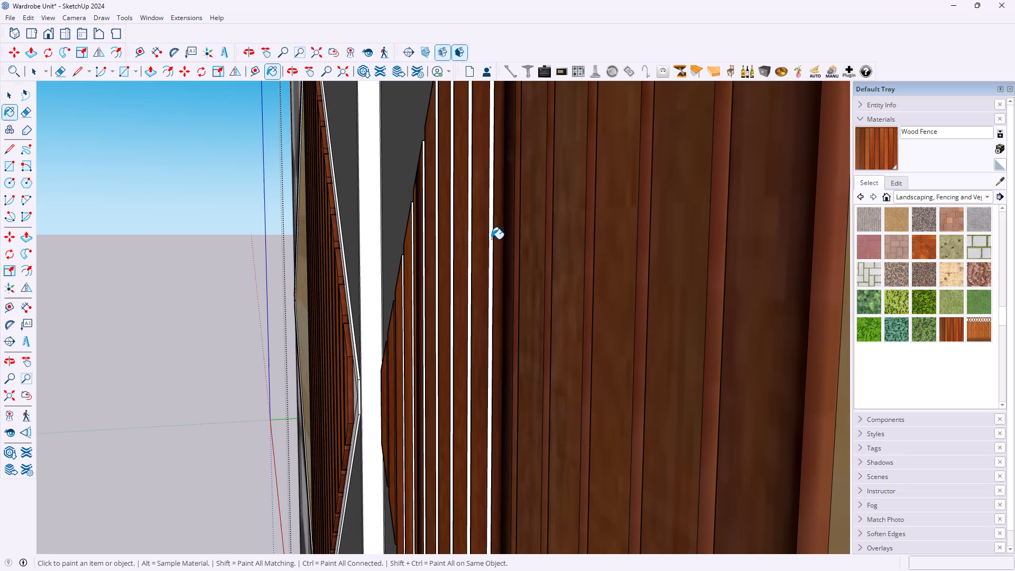
{"action": "left_click", "coordinate": [491, 239]}
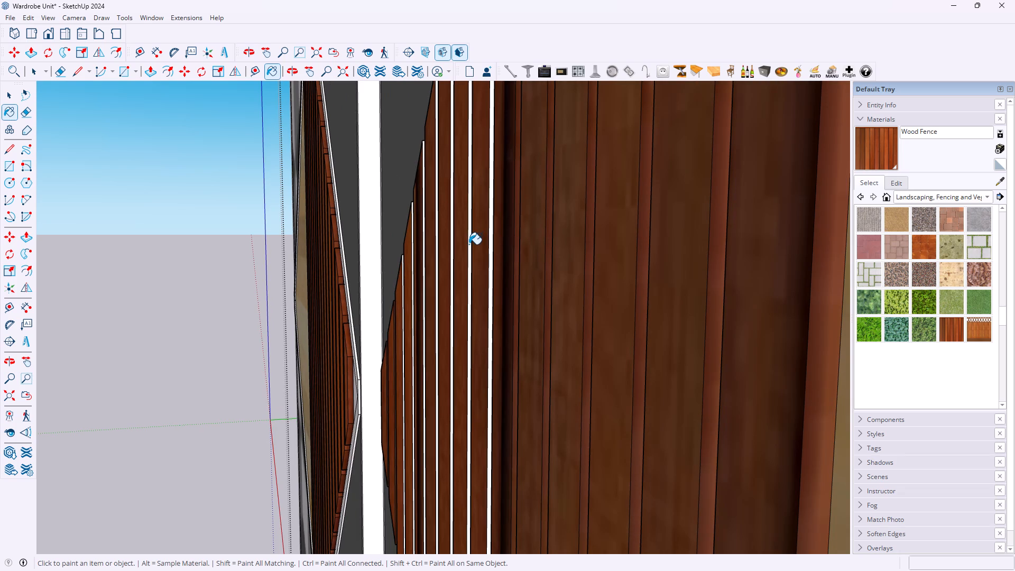
{"action": "left_click", "coordinate": [469, 244]}
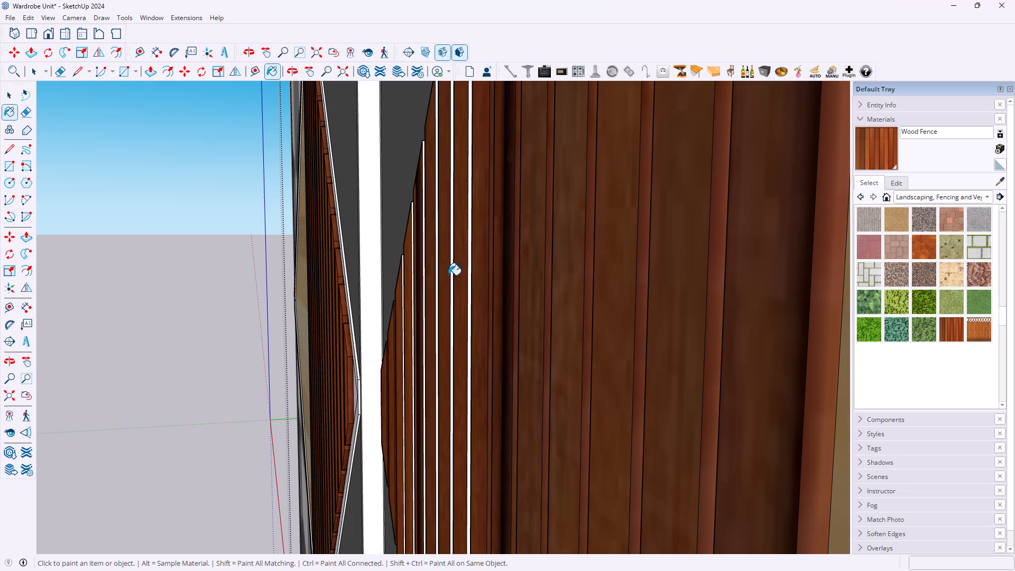
Paint the outward-facing long sides of the next five right-door slats toward the door centre line with Wood Fence.
{"action": "scroll", "coordinate": [443, 291], "scroll_direction": "up", "scroll_amount": 11}
{"action": "left_click", "coordinate": [465, 287]}
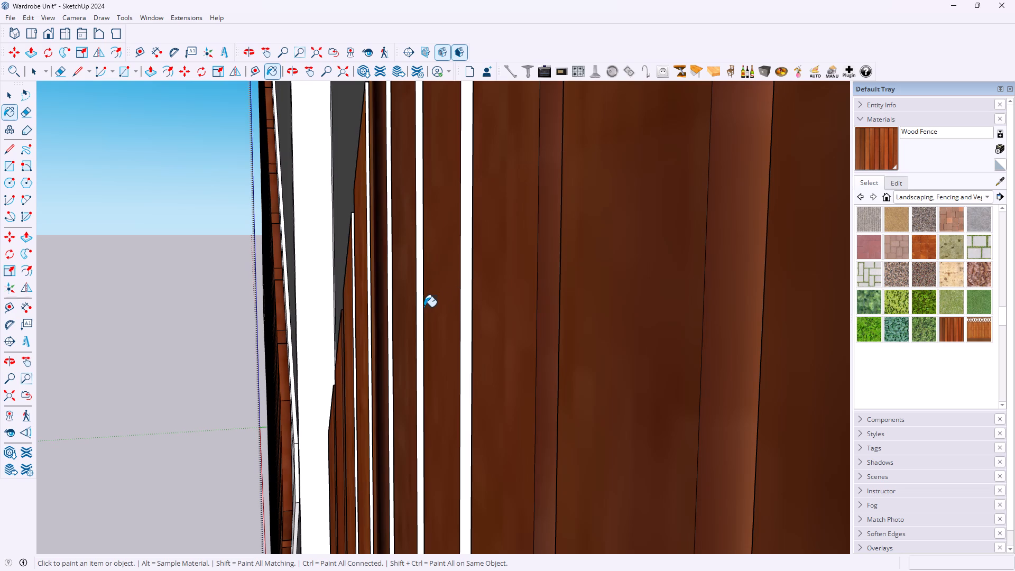
{"action": "left_click", "coordinate": [417, 309]}
{"action": "left_click", "coordinate": [418, 309]}
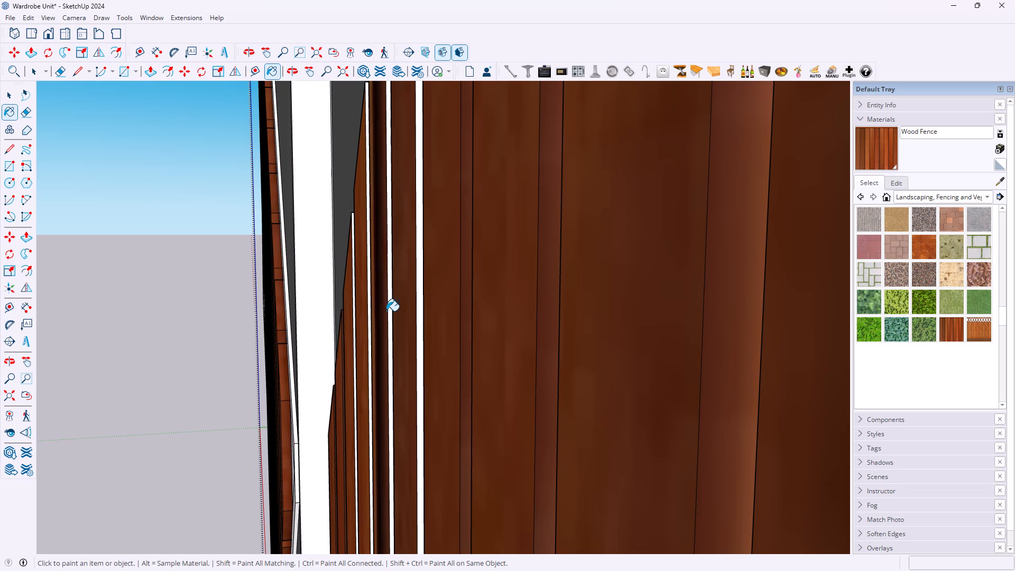
{"action": "left_click", "coordinate": [389, 309]}
{"action": "scroll", "coordinate": [375, 317], "scroll_direction": "up", "scroll_amount": 7}
{"action": "middle_click_drag", "start_coordinate": [373, 319], "coordinate": [384, 315]}
{"action": "scroll", "coordinate": [385, 311], "scroll_direction": "up", "scroll_amount": 6}
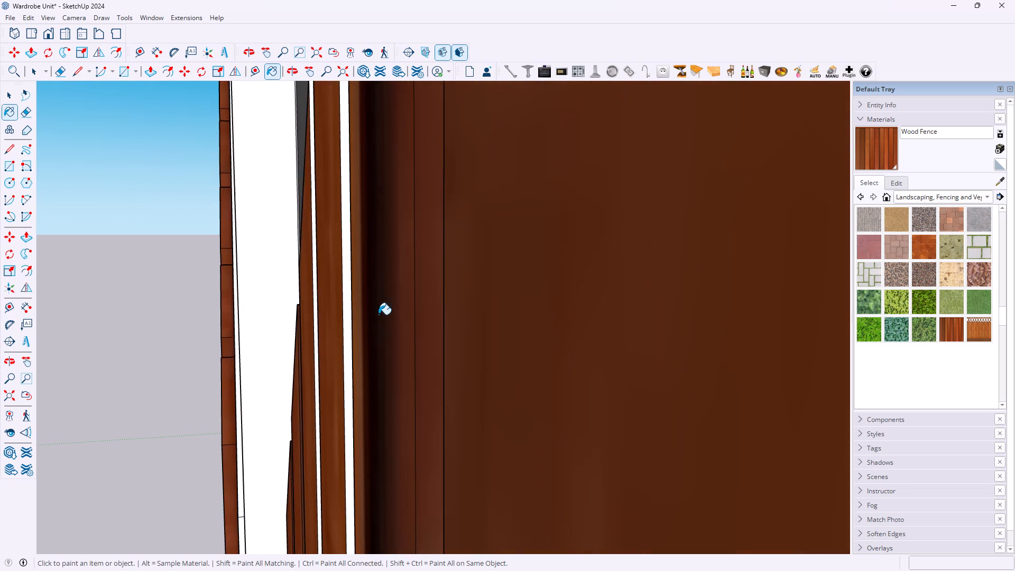
{"action": "scroll", "coordinate": [358, 323], "scroll_direction": "up", "scroll_amount": 4}
{"action": "left_click", "coordinate": [337, 327]}
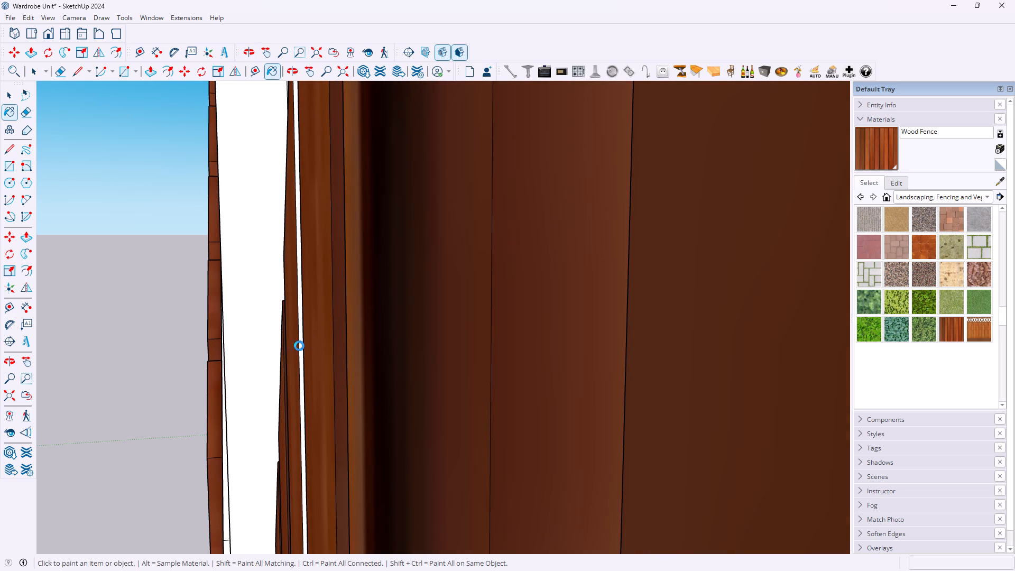
{"action": "left_click", "coordinate": [299, 344]}
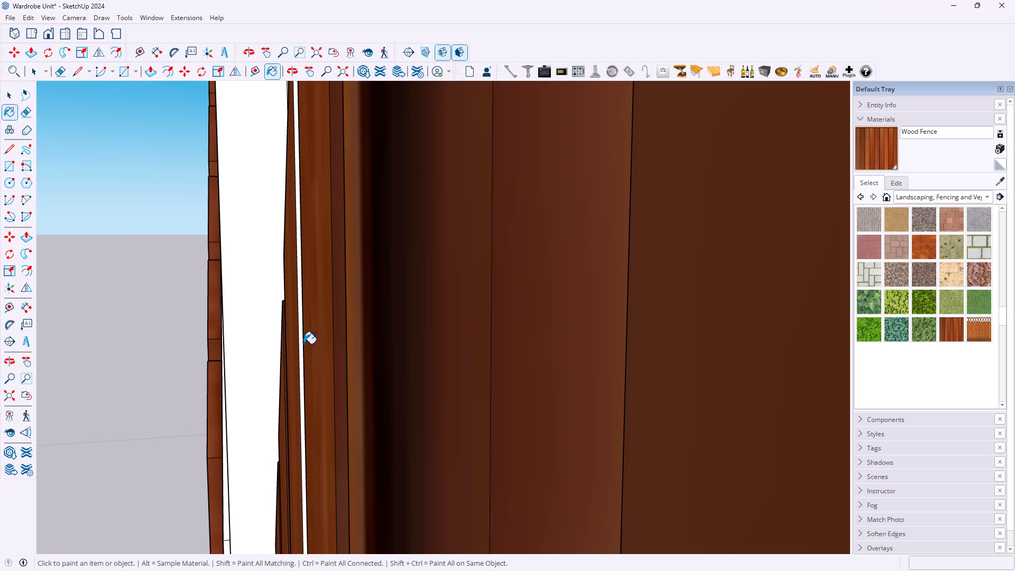
{"action": "left_click", "coordinate": [301, 344]}
Paint the sloping upper end faces of the six right-door slats nearest the centre line with Wood Fence.
{"action": "scroll", "coordinate": [294, 343], "scroll_direction": "down", "scroll_amount": 6}
{"action": "middle_click_drag", "start_coordinate": [284, 347], "coordinate": [349, 348]}
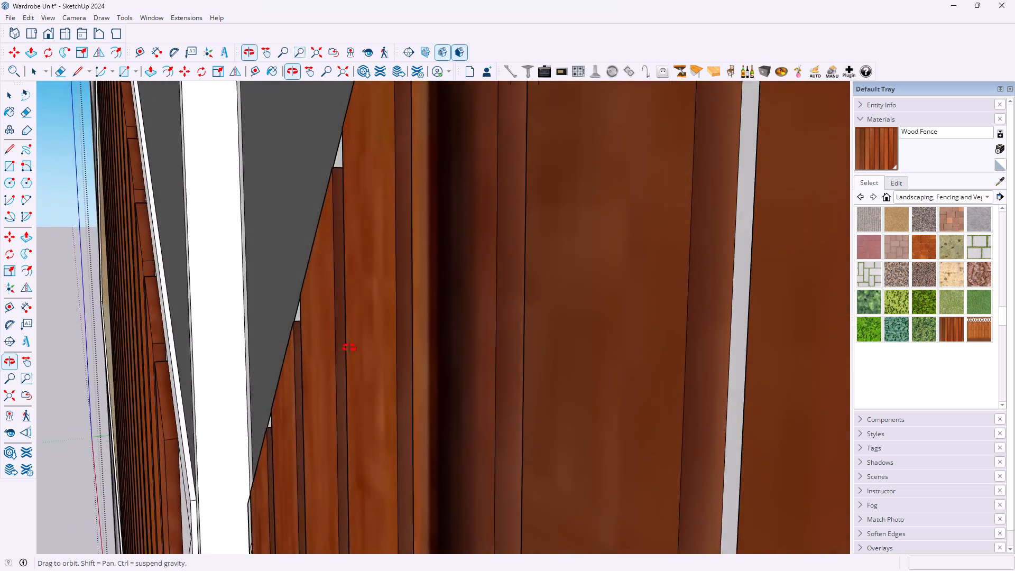
{"action": "middle_click_drag", "start_coordinate": [349, 348], "coordinate": [342, 346]}
{"action": "scroll", "coordinate": [381, 312], "scroll_direction": "down", "scroll_amount": 12}
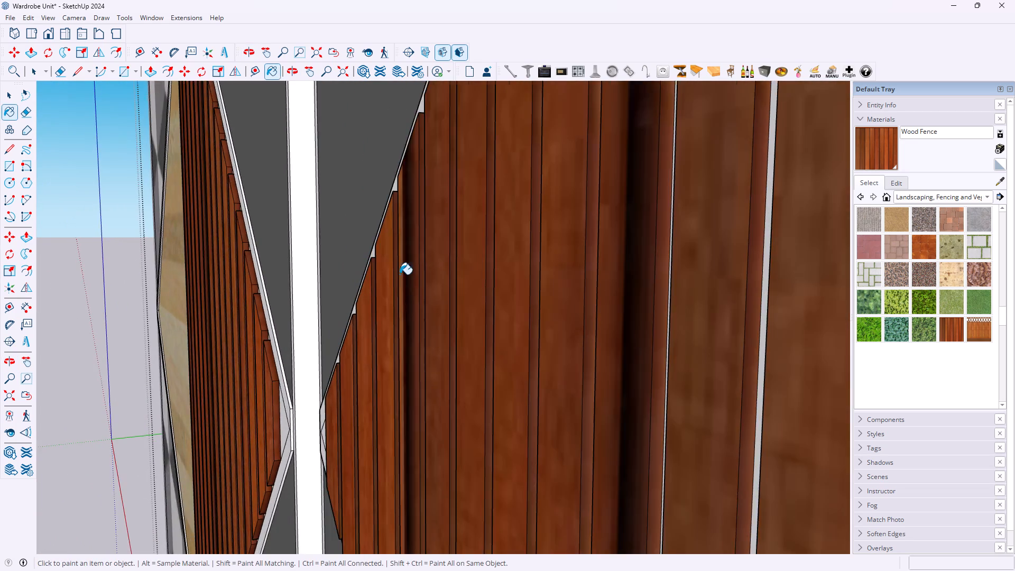
{"action": "scroll", "coordinate": [400, 273], "scroll_direction": "down", "scroll_amount": 11}
{"action": "middle_click_drag", "start_coordinate": [419, 291], "coordinate": [961, 343]}
{"action": "middle_click_drag", "start_coordinate": [496, 327], "coordinate": [549, 331]}
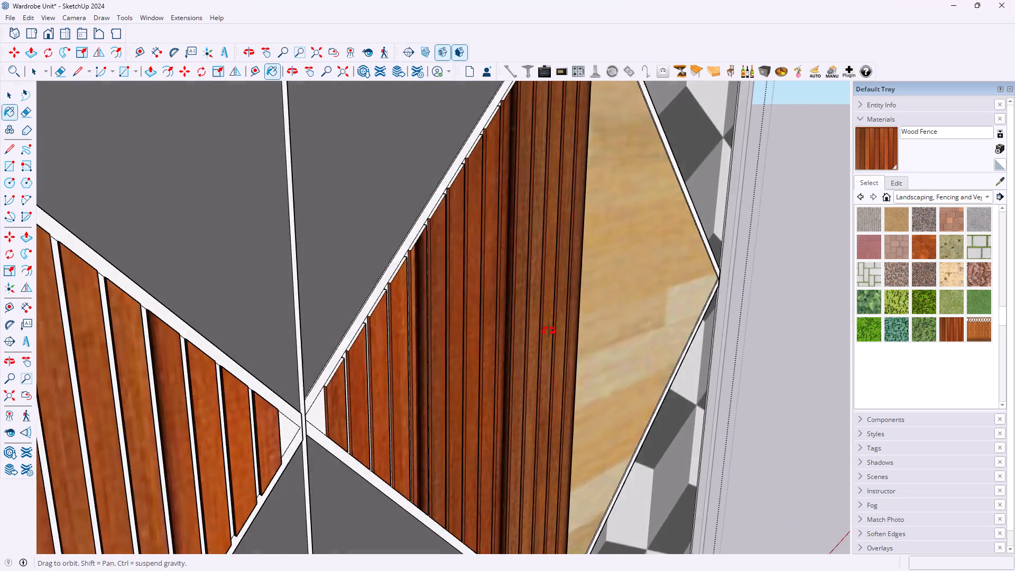
{"action": "middle_click_drag", "start_coordinate": [549, 331], "coordinate": [661, 338]}
{"action": "scroll", "coordinate": [477, 350], "scroll_direction": "up", "scroll_amount": 4}
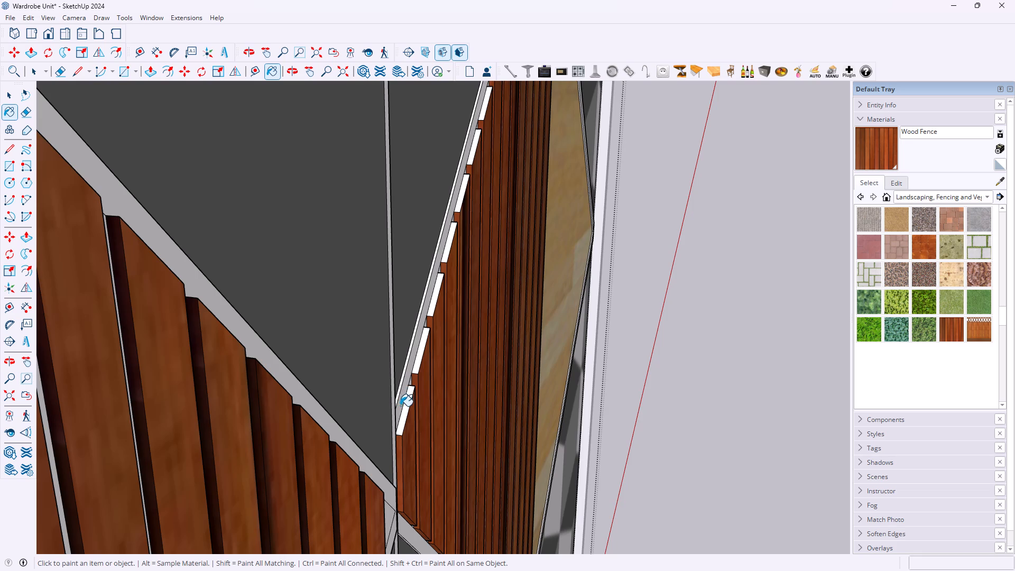
{"action": "left_click", "coordinate": [401, 406]}
{"action": "left_click", "coordinate": [414, 364]}
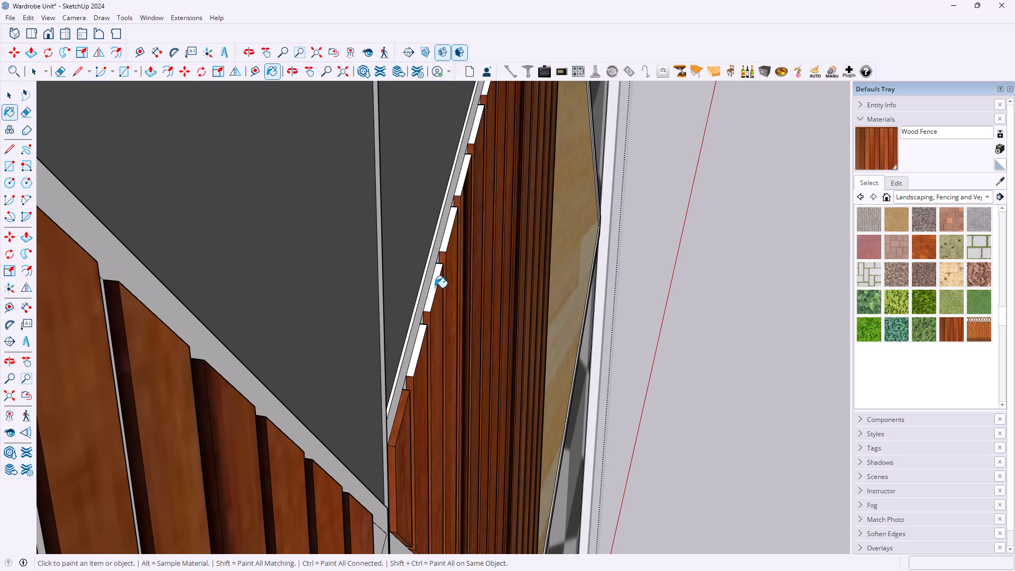
{"action": "left_click", "coordinate": [433, 287]}
{"action": "left_click", "coordinate": [446, 236]}
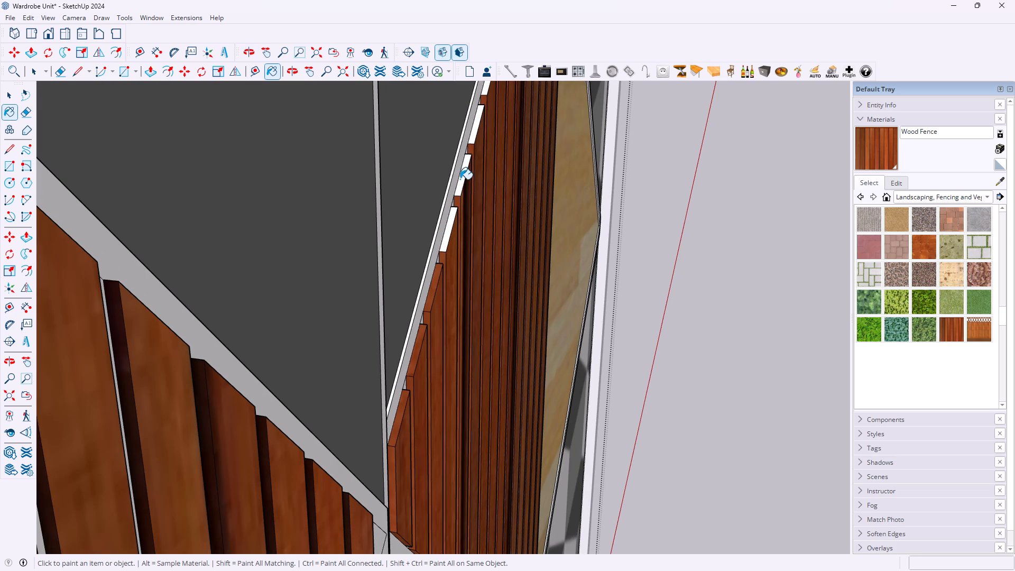
{"action": "left_click", "coordinate": [462, 177]}
{"action": "left_click", "coordinate": [476, 127]}
Paint the sloping upper end faces of the next six right-door slats, working outward, with Wood Fence.
{"action": "scroll", "coordinate": [478, 127], "scroll_direction": "up", "scroll_amount": 1}
{"action": "scroll", "coordinate": [479, 130], "scroll_direction": "down", "scroll_amount": 6}
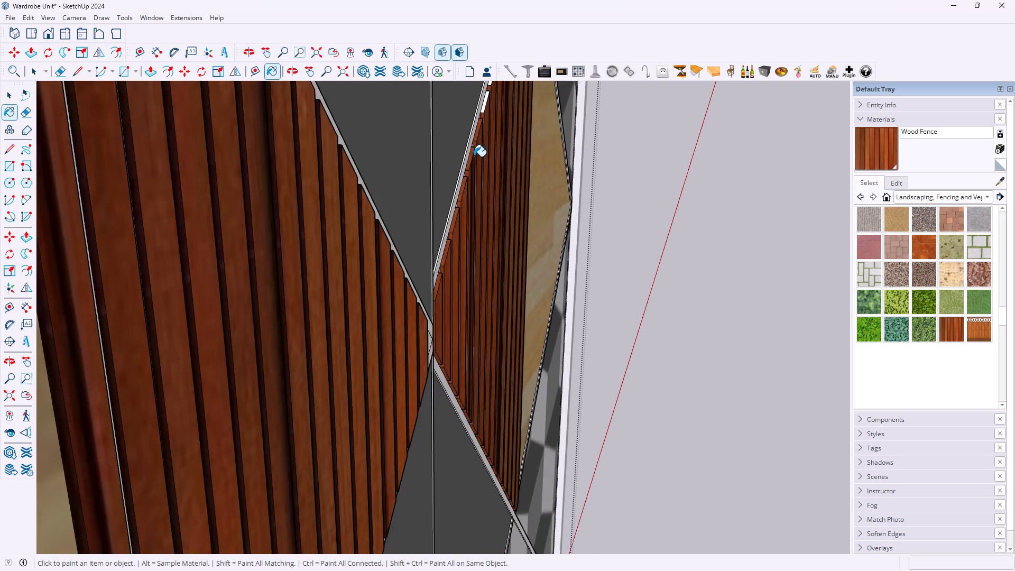
{"action": "scroll", "coordinate": [474, 156], "scroll_direction": "down", "scroll_amount": 19}
{"action": "scroll", "coordinate": [510, 96], "scroll_direction": "up", "scroll_amount": 12}
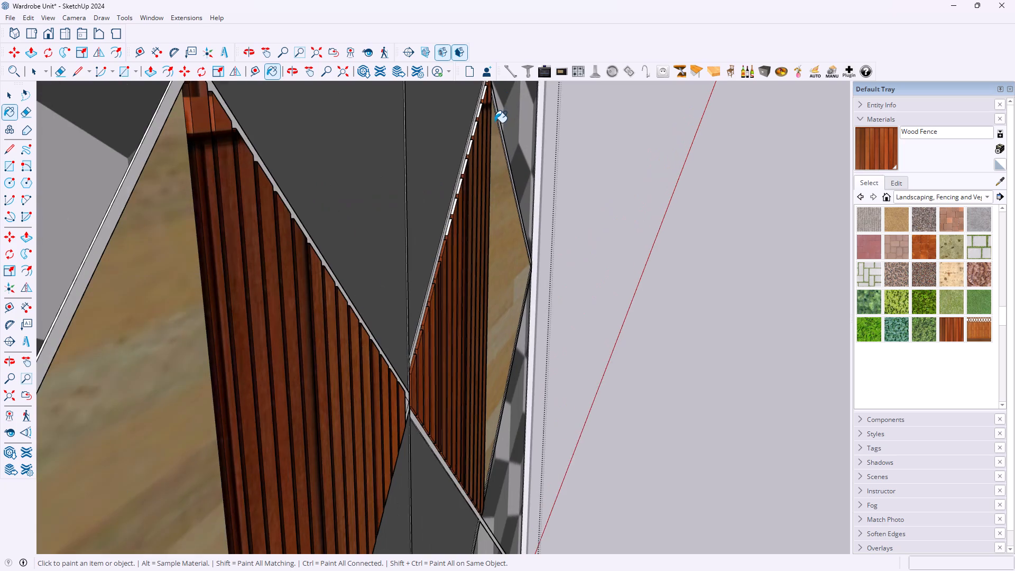
{"action": "scroll", "coordinate": [480, 117], "scroll_direction": "up", "scroll_amount": 10}
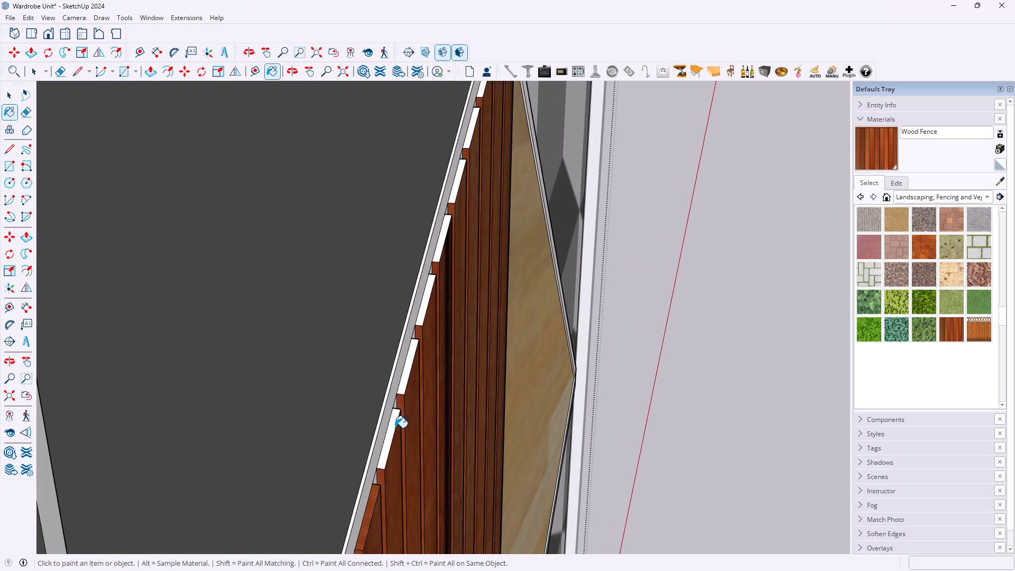
{"action": "left_click", "coordinate": [390, 431]}
{"action": "left_click", "coordinate": [408, 371]}
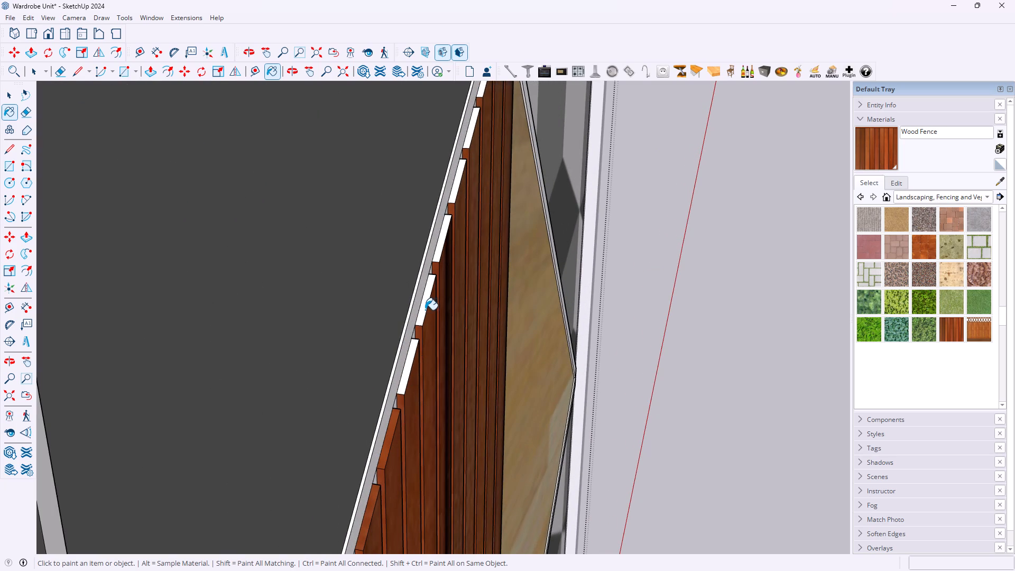
{"action": "left_click", "coordinate": [423, 309]}
{"action": "left_click", "coordinate": [440, 240]}
{"action": "left_click", "coordinate": [454, 191]}
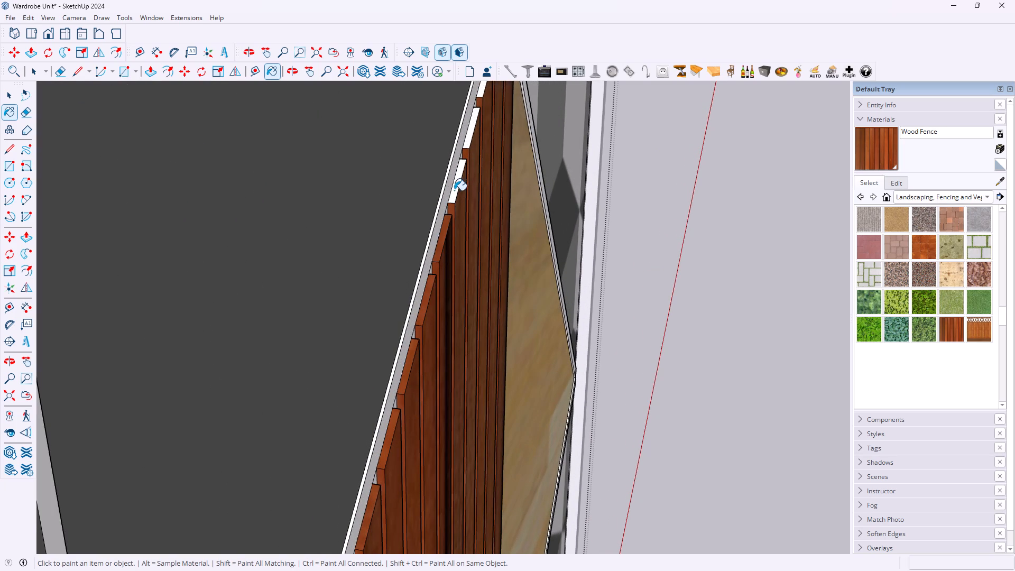
{"action": "left_click", "coordinate": [469, 138]}
Paint the sloping upper end faces of the three outermost right-door slats with Wood Fence.
{"action": "scroll", "coordinate": [467, 152], "scroll_direction": "down", "scroll_amount": 10}
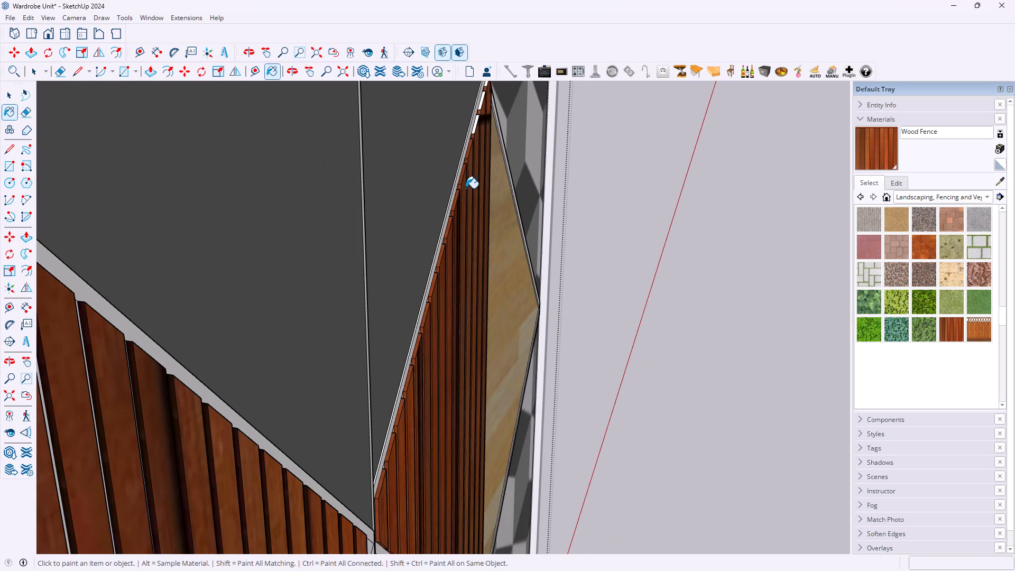
{"action": "scroll", "coordinate": [491, 101], "scroll_direction": "up", "scroll_amount": 14}
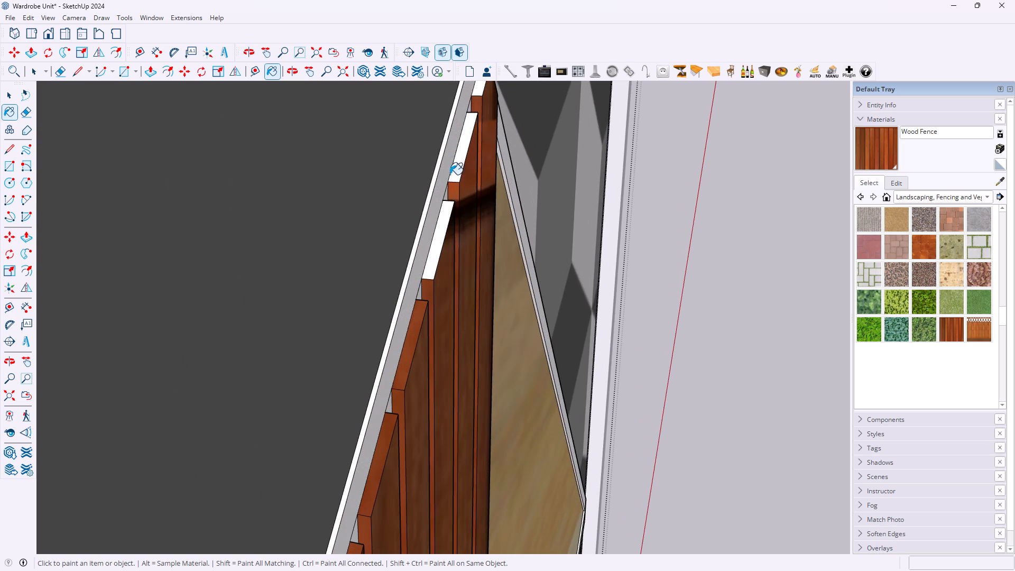
{"action": "left_click", "coordinate": [439, 230]}
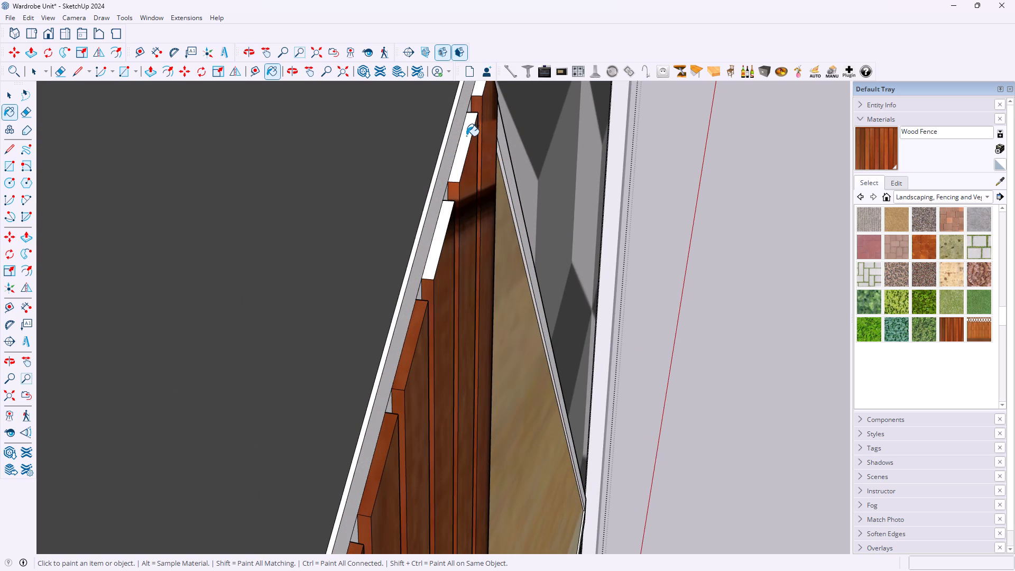
{"action": "left_click", "coordinate": [466, 136]}
{"action": "scroll", "coordinate": [470, 118], "scroll_direction": "down", "scroll_amount": 11}
{"action": "scroll", "coordinate": [478, 92], "scroll_direction": "up", "scroll_amount": 13}
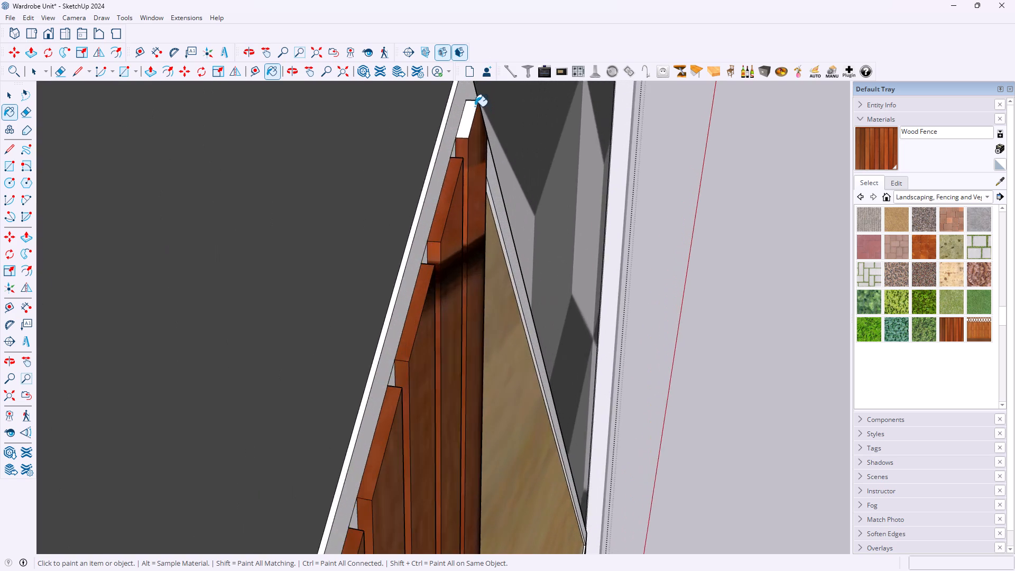
{"action": "scroll", "coordinate": [475, 106], "scroll_direction": "up", "scroll_amount": 4}
{"action": "left_click", "coordinate": [465, 123]}
Paint the small outward-sloping end face at the upper tip of the outermost right-door slat with Wood Fence.
{"action": "middle_click_drag", "start_coordinate": [493, 123], "coordinate": [85, 178]}
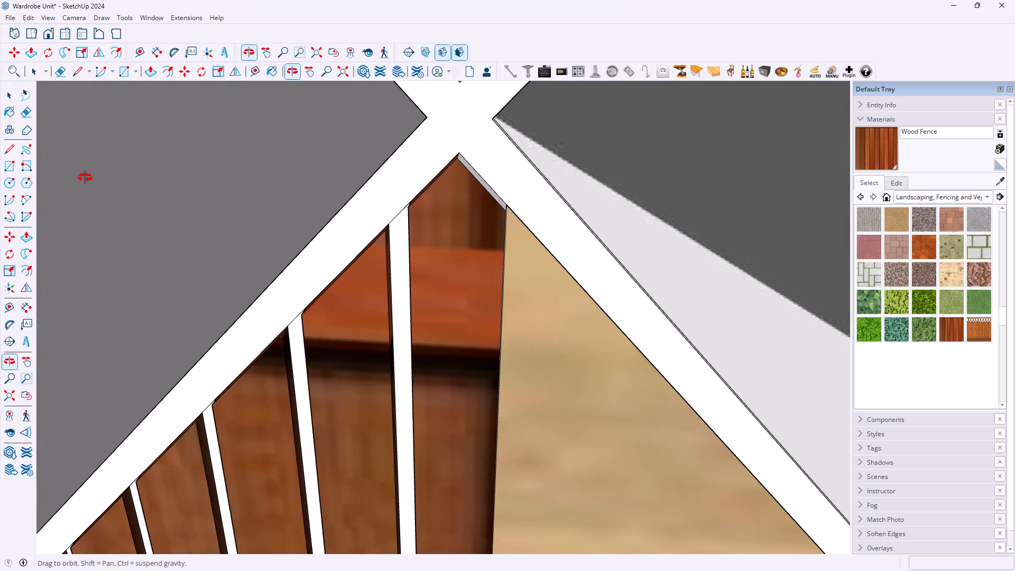
{"action": "middle_click_drag", "start_coordinate": [85, 178], "coordinate": [84, 175]}
{"action": "middle_click_drag", "start_coordinate": [615, 184], "coordinate": [432, 179]}
{"action": "left_click", "coordinate": [529, 216]}
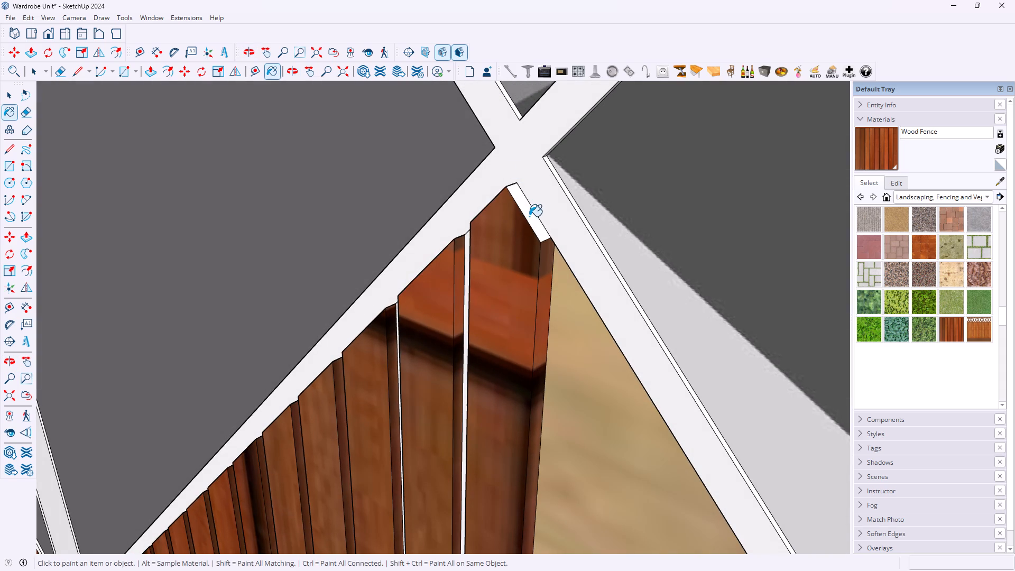
{"action": "scroll", "coordinate": [534, 218], "scroll_direction": "down", "scroll_amount": 20}
{"action": "scroll", "coordinate": [534, 218], "scroll_direction": "down", "scroll_amount": 3}
{"action": "scroll", "coordinate": [484, 422], "scroll_direction": "up", "scroll_amount": 1}
{"action": "scroll", "coordinate": [482, 421], "scroll_direction": "down", "scroll_amount": 5}
{"action": "middle_click_drag", "start_coordinate": [502, 421], "coordinate": [532, 395]}
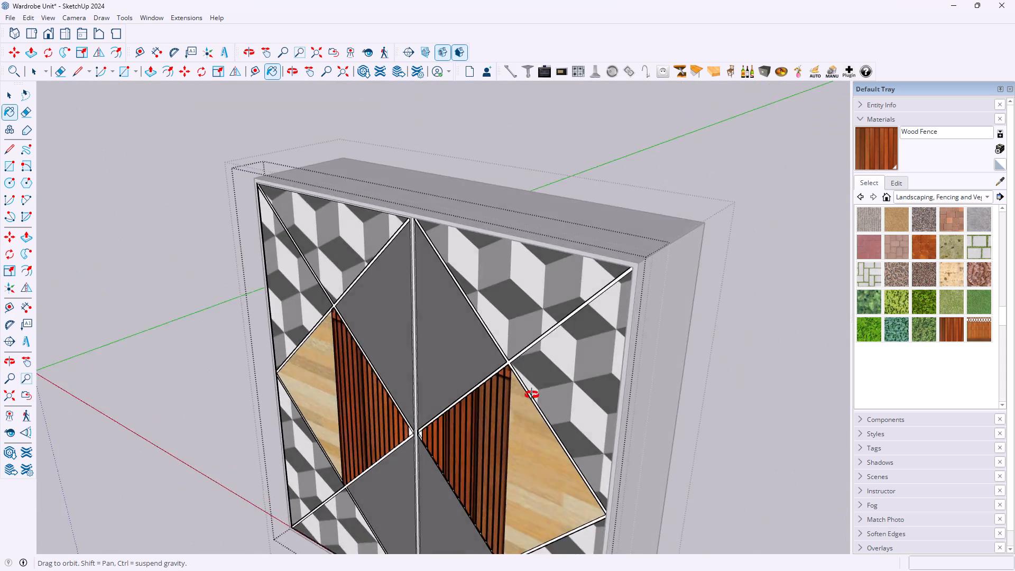
Examine the painted slats, diamond panels and the central gap between the two doors from the front.
{"action": "middle_click_drag", "start_coordinate": [532, 395], "coordinate": [662, 273]}
{"action": "scroll", "coordinate": [555, 361], "scroll_direction": "down", "scroll_amount": 4}
{"action": "scroll", "coordinate": [510, 429], "scroll_direction": "up", "scroll_amount": 10}
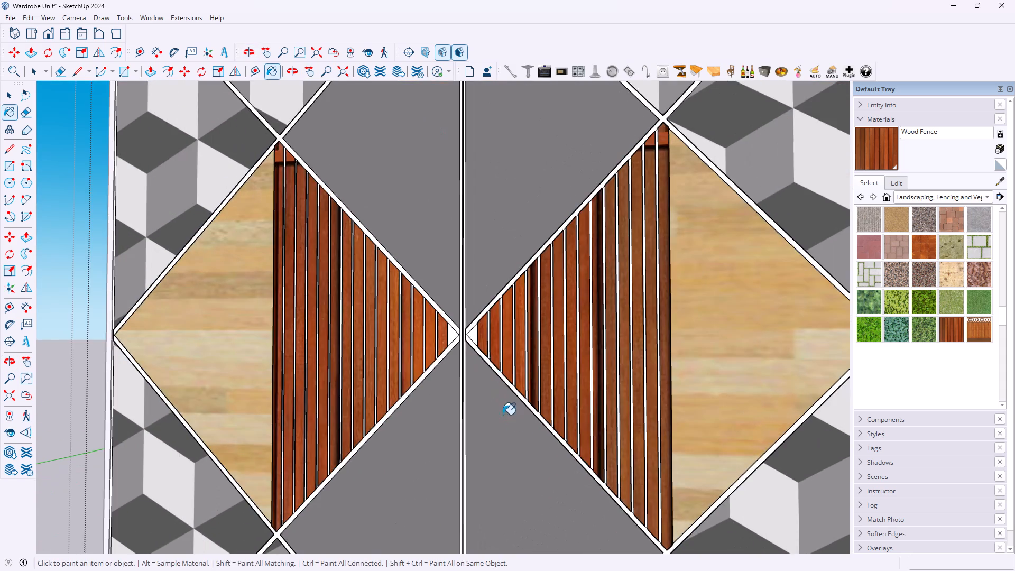
{"action": "scroll", "coordinate": [459, 354], "scroll_direction": "up", "scroll_amount": 4}
{"action": "scroll", "coordinate": [458, 354], "scroll_direction": "down", "scroll_amount": 9}
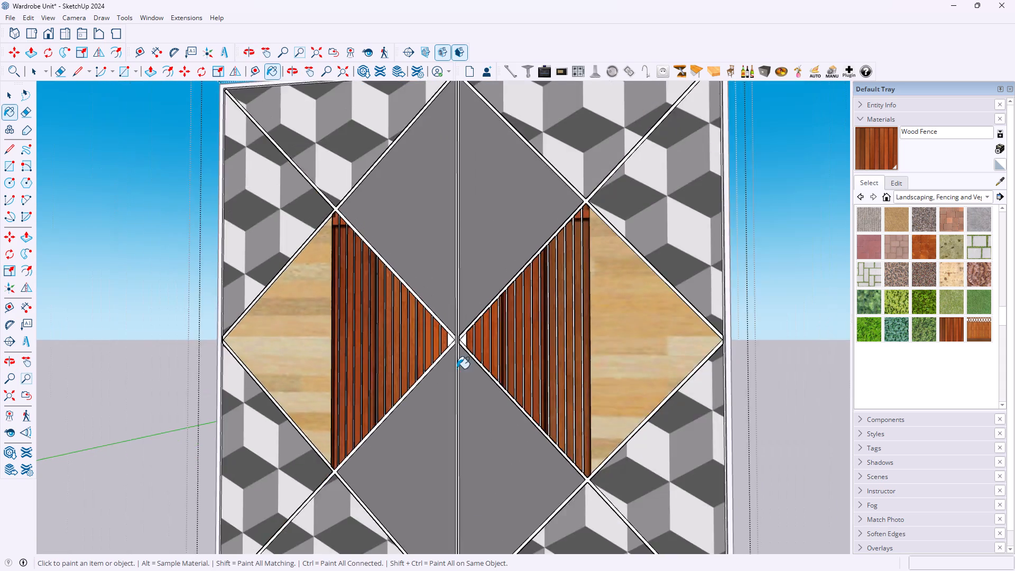
{"action": "scroll", "coordinate": [457, 369], "scroll_direction": "down", "scroll_amount": 6}
{"action": "scroll", "coordinate": [436, 372], "scroll_direction": "up", "scroll_amount": 14}
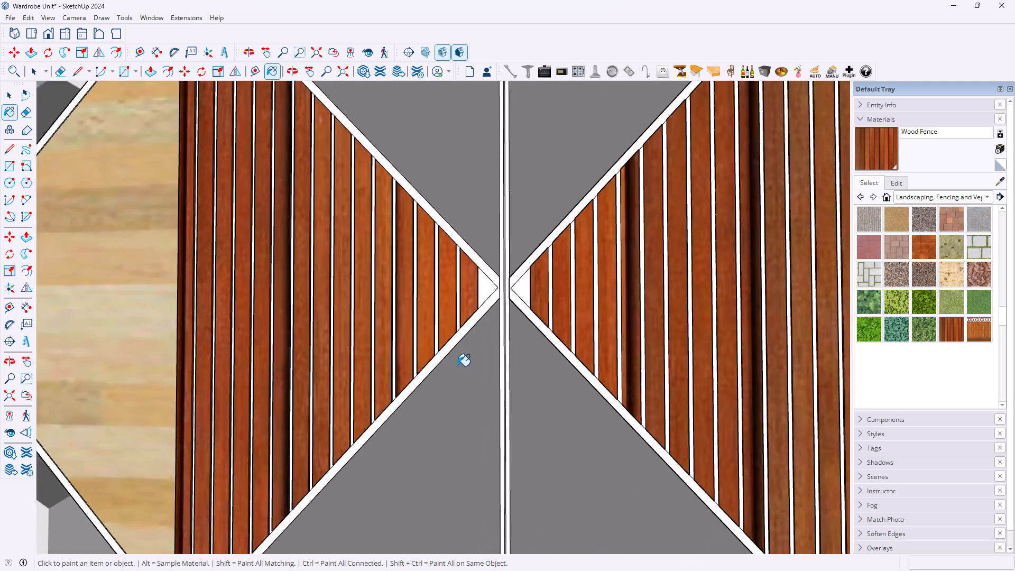
{"action": "scroll", "coordinate": [457, 366], "scroll_direction": "up", "scroll_amount": 2}
{"action": "scroll", "coordinate": [461, 366], "scroll_direction": "down", "scroll_amount": 20}
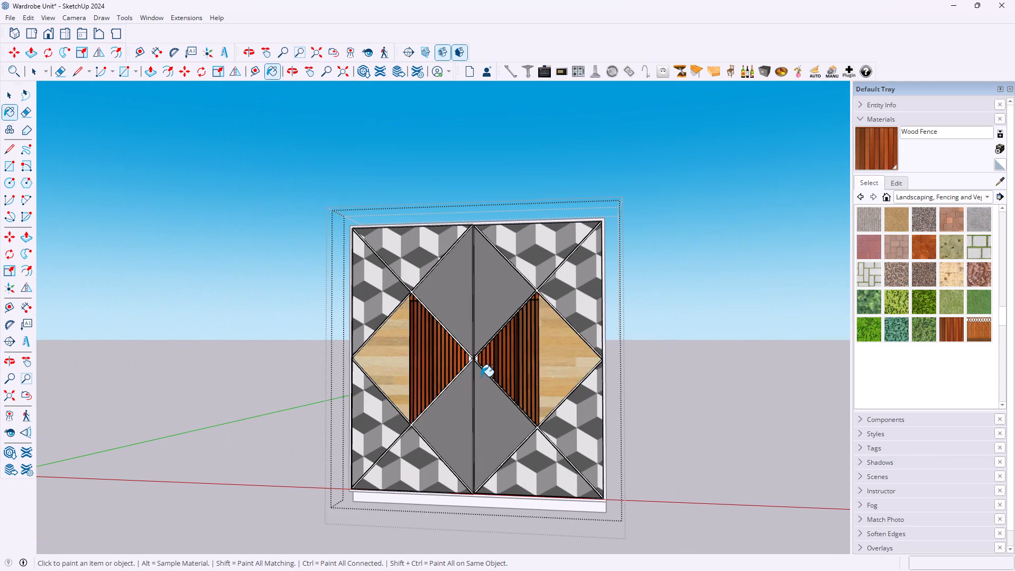
{"action": "scroll", "coordinate": [481, 437], "scroll_direction": "up", "scroll_amount": 10}
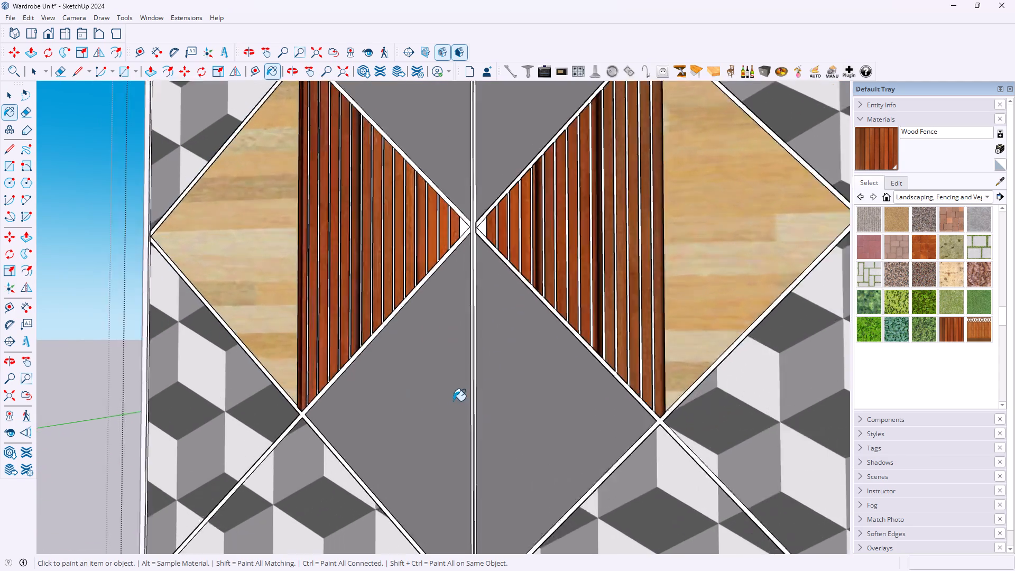
{"action": "scroll", "coordinate": [453, 401], "scroll_direction": "up", "scroll_amount": 8}
{"action": "scroll", "coordinate": [485, 368], "scroll_direction": "up", "scroll_amount": 13}
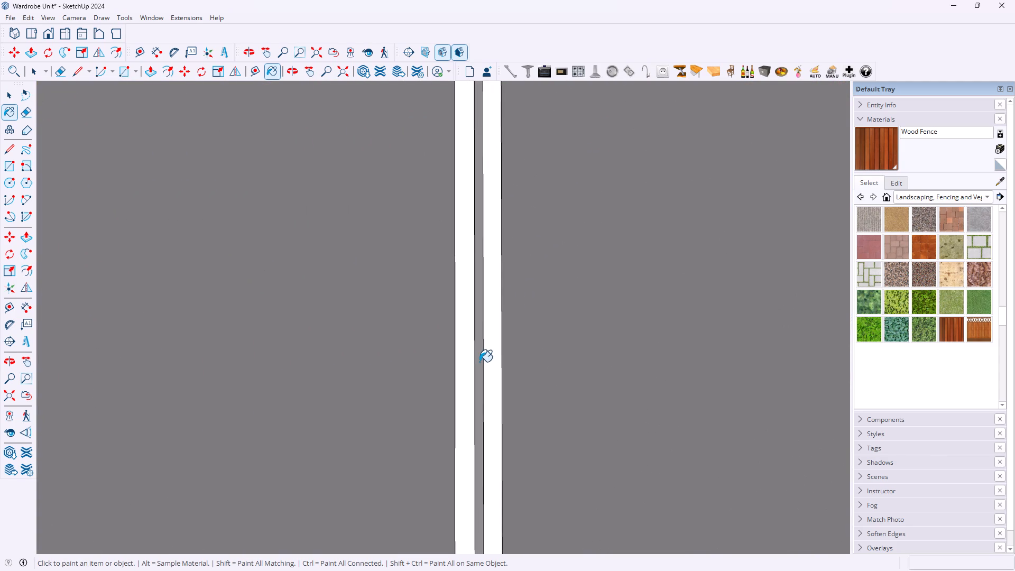
{"action": "scroll", "coordinate": [479, 362], "scroll_direction": "up", "scroll_amount": 1}
{"action": "middle_click_drag", "start_coordinate": [479, 362], "coordinate": [302, 363]}
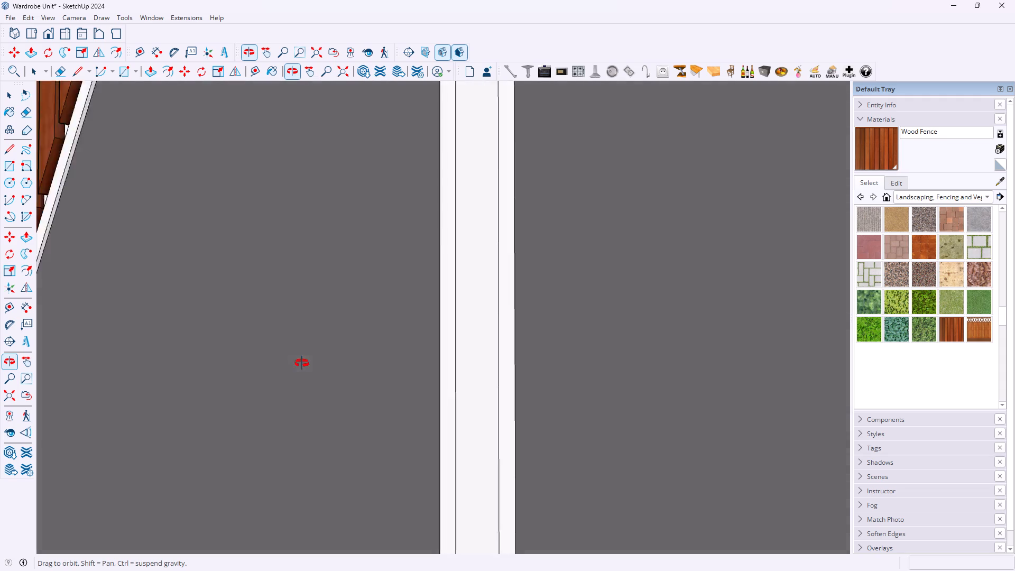
{"action": "middle_click_drag", "start_coordinate": [302, 363], "coordinate": [503, 370]}
{"action": "scroll", "coordinate": [505, 370], "scroll_direction": "down", "scroll_amount": 15}
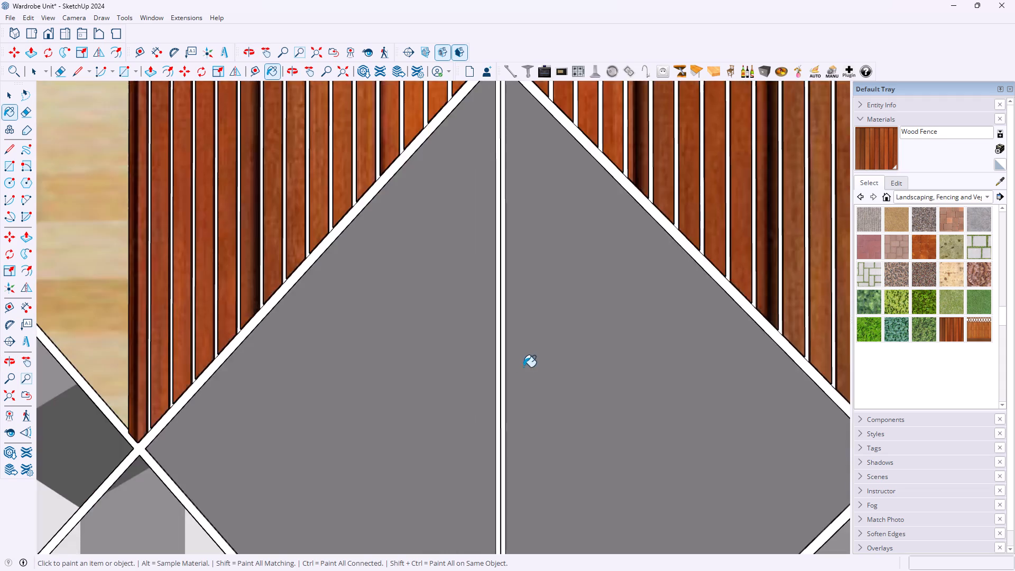
{"action": "scroll", "coordinate": [523, 367], "scroll_direction": "down", "scroll_amount": 19}
{"action": "scroll", "coordinate": [566, 416], "scroll_direction": "up", "scroll_amount": 2}
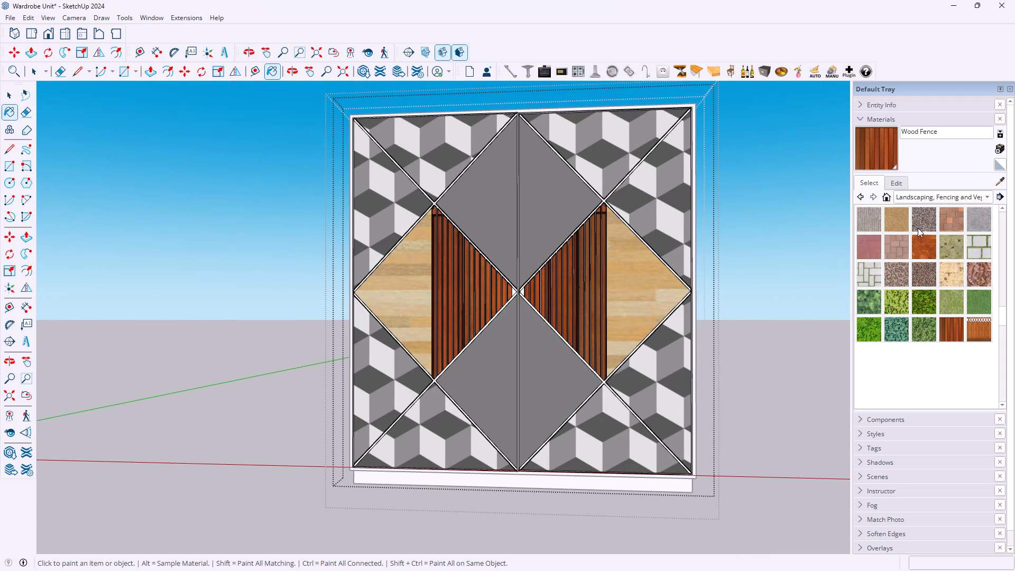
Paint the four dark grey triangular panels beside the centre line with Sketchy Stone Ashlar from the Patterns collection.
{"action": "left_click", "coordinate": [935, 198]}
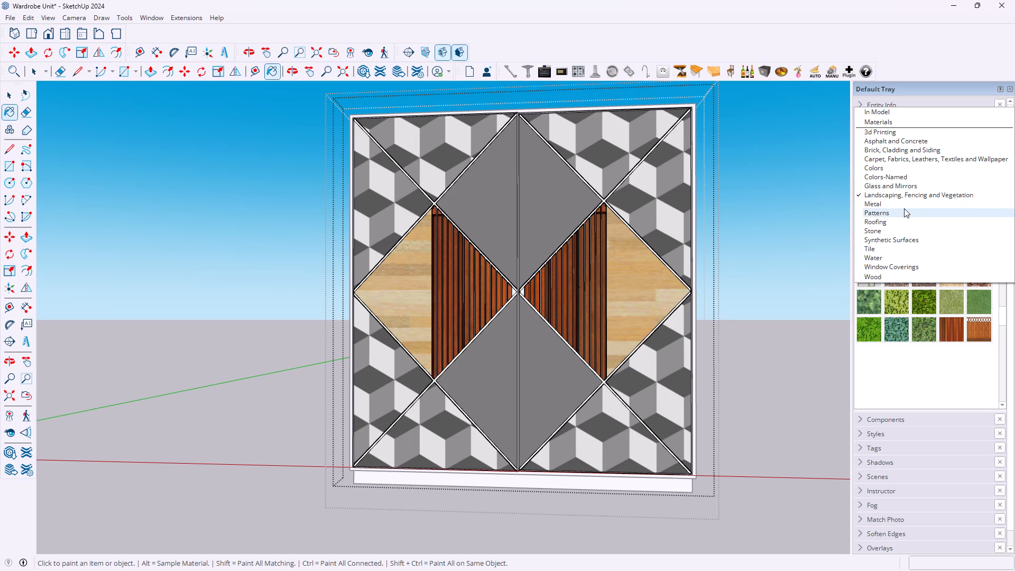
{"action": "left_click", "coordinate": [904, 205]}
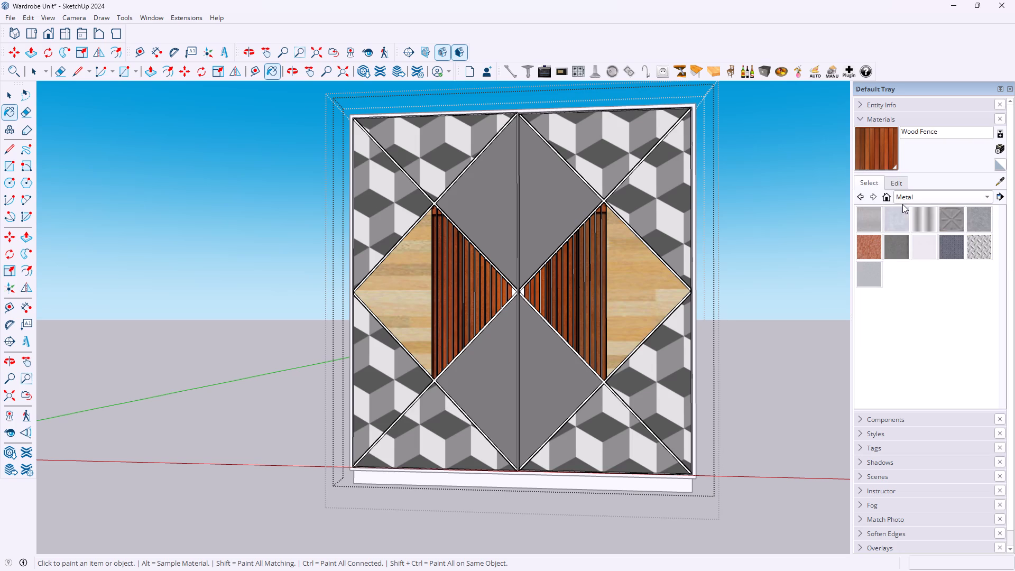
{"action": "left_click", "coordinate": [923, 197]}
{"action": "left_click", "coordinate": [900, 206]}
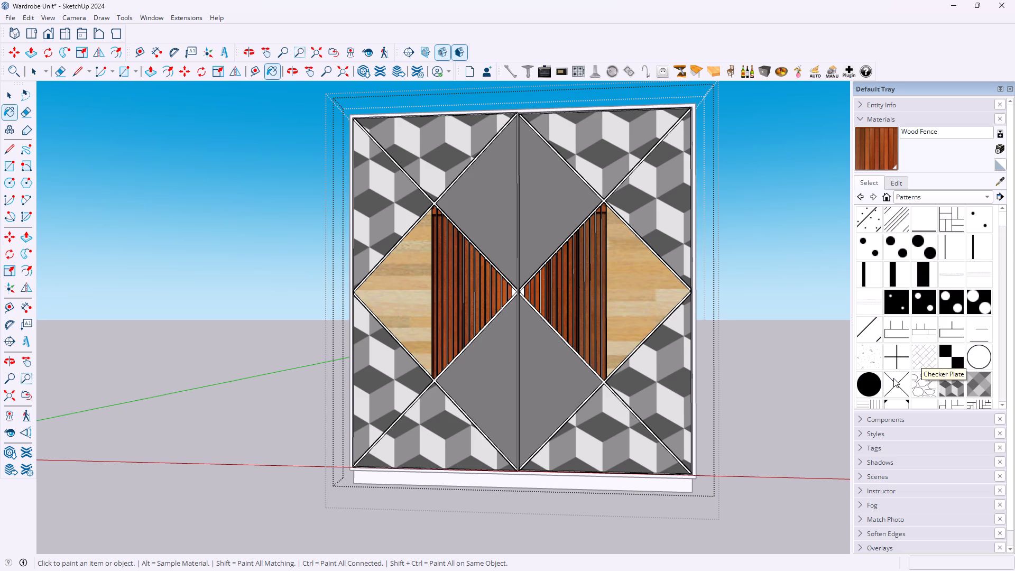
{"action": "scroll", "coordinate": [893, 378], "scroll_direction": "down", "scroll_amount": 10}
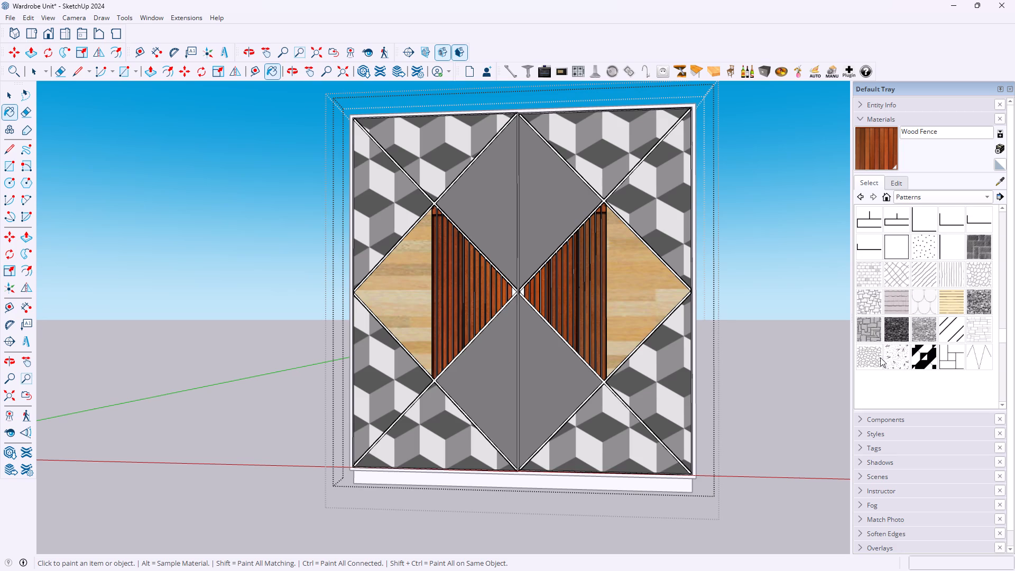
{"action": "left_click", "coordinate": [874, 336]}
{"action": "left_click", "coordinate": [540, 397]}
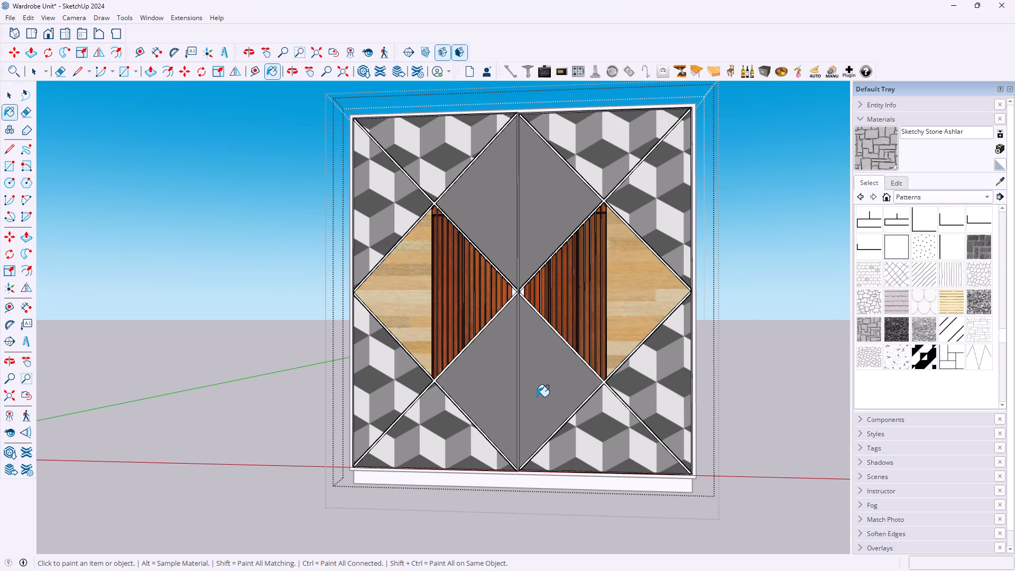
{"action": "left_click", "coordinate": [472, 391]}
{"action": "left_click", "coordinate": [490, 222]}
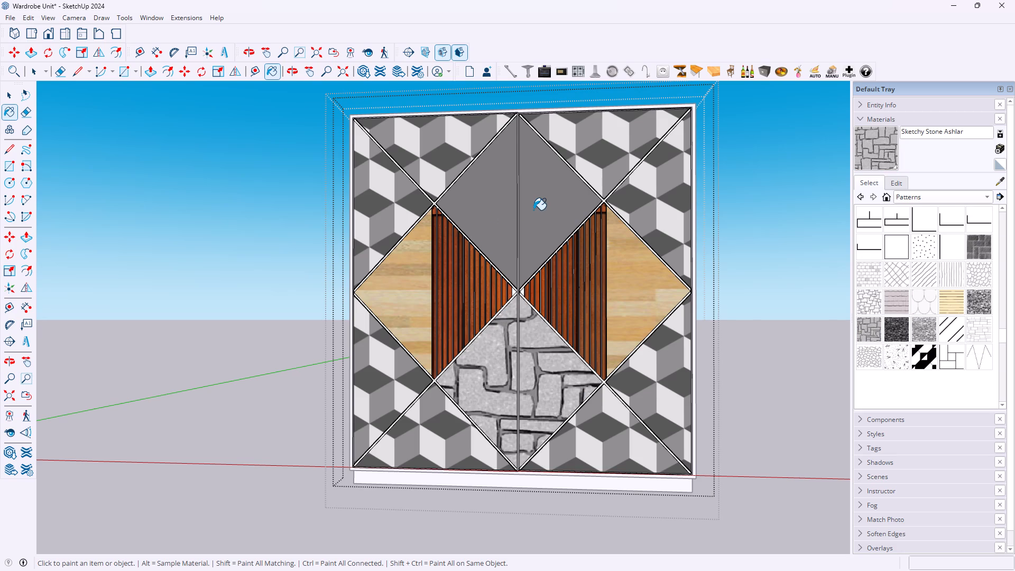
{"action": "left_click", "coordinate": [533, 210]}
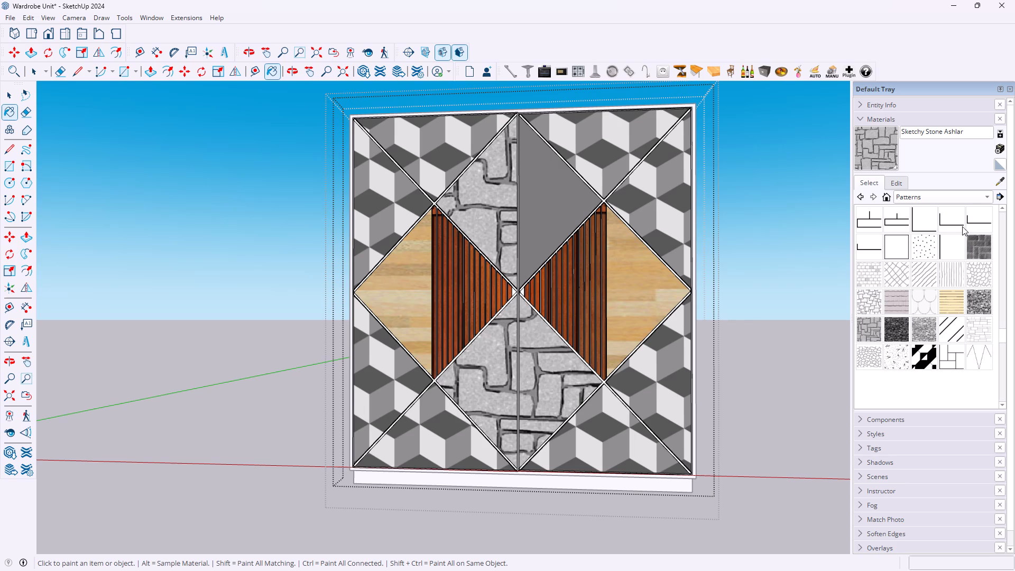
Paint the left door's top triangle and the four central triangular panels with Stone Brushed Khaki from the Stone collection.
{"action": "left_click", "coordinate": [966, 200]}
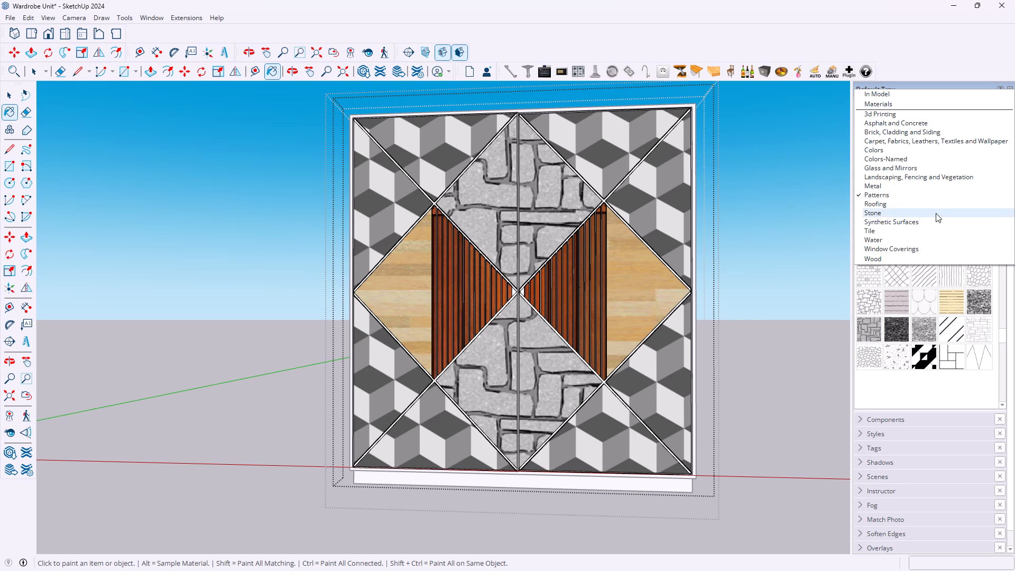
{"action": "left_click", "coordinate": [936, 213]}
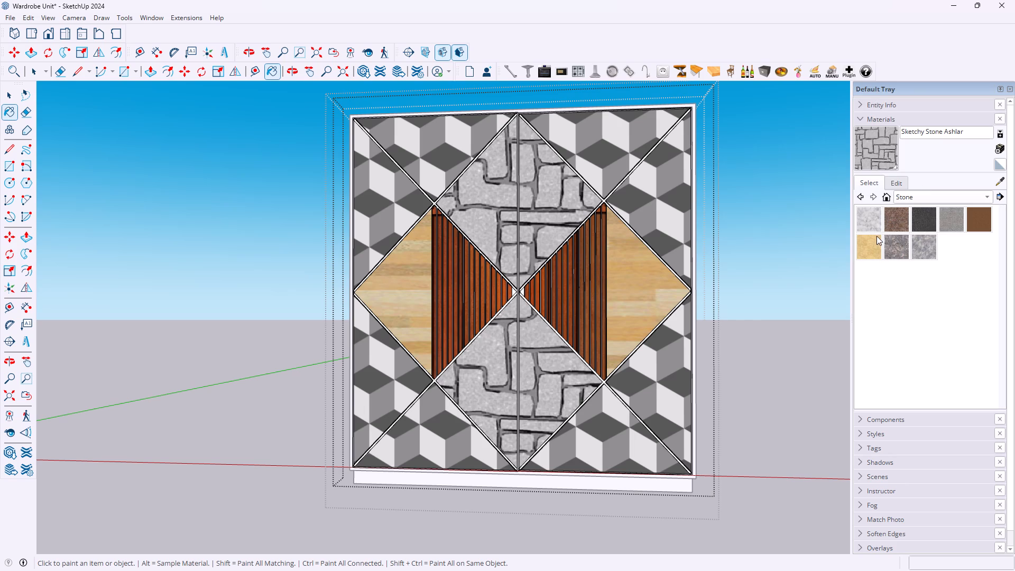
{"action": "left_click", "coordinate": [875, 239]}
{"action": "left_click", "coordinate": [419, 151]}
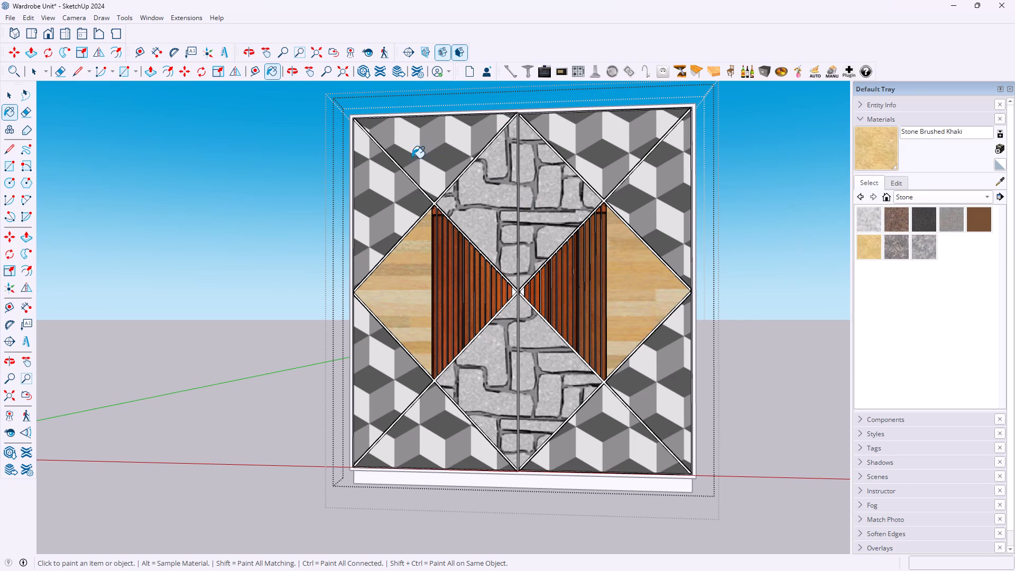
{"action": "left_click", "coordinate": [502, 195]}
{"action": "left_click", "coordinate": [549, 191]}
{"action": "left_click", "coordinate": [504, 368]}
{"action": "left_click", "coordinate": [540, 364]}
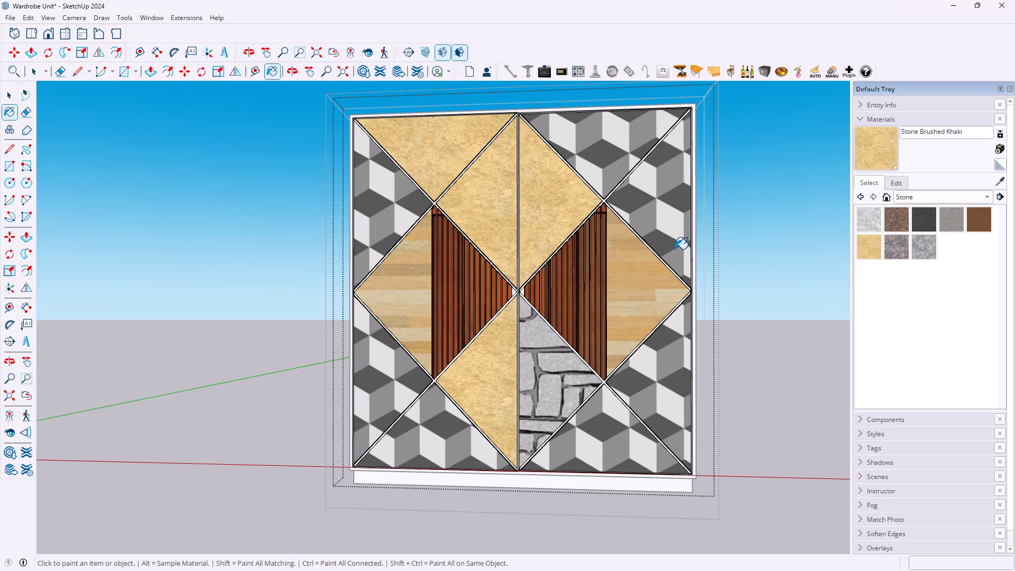
Paint the four triangular panels beside the centre line with Wood Floor Light from the Wood collection.
{"action": "left_click", "coordinate": [979, 199]}
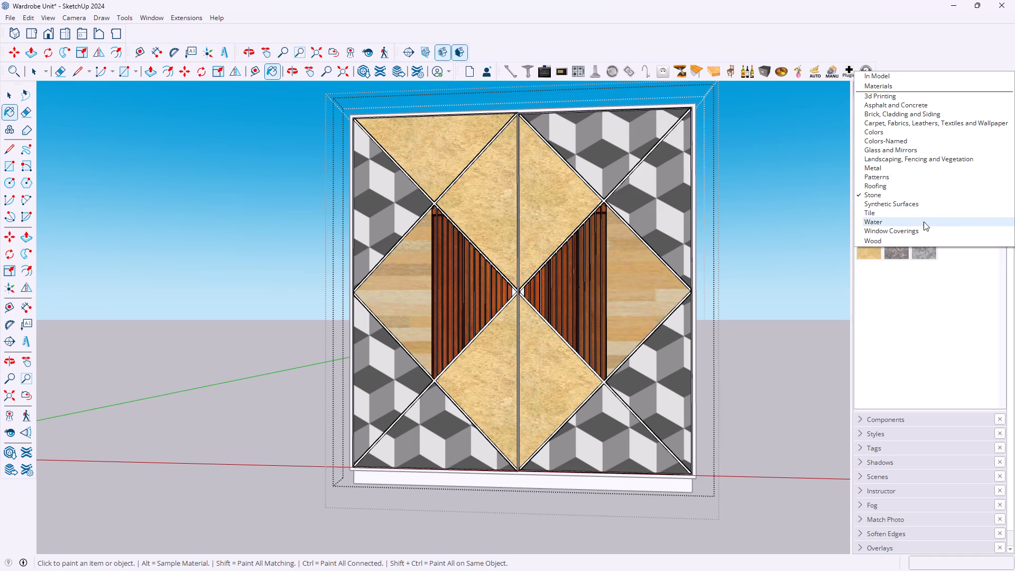
{"action": "left_click", "coordinate": [893, 242]}
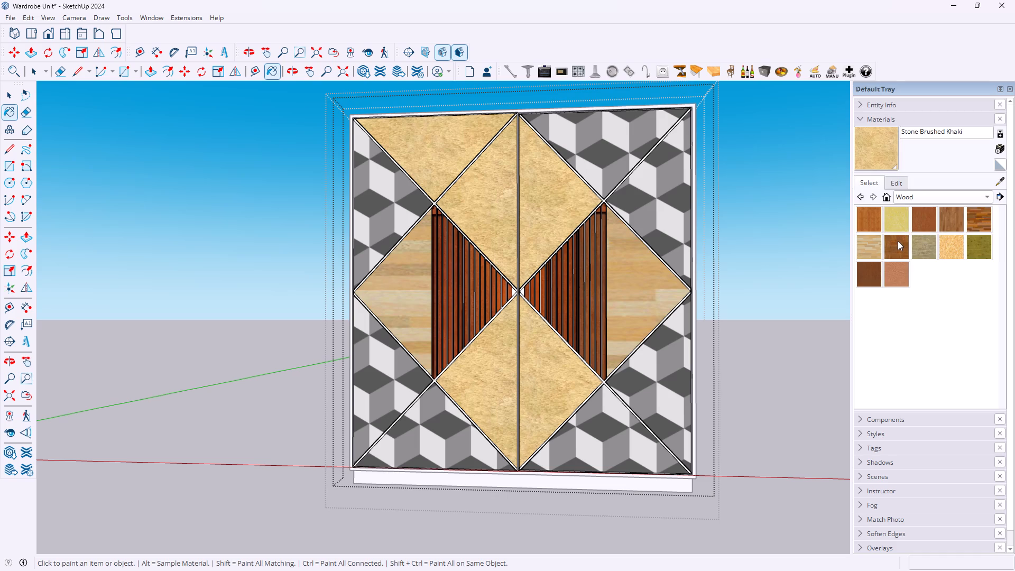
{"action": "left_click", "coordinate": [869, 246]}
{"action": "left_click", "coordinate": [562, 385]}
{"action": "left_click", "coordinate": [471, 388]}
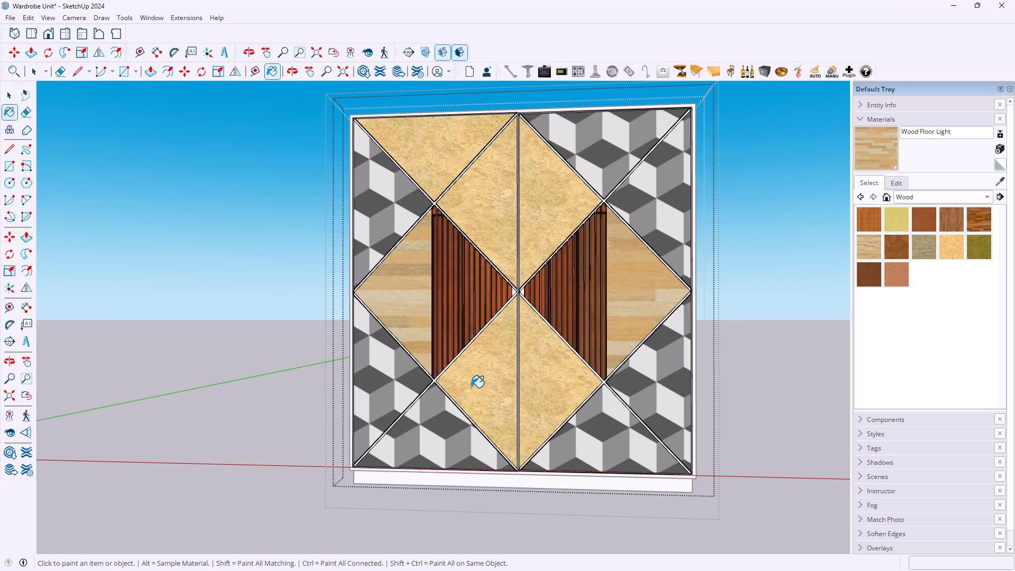
{"action": "left_click", "coordinate": [479, 224]}
{"action": "left_click", "coordinate": [551, 206]}
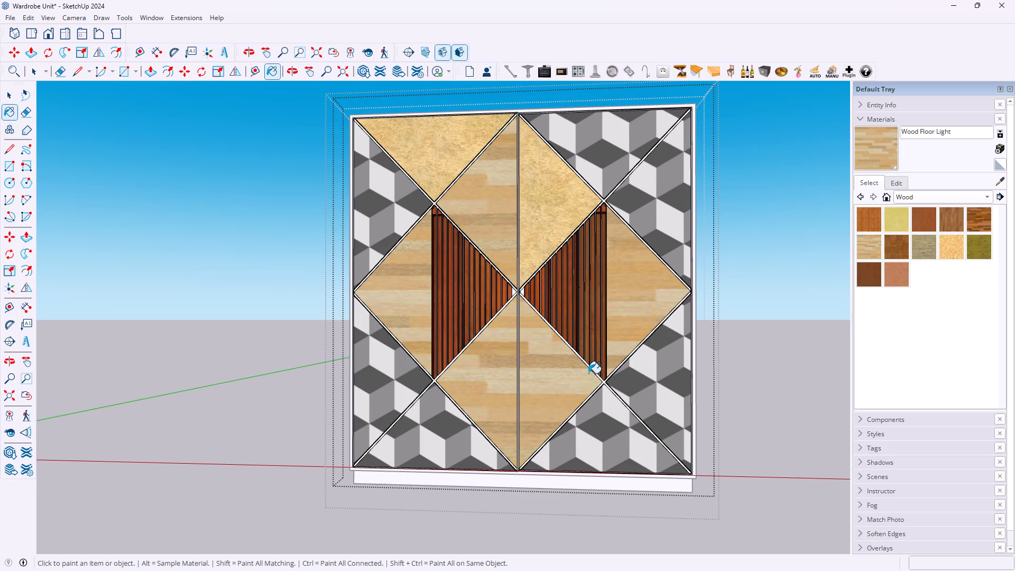
Paint the eight remaining top, bottom and outer-side triangular panels of both doors with Wood Floor Light.
{"action": "left_click", "coordinate": [606, 433]}
{"action": "left_click", "coordinate": [648, 402]}
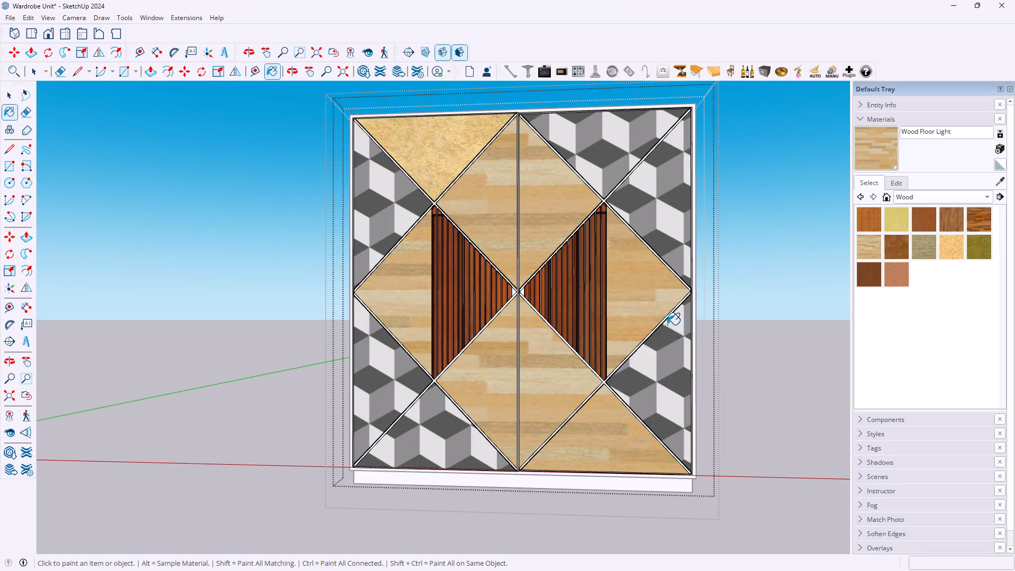
{"action": "left_click", "coordinate": [677, 240]}
{"action": "left_click", "coordinate": [618, 145]}
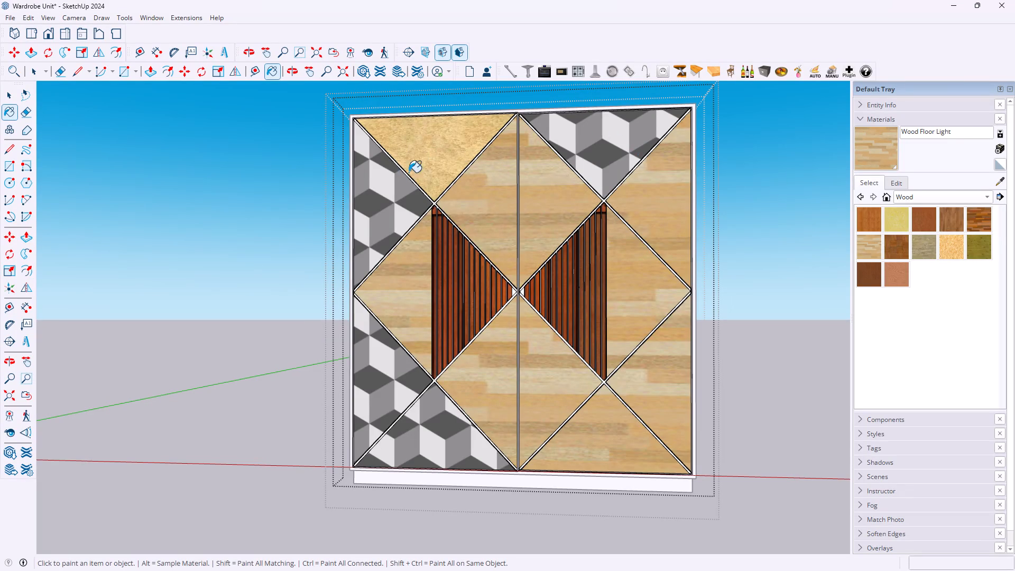
{"action": "left_click", "coordinate": [431, 161]}
{"action": "left_click", "coordinate": [377, 187]}
{"action": "left_click_drag", "start_coordinate": [364, 403], "coordinate": [364, 409]}
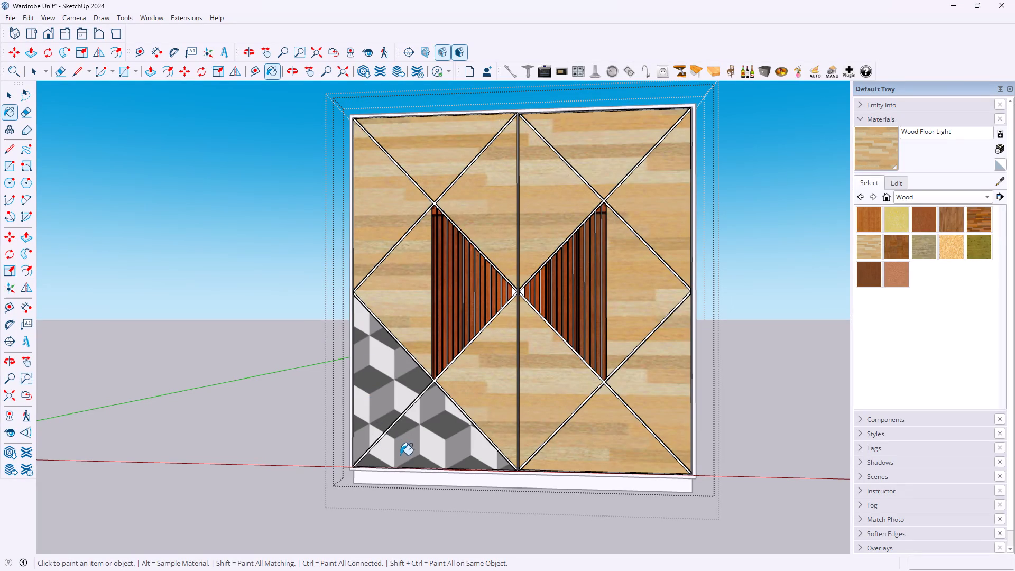
{"action": "left_click", "coordinate": [405, 459]}
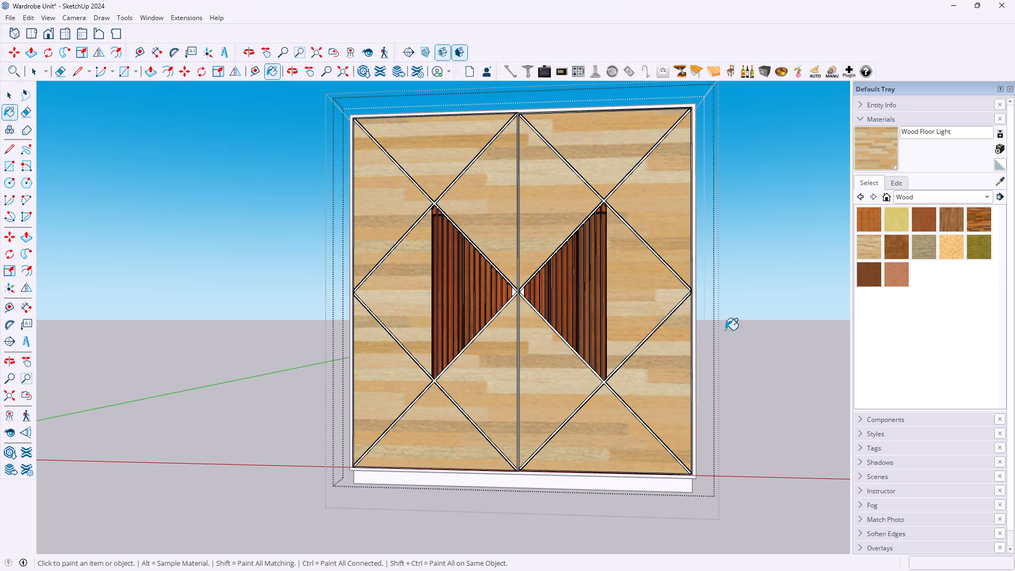
Paint the left door's bottom triangular panel with Blinds Roman Hobbled Blue from the Window Coverings collection.
{"action": "left_click", "coordinate": [964, 199]}
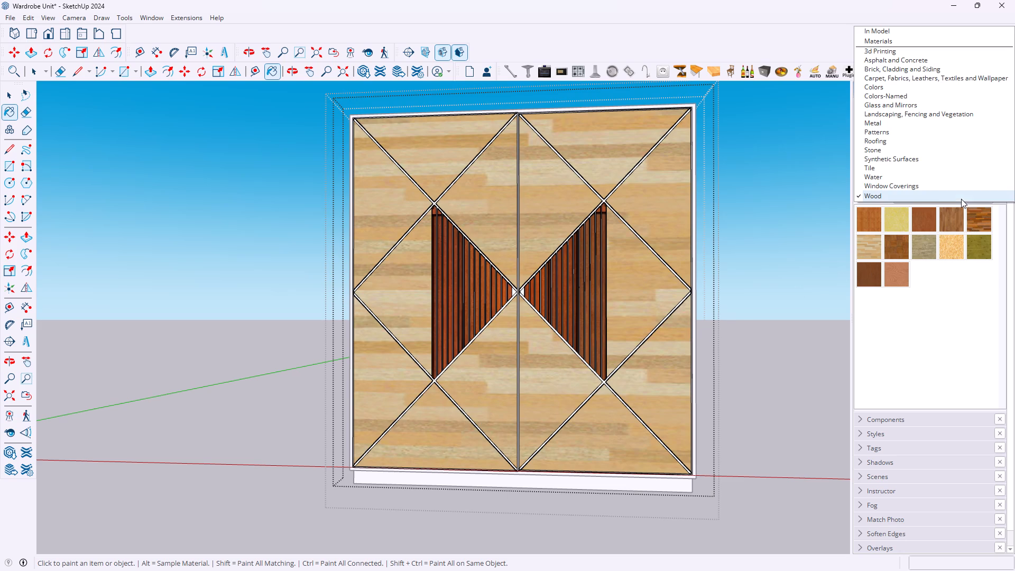
{"action": "left_click", "coordinate": [896, 186]}
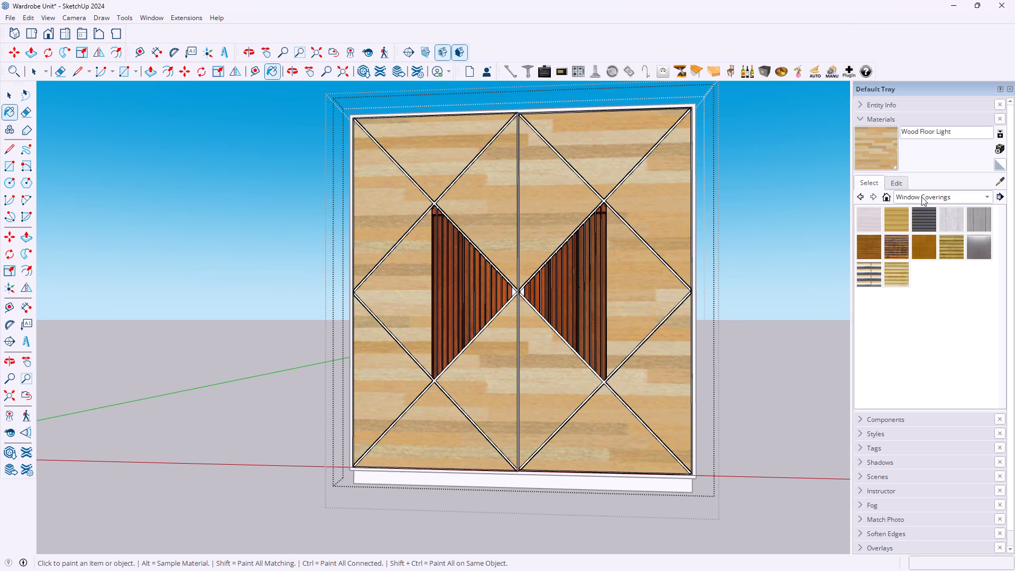
{"action": "left_click", "coordinate": [924, 222]}
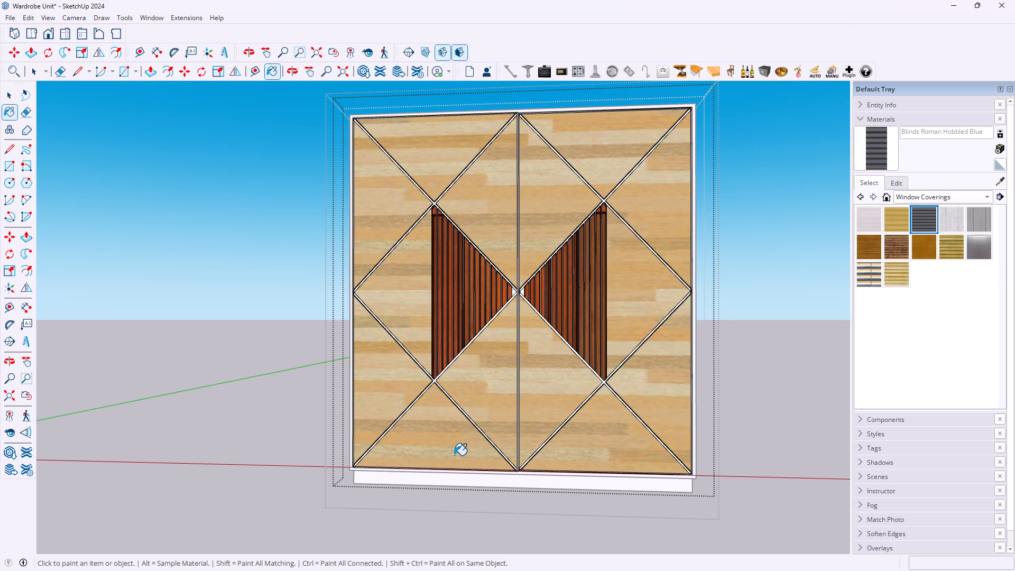
{"action": "left_click", "coordinate": [454, 455]}
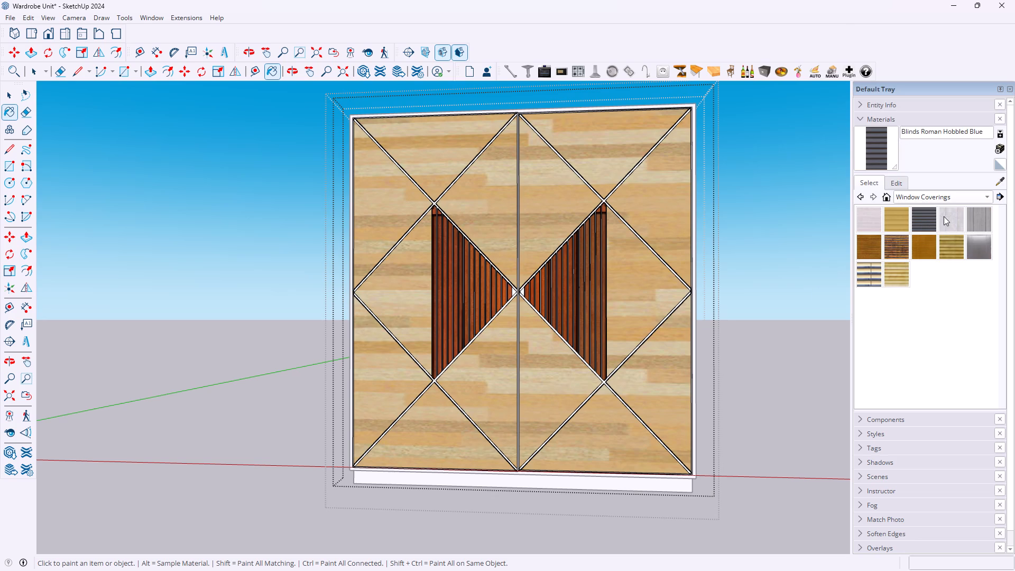
Paint the eight top, bottom and outer corner triangular panels of both doors with Resin Blue from the 3d Printing collection.
{"action": "left_click", "coordinate": [951, 194]}
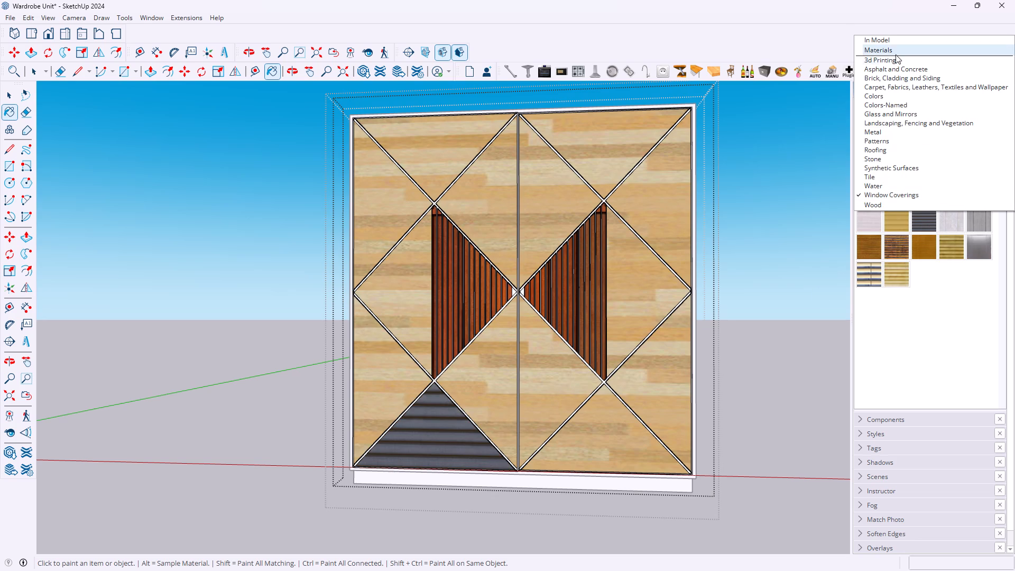
{"action": "left_click", "coordinate": [893, 71]}
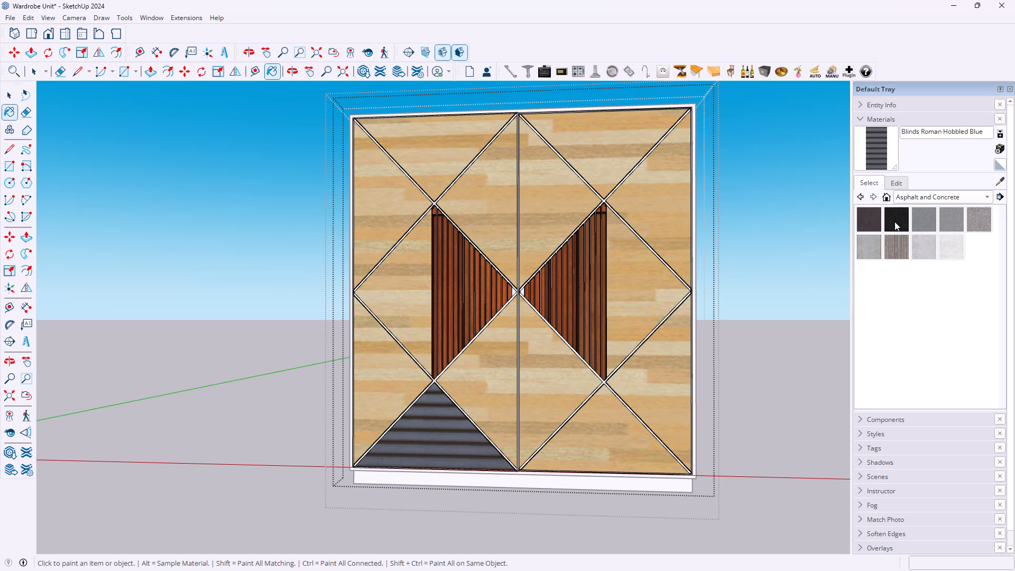
{"action": "left_click", "coordinate": [930, 198]}
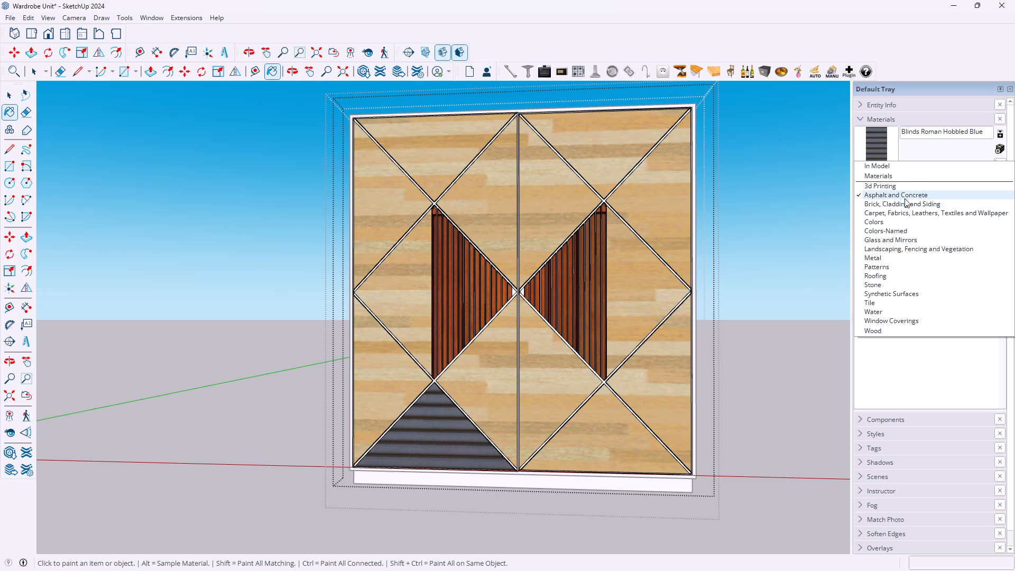
{"action": "left_click", "coordinate": [904, 202]}
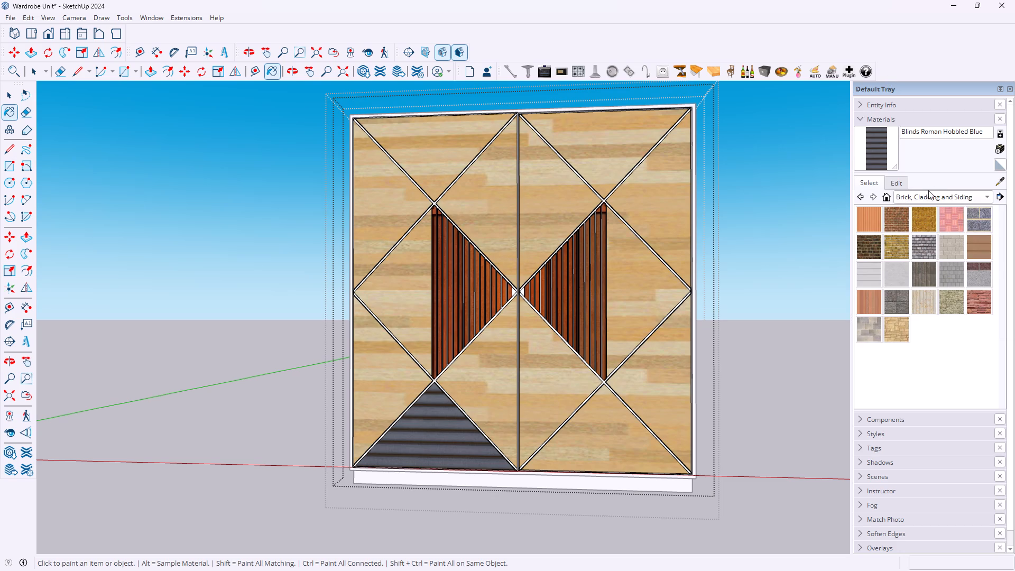
{"action": "left_click", "coordinate": [929, 195]}
{"action": "left_click", "coordinate": [919, 178]}
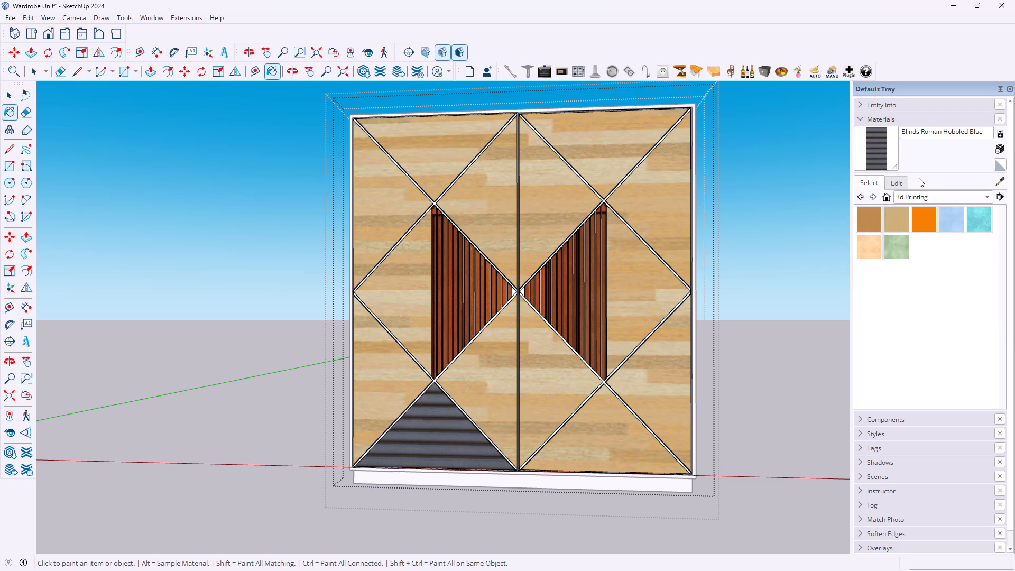
{"action": "left_click", "coordinate": [957, 226]}
{"action": "left_click", "coordinate": [430, 445]}
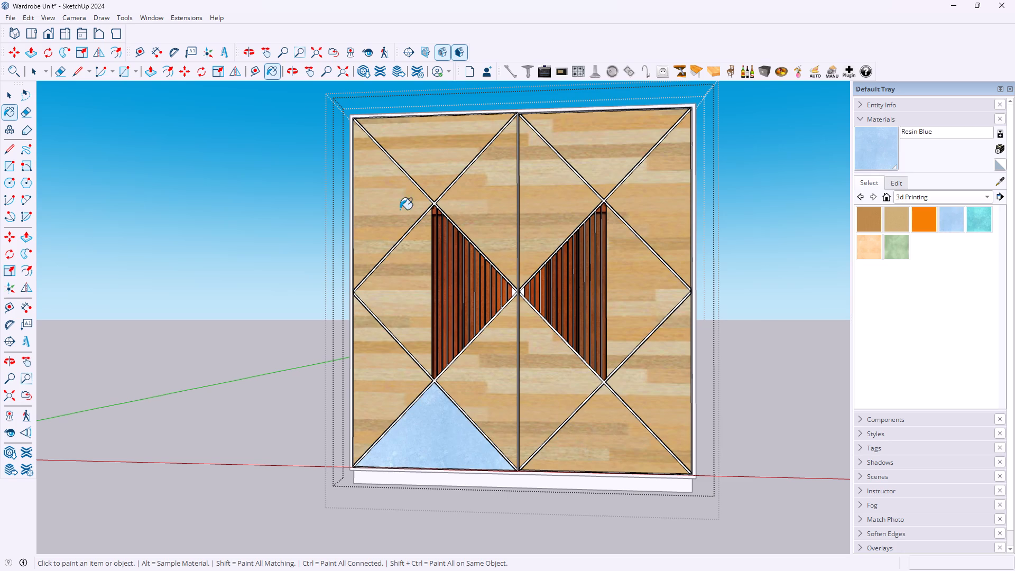
{"action": "left_click", "coordinate": [438, 166]}
{"action": "left_click", "coordinate": [604, 427]}
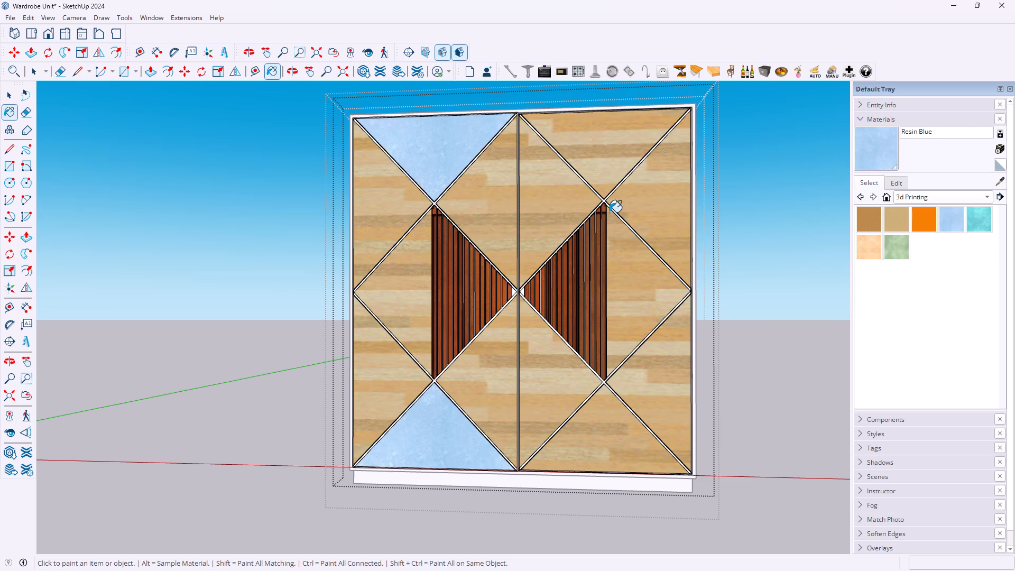
{"action": "left_click", "coordinate": [605, 160]}
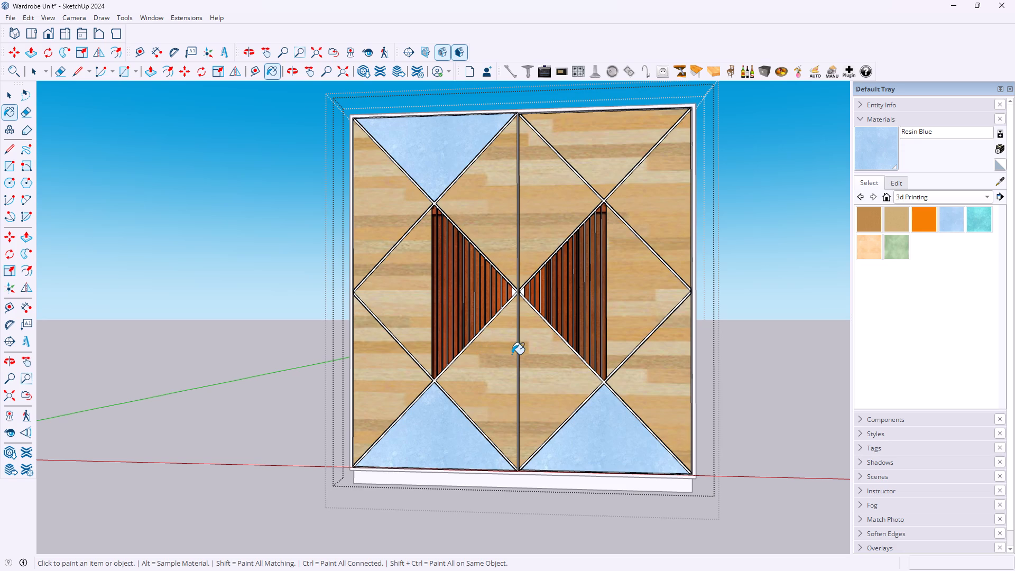
{"action": "left_click", "coordinate": [681, 380]}
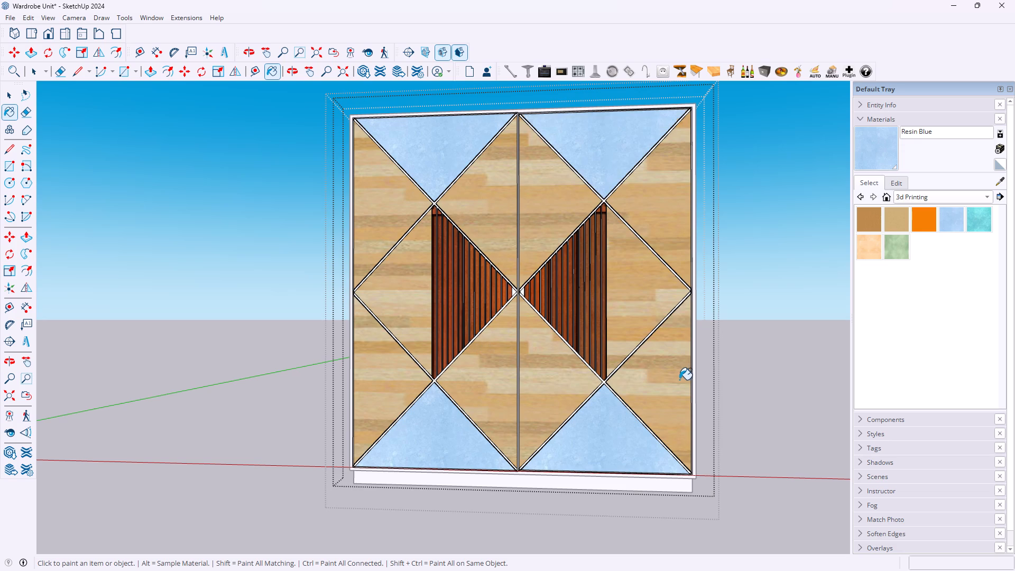
{"action": "left_click", "coordinate": [368, 389]}
{"action": "left_click", "coordinate": [366, 246]}
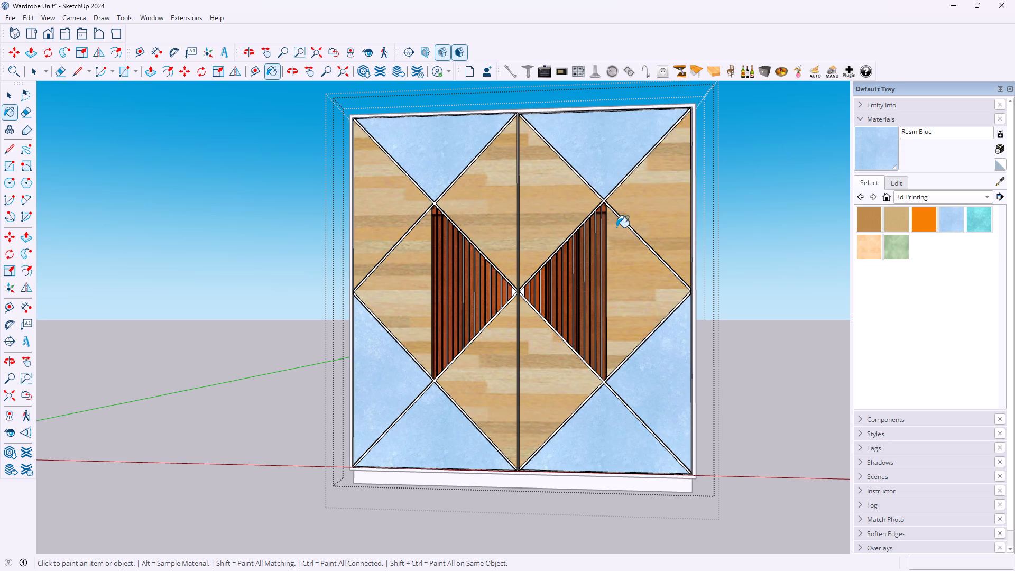
{"action": "left_click", "coordinate": [651, 210]}
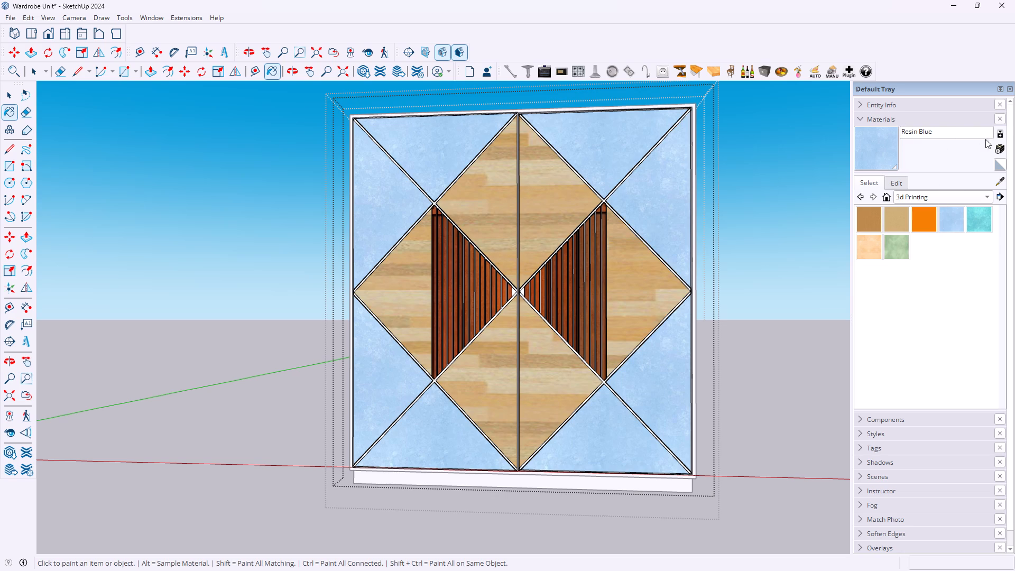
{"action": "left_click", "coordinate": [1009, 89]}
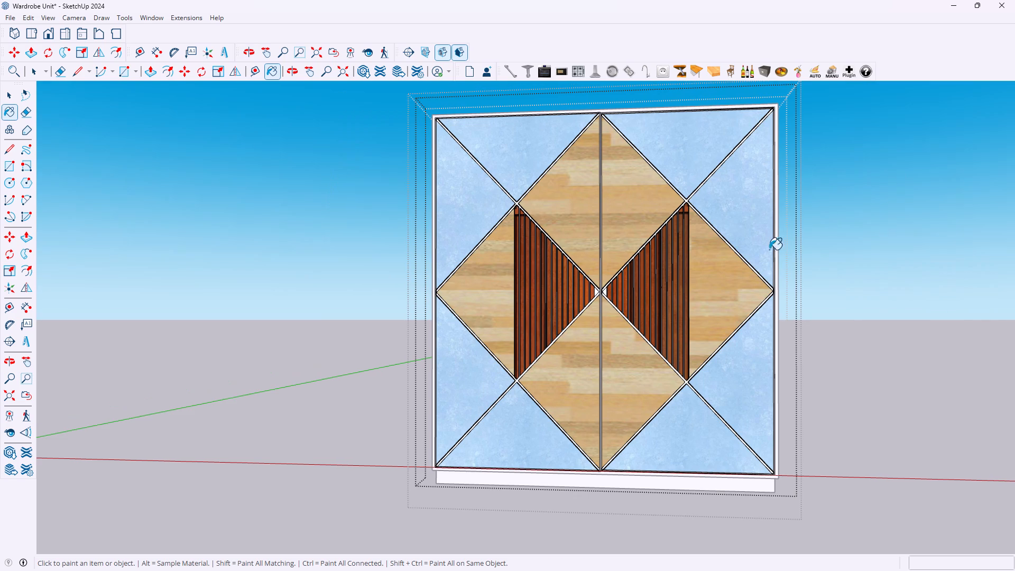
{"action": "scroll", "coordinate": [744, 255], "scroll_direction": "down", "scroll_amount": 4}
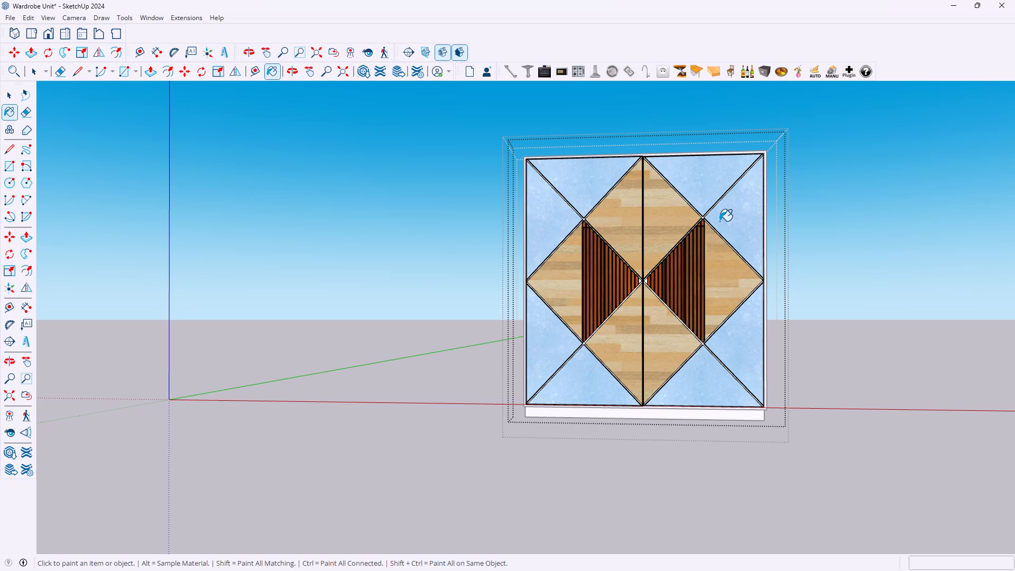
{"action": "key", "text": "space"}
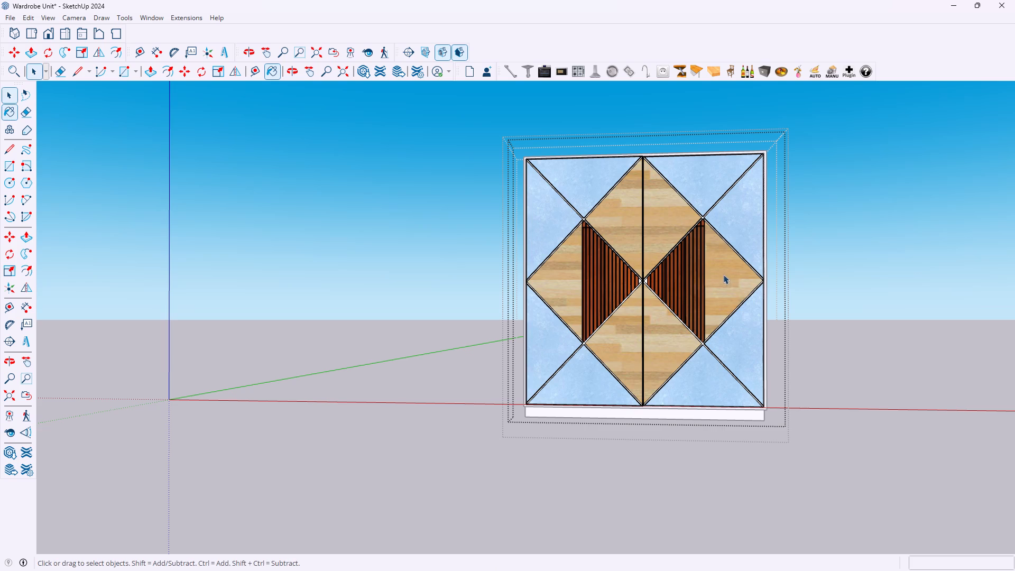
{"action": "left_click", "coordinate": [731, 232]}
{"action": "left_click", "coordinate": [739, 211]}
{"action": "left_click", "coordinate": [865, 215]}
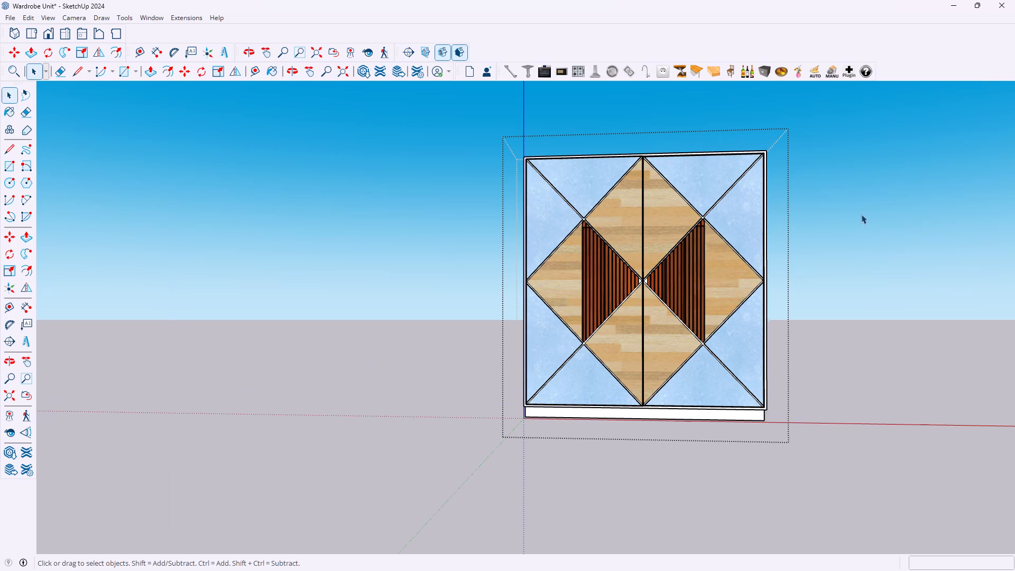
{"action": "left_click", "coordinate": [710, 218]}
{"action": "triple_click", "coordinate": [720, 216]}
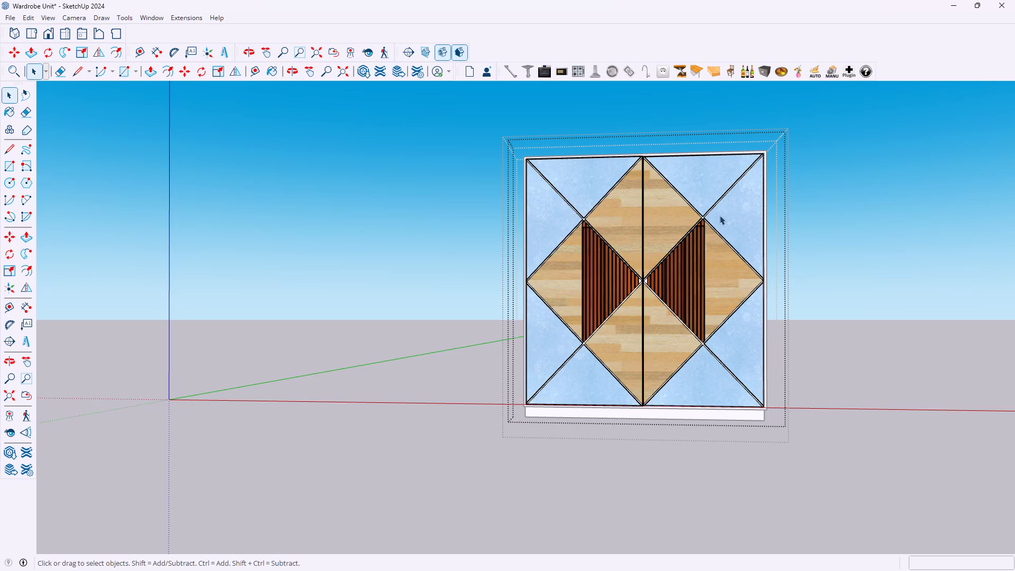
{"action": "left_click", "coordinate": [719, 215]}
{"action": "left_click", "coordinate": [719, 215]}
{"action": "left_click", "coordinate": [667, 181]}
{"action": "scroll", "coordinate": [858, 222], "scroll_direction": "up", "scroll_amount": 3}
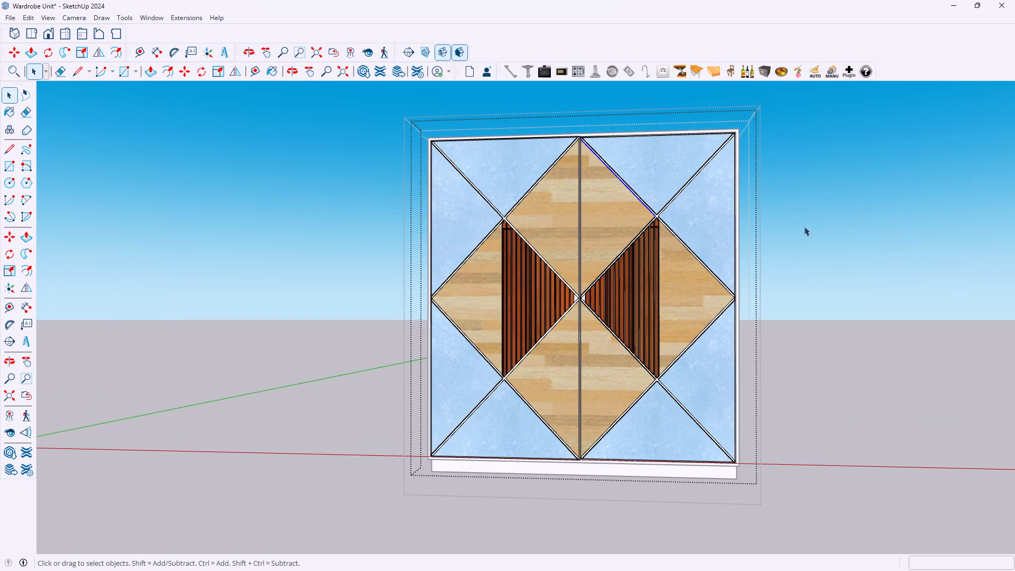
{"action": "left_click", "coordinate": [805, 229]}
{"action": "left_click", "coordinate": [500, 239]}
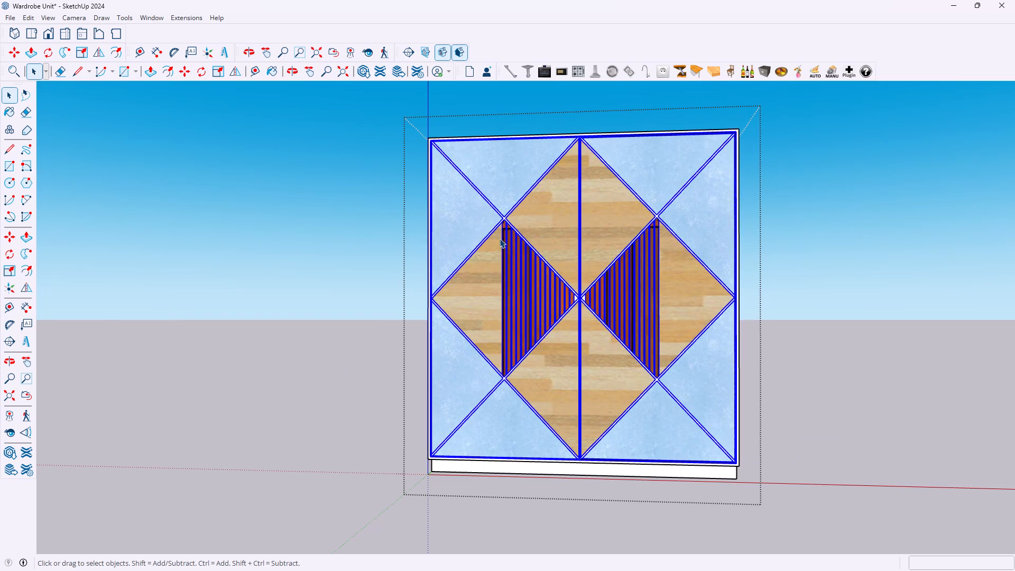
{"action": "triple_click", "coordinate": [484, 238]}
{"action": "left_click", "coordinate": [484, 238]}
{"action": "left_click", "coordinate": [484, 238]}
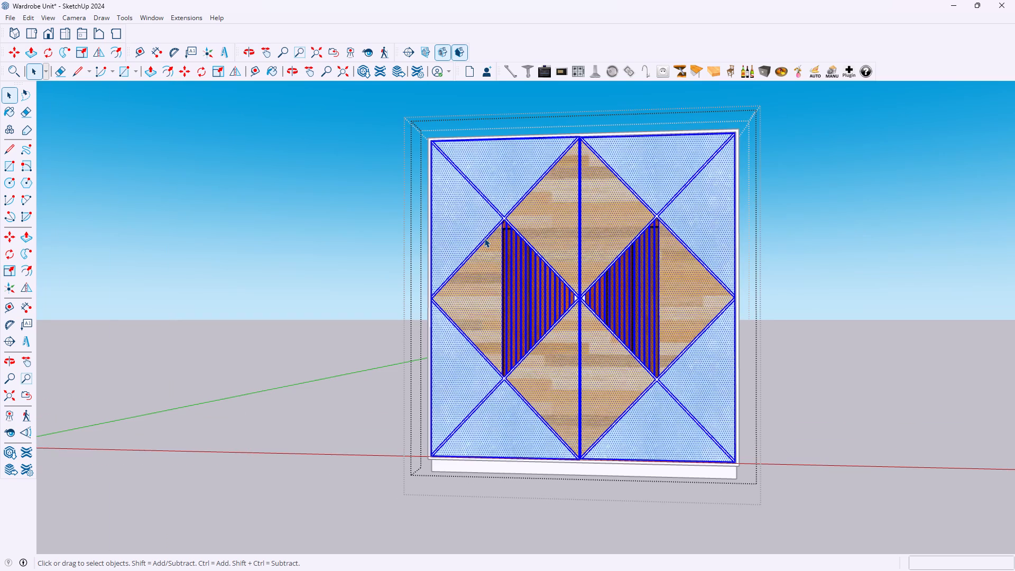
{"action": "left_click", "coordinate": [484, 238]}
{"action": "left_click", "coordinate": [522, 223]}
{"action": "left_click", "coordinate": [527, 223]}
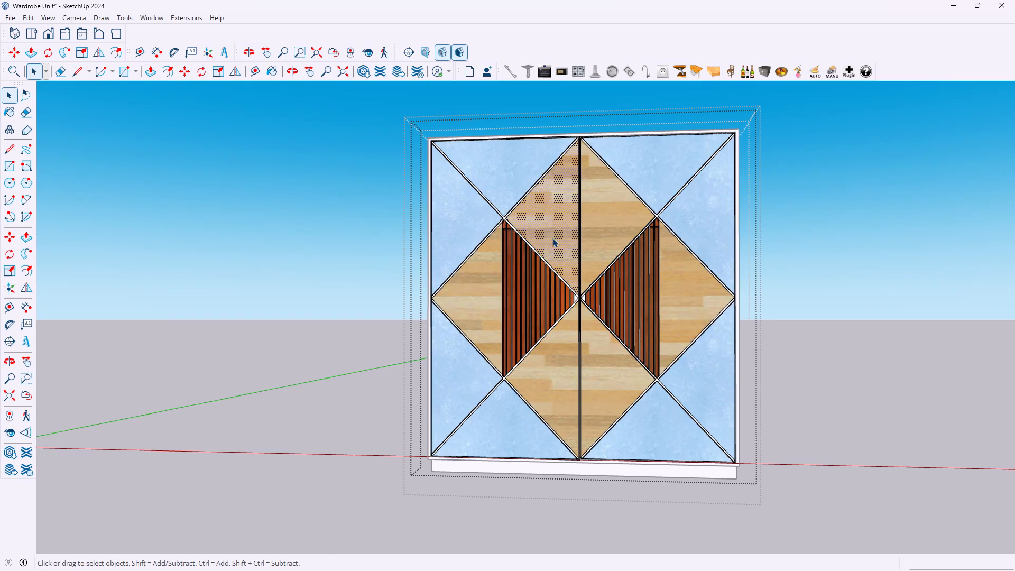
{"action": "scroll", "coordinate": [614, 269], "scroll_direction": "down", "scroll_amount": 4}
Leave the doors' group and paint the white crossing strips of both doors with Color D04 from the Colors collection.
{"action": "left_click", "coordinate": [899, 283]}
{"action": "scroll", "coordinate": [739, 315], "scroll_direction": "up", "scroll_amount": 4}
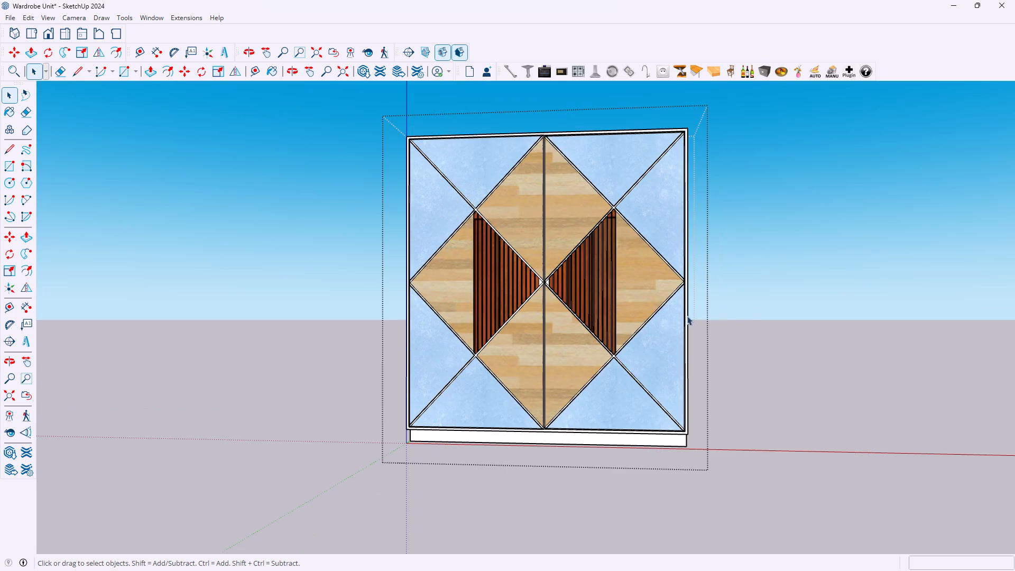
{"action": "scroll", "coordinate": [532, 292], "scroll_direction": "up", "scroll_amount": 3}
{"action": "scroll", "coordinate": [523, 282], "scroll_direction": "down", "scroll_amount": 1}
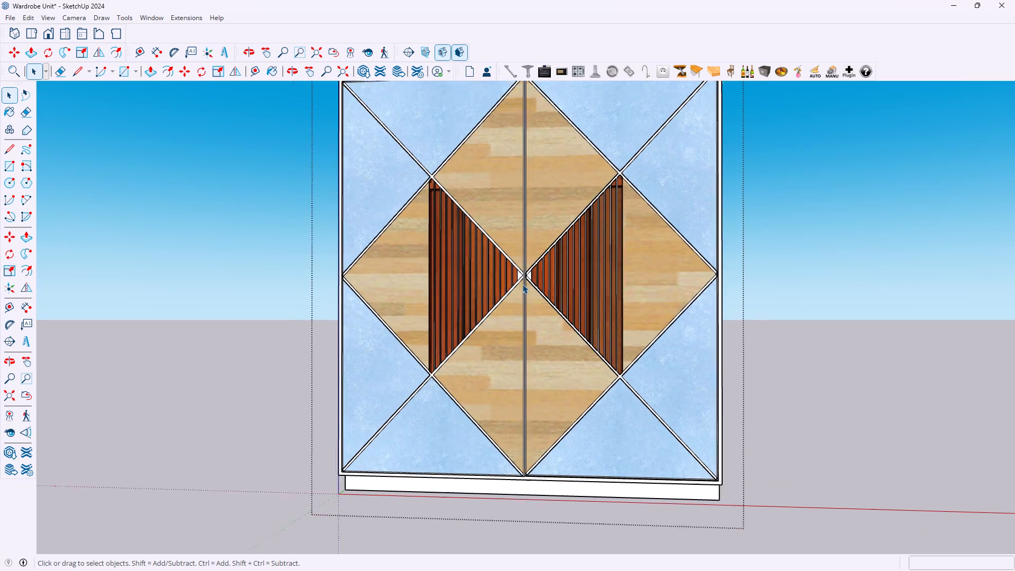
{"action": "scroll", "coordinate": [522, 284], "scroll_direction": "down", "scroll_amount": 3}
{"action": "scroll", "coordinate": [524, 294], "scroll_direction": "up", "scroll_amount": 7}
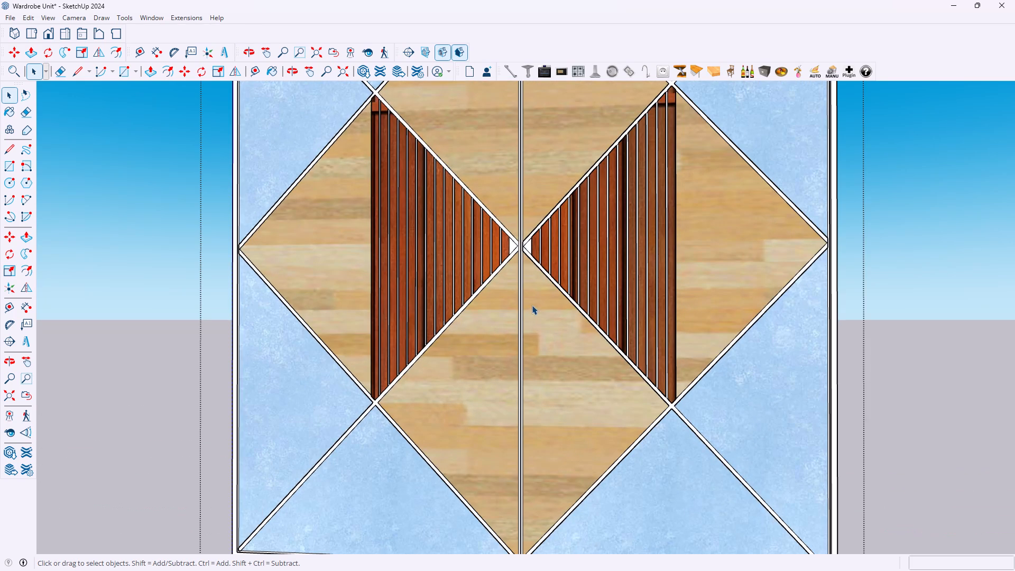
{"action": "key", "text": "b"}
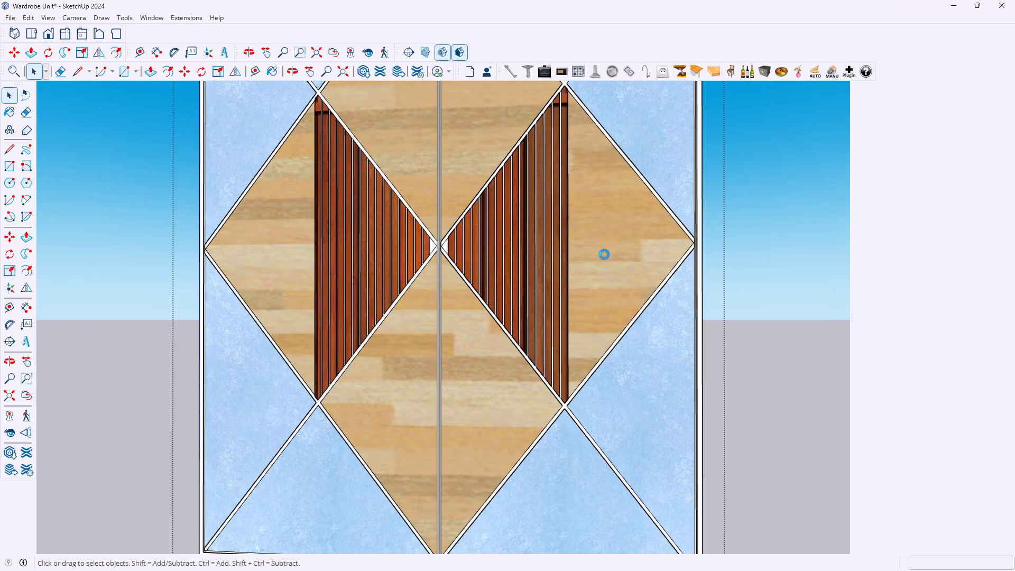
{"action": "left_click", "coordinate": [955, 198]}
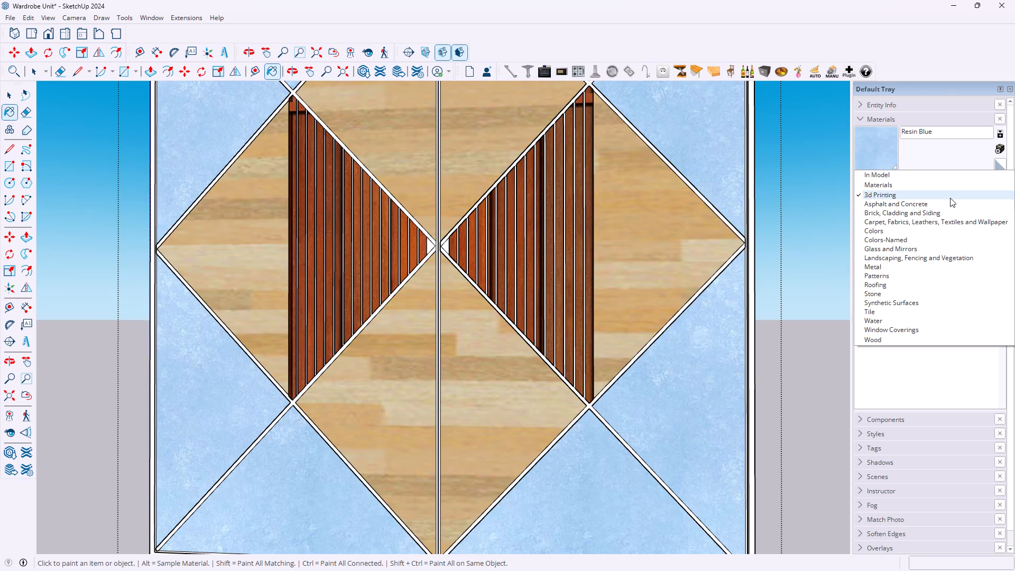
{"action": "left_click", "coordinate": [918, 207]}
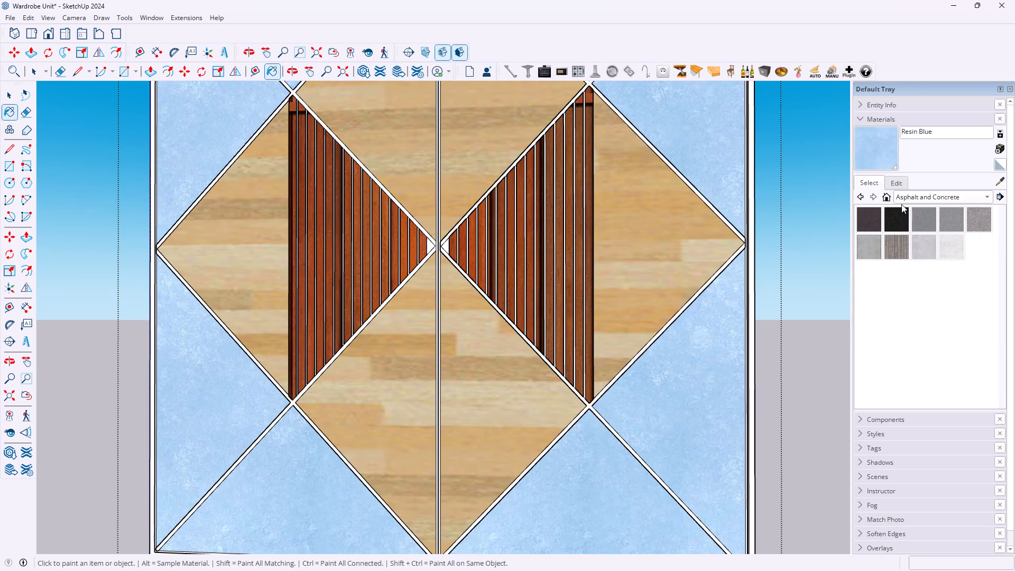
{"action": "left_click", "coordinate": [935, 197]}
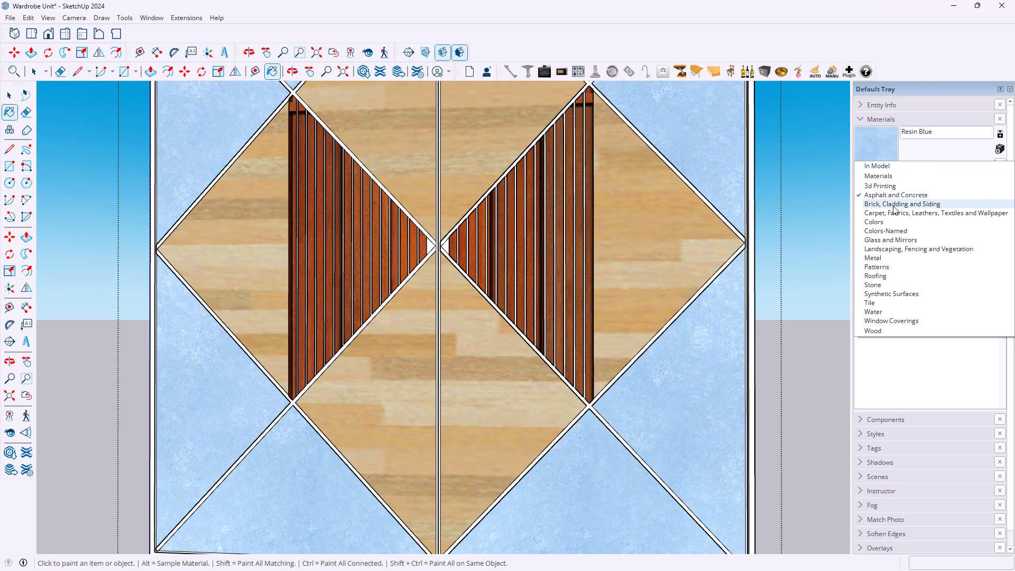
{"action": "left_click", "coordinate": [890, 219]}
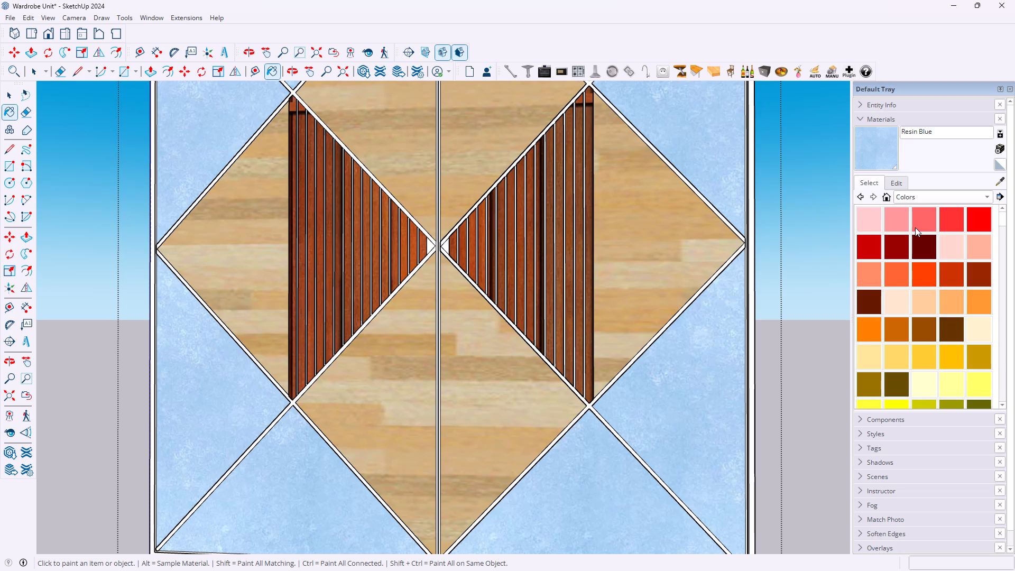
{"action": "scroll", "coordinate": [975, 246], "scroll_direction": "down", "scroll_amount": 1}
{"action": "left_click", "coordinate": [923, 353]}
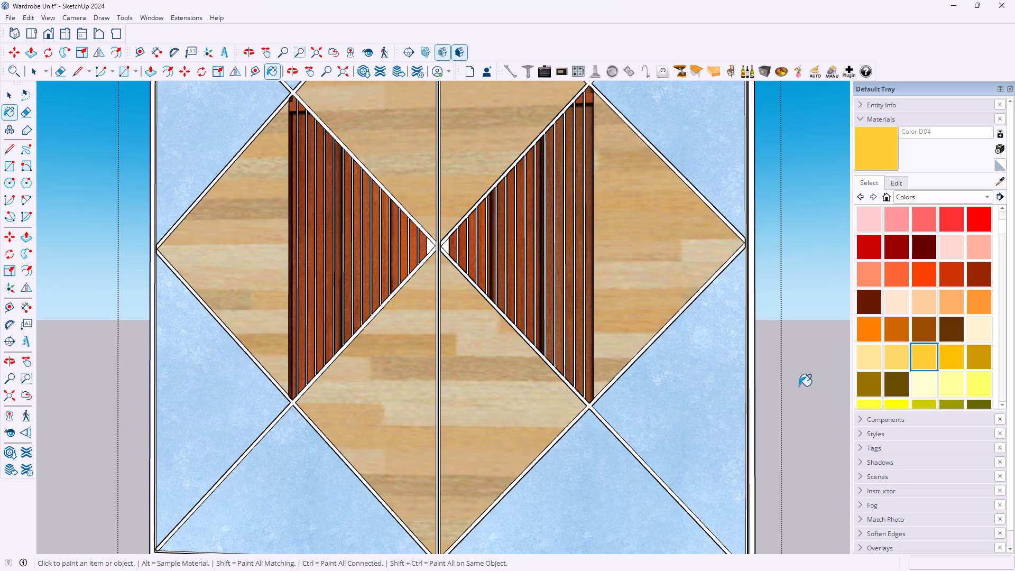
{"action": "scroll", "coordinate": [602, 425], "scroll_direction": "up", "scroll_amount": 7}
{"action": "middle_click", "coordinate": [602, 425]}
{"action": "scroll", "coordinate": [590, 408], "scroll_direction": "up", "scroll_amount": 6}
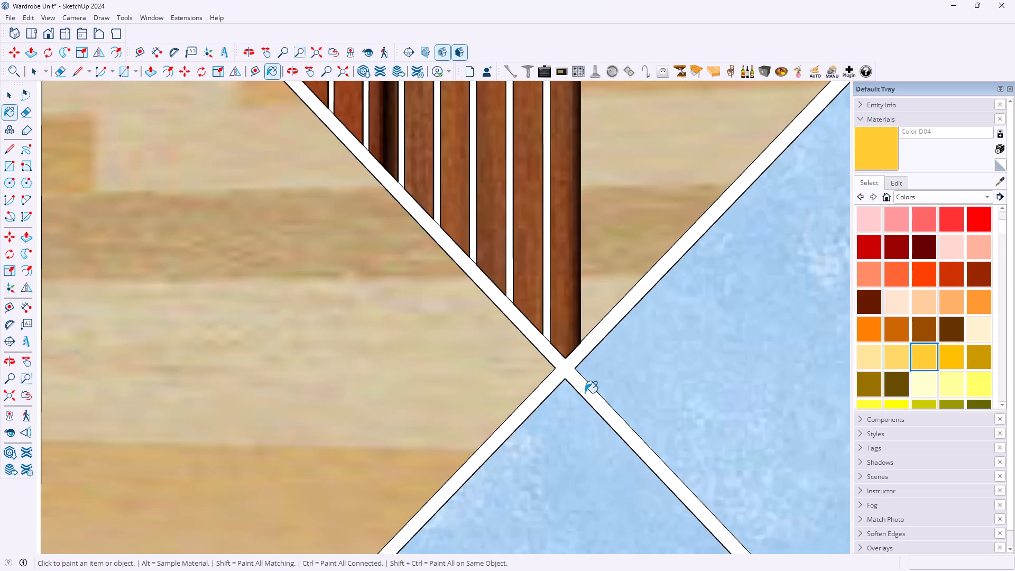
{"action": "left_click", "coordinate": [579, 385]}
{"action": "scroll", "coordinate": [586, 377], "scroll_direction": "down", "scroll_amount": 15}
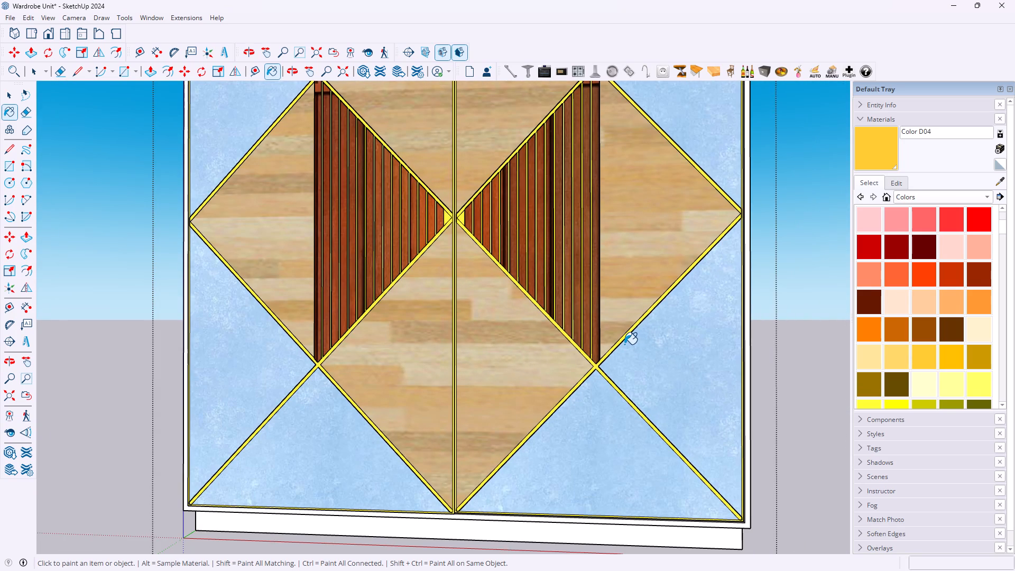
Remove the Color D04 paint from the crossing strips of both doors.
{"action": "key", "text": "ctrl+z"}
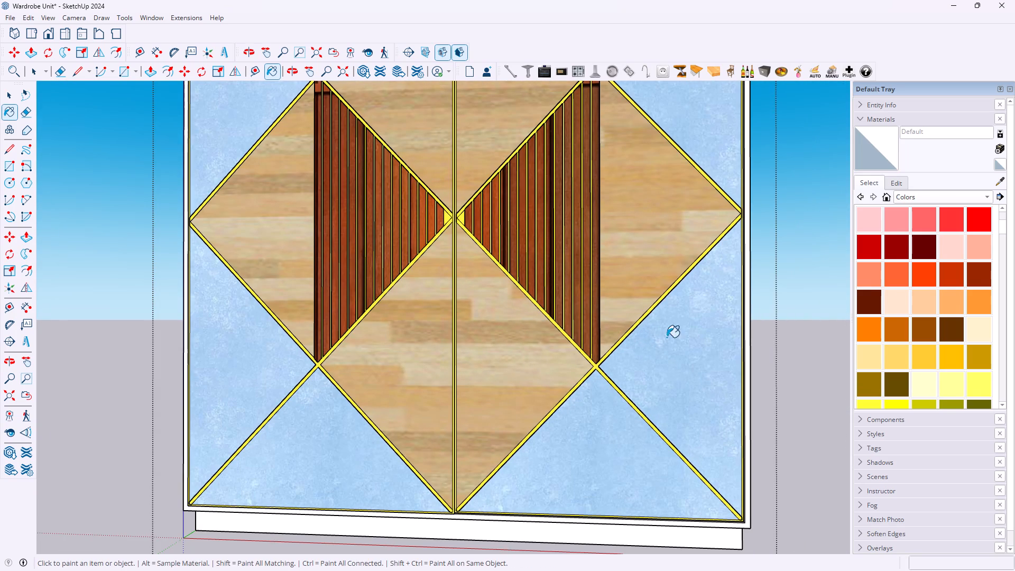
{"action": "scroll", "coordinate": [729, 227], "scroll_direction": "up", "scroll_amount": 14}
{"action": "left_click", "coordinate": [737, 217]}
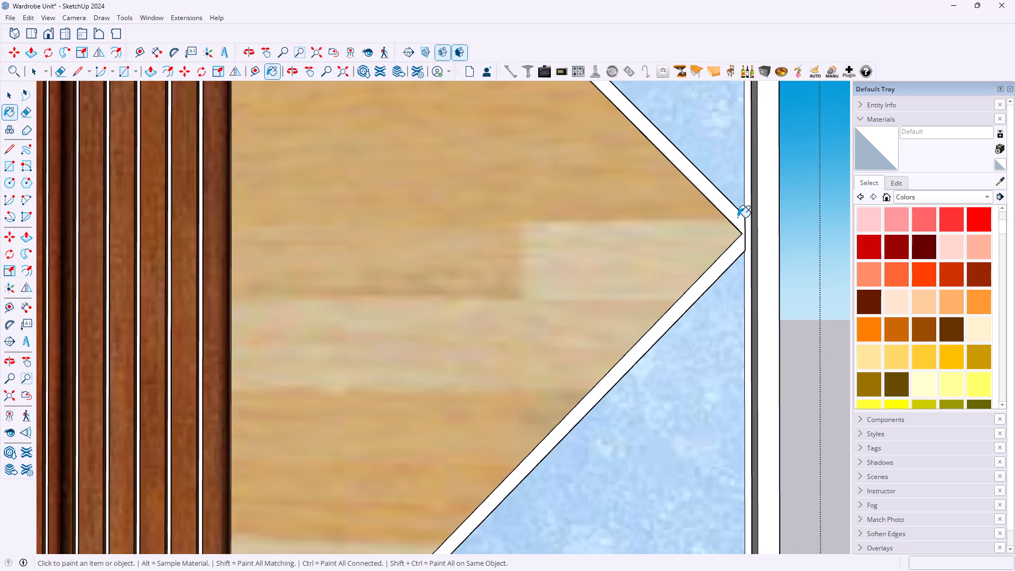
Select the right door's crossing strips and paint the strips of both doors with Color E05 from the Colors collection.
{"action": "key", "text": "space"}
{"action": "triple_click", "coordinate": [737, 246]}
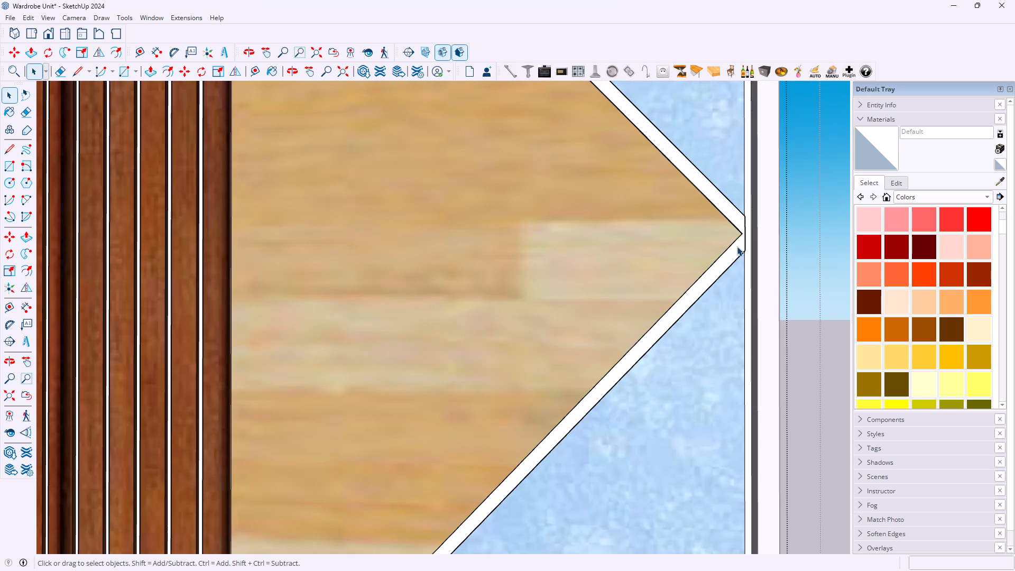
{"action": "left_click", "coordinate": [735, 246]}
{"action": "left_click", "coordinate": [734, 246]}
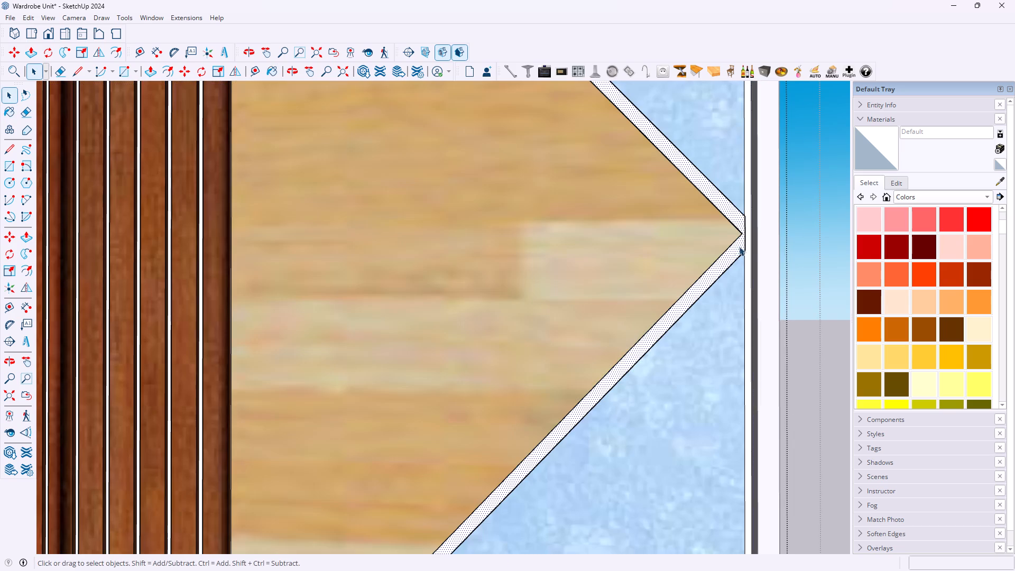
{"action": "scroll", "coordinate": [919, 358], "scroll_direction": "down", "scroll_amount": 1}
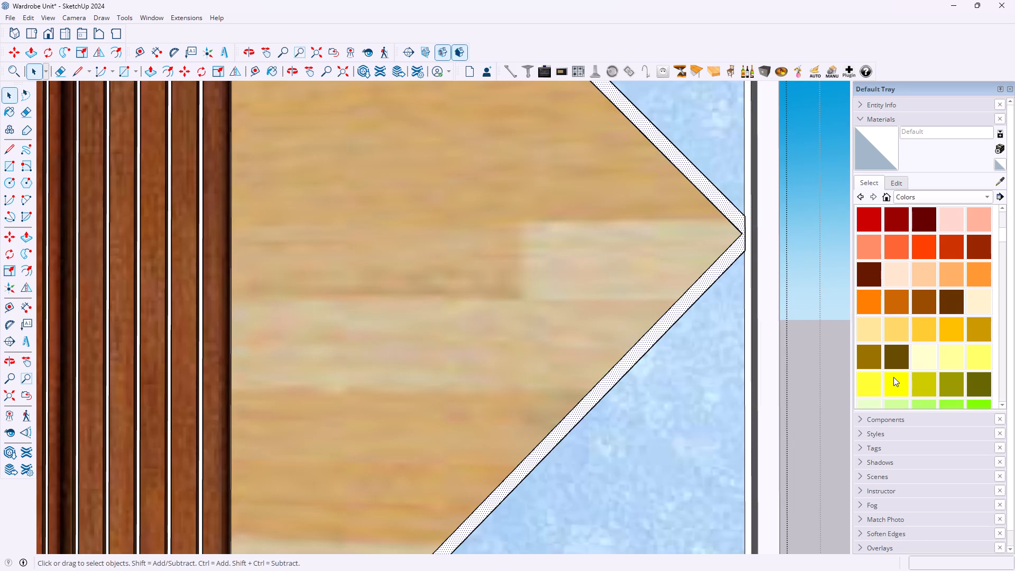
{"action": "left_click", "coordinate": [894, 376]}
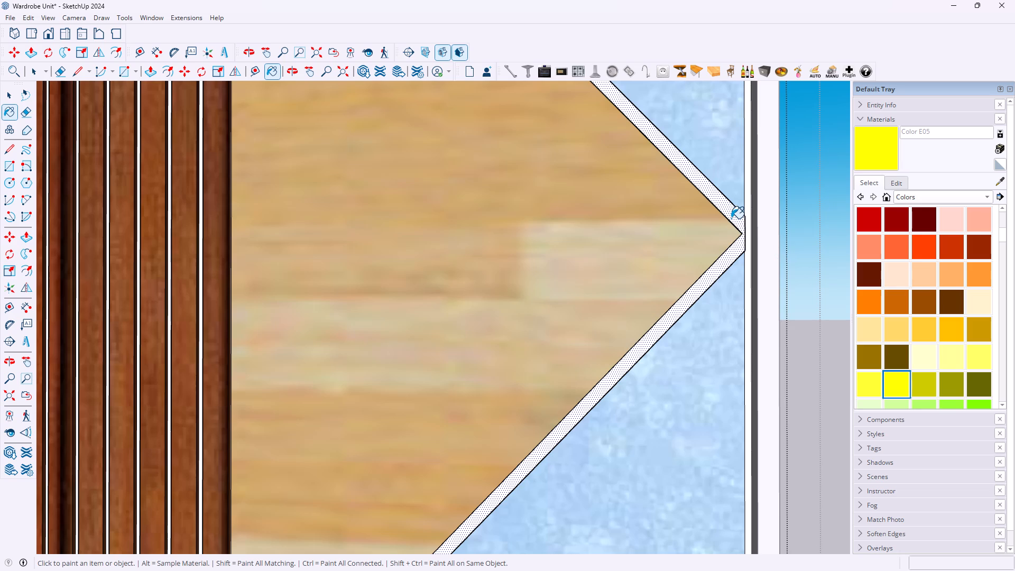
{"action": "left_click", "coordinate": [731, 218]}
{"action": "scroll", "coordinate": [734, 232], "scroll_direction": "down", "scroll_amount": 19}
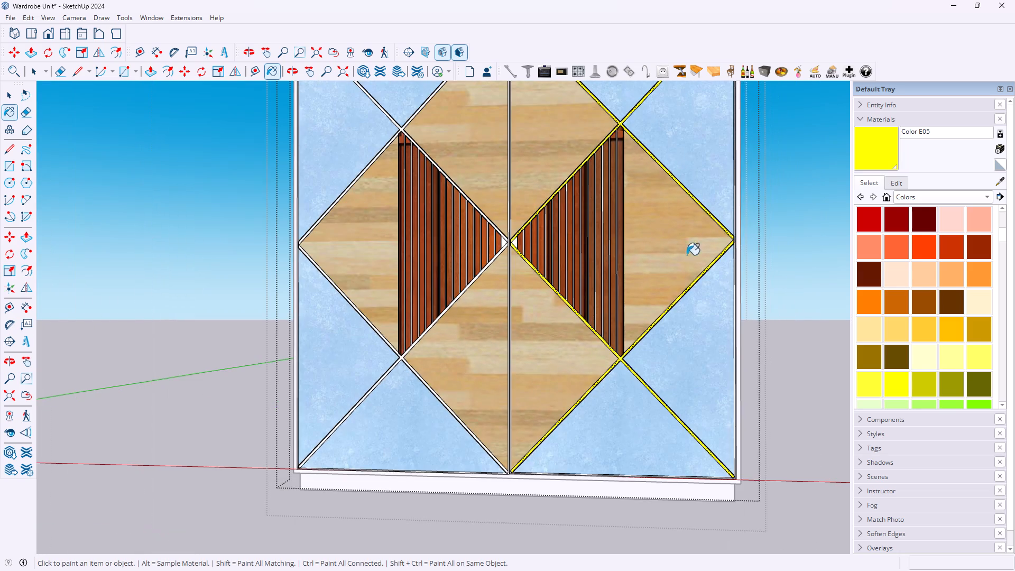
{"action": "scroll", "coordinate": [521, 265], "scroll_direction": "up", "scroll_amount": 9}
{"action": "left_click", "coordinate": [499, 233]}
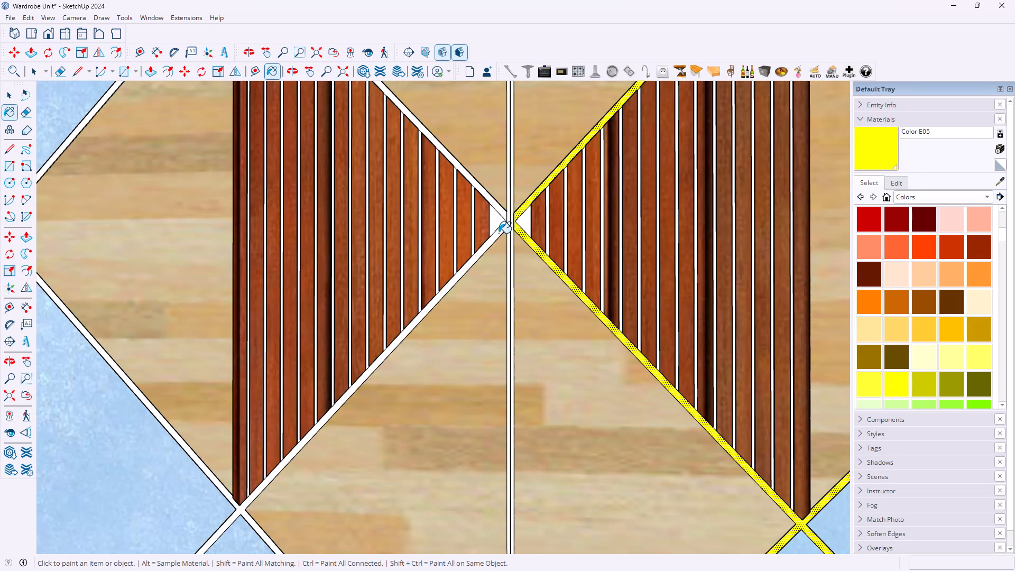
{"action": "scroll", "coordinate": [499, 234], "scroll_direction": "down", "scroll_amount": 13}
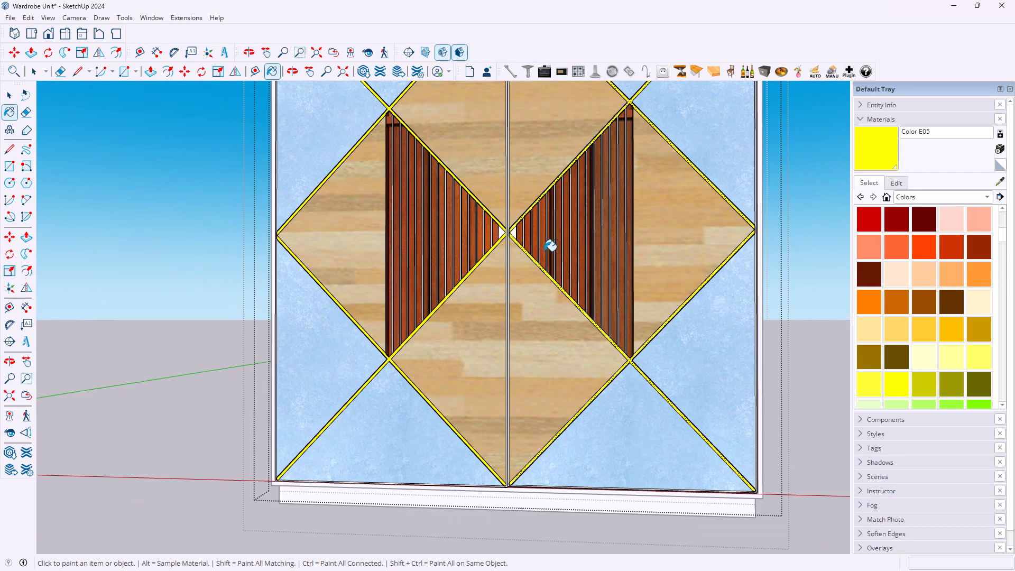
Repaint the crossing strips of both doors with Color D05 and leave the doors' group.
{"action": "scroll", "coordinate": [956, 358], "scroll_direction": "down", "scroll_amount": 3}
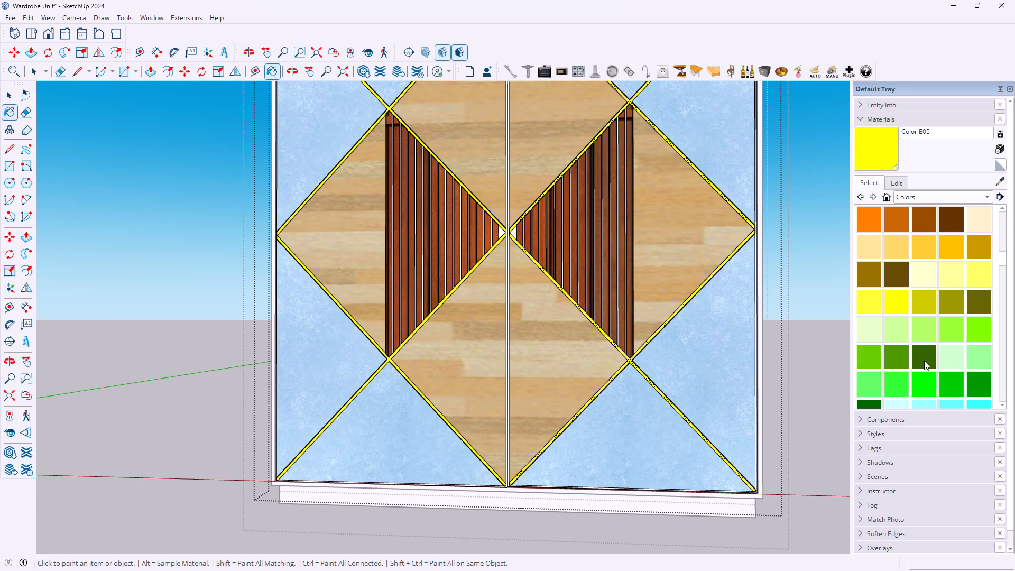
{"action": "scroll", "coordinate": [909, 330], "scroll_direction": "up", "scroll_amount": 3}
{"action": "left_click", "coordinate": [948, 329]}
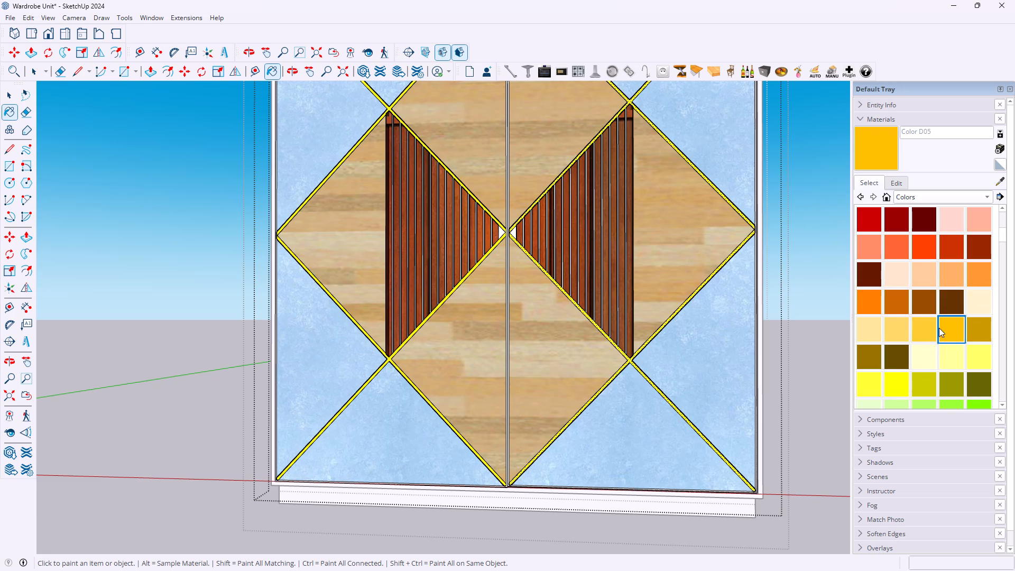
{"action": "scroll", "coordinate": [749, 245], "scroll_direction": "up", "scroll_amount": 11}
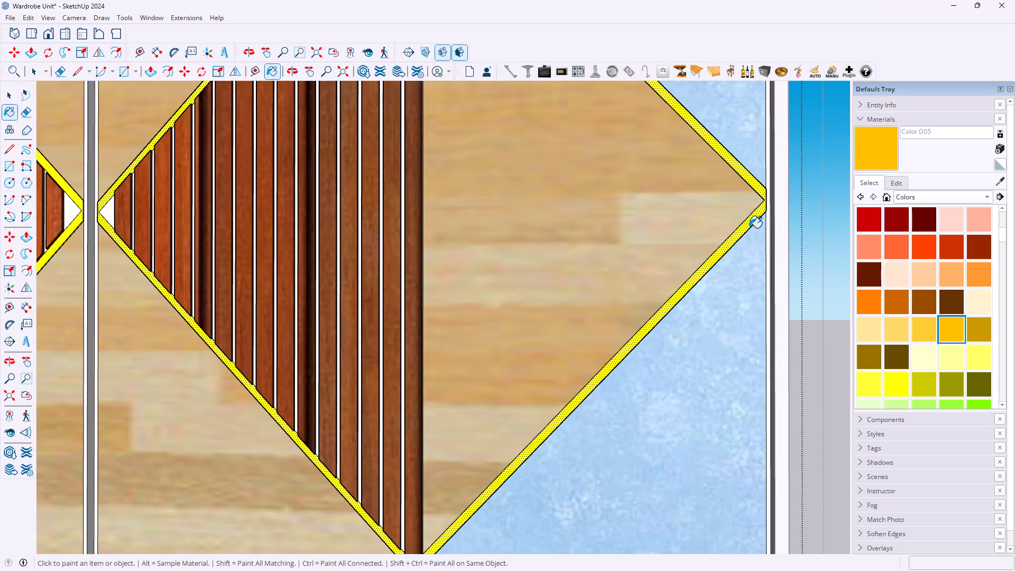
{"action": "left_click", "coordinate": [752, 223]}
{"action": "left_click", "coordinate": [752, 222]}
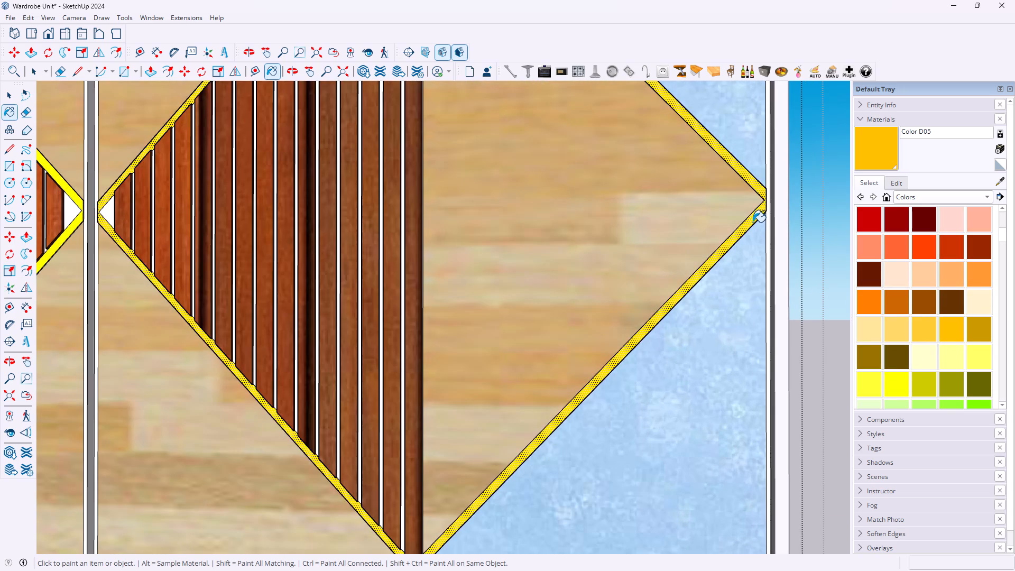
{"action": "scroll", "coordinate": [730, 242], "scroll_direction": "down", "scroll_amount": 11}
{"action": "scroll", "coordinate": [231, 264], "scroll_direction": "up", "scroll_amount": 12}
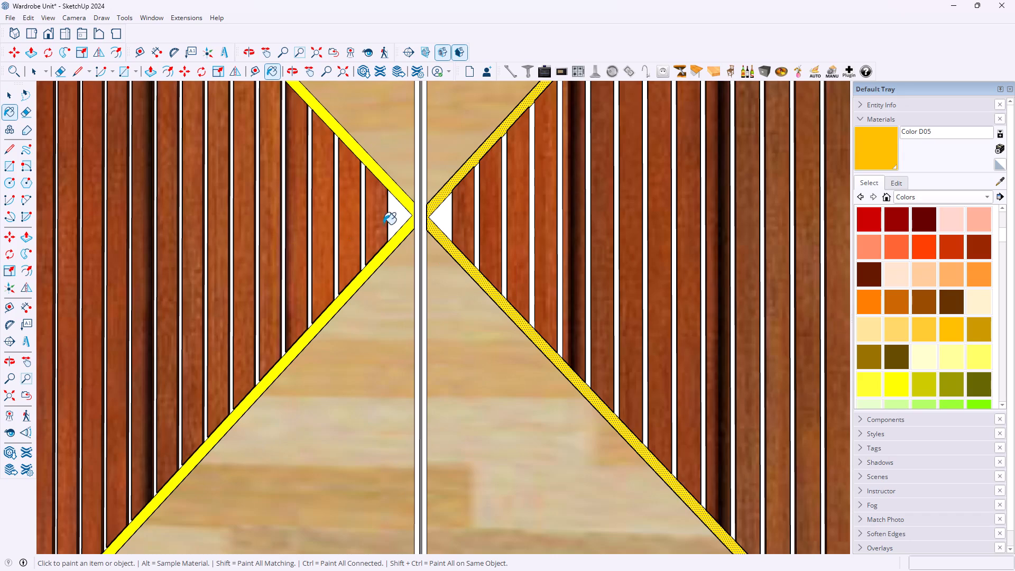
{"action": "left_click", "coordinate": [409, 226]}
{"action": "scroll", "coordinate": [412, 226], "scroll_direction": "down", "scroll_amount": 7}
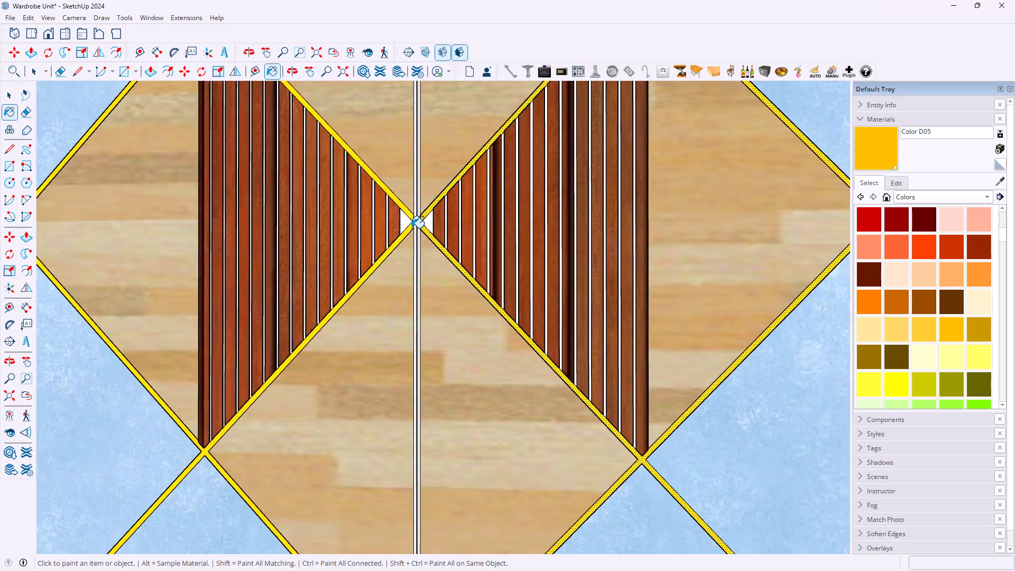
{"action": "scroll", "coordinate": [411, 227], "scroll_direction": "up", "scroll_amount": 1}
{"action": "scroll", "coordinate": [411, 227], "scroll_direction": "down", "scroll_amount": 5}
{"action": "scroll", "coordinate": [411, 231], "scroll_direction": "up", "scroll_amount": 1}
{"action": "scroll", "coordinate": [411, 231], "scroll_direction": "down", "scroll_amount": 5}
{"action": "scroll", "coordinate": [418, 233], "scroll_direction": "up", "scroll_amount": 1}
{"action": "scroll", "coordinate": [418, 232], "scroll_direction": "down", "scroll_amount": 6}
{"action": "key", "text": "space"}
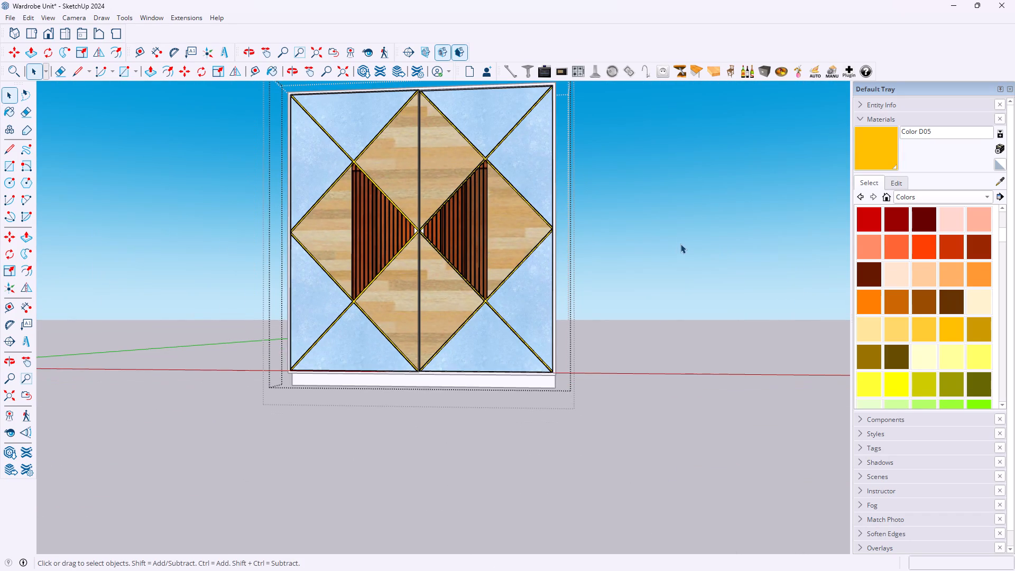
{"action": "left_click", "coordinate": [681, 240]}
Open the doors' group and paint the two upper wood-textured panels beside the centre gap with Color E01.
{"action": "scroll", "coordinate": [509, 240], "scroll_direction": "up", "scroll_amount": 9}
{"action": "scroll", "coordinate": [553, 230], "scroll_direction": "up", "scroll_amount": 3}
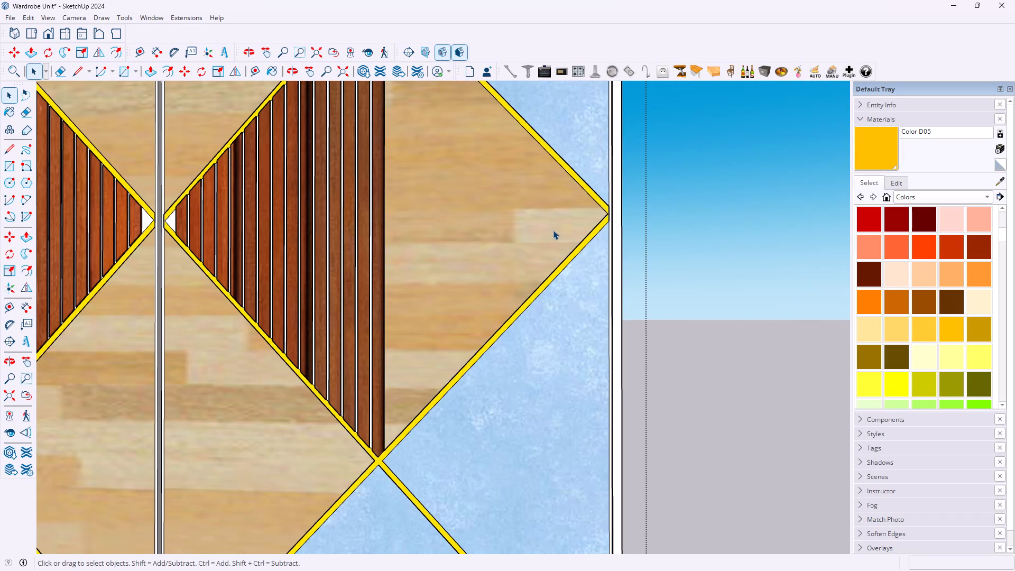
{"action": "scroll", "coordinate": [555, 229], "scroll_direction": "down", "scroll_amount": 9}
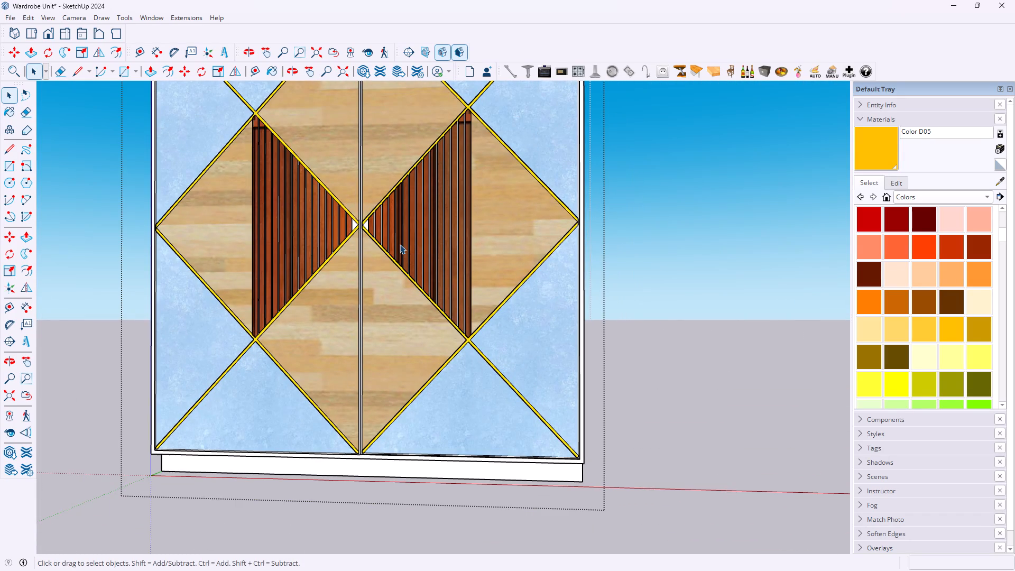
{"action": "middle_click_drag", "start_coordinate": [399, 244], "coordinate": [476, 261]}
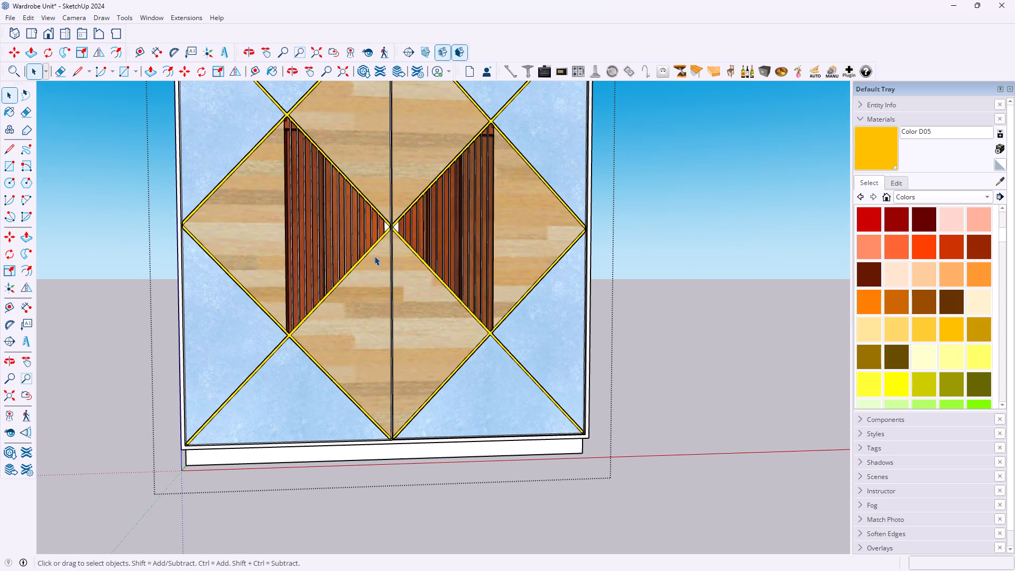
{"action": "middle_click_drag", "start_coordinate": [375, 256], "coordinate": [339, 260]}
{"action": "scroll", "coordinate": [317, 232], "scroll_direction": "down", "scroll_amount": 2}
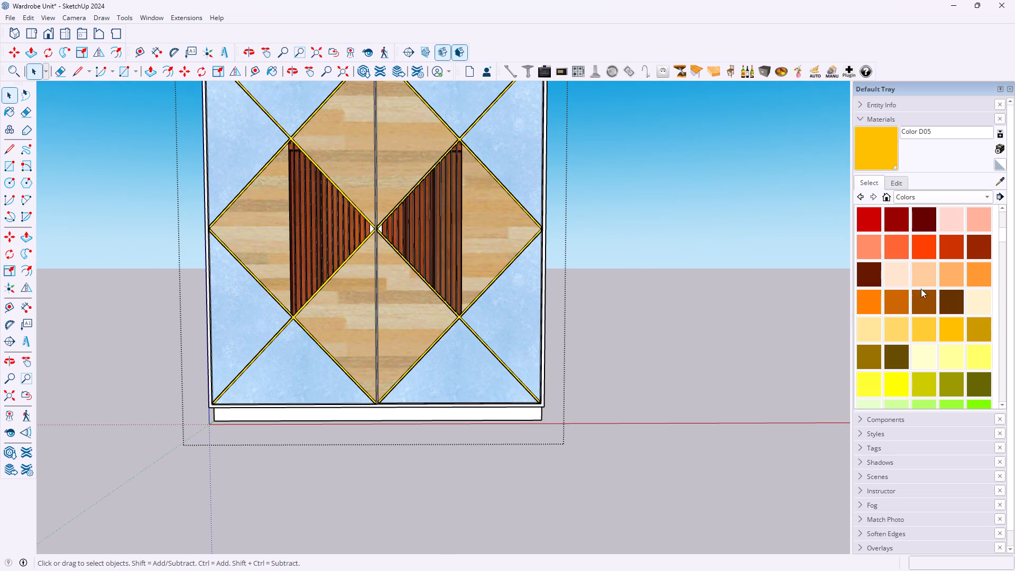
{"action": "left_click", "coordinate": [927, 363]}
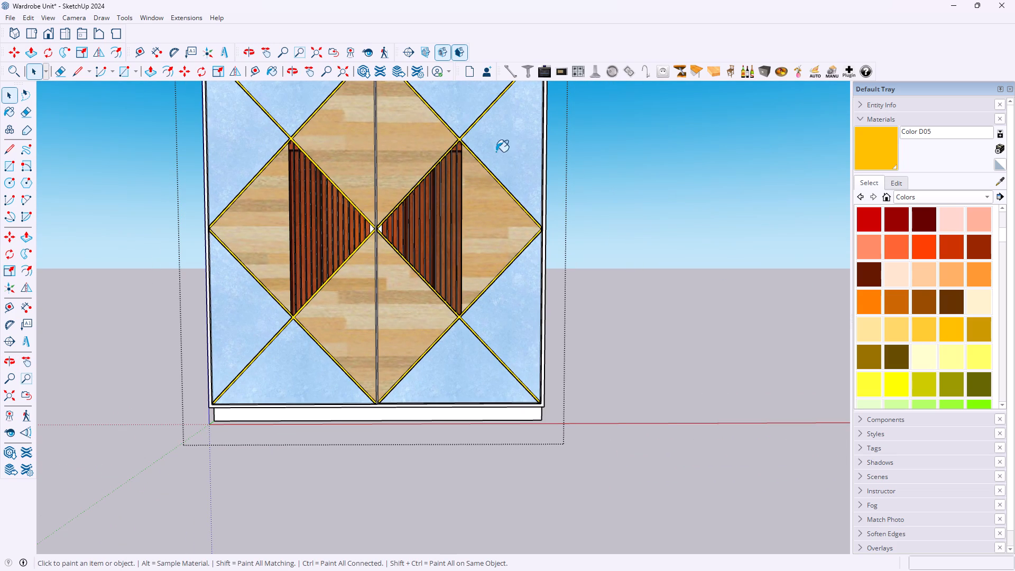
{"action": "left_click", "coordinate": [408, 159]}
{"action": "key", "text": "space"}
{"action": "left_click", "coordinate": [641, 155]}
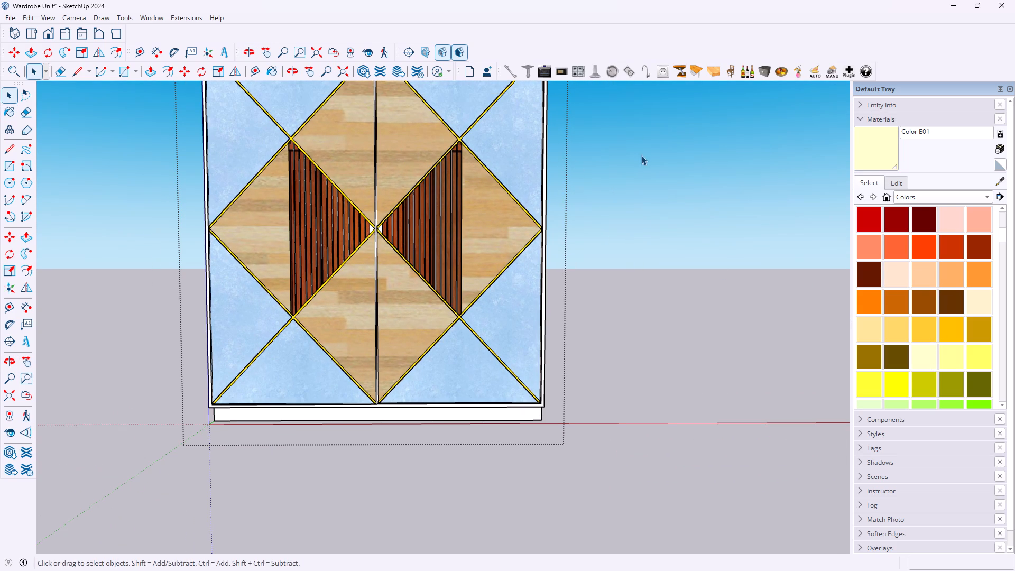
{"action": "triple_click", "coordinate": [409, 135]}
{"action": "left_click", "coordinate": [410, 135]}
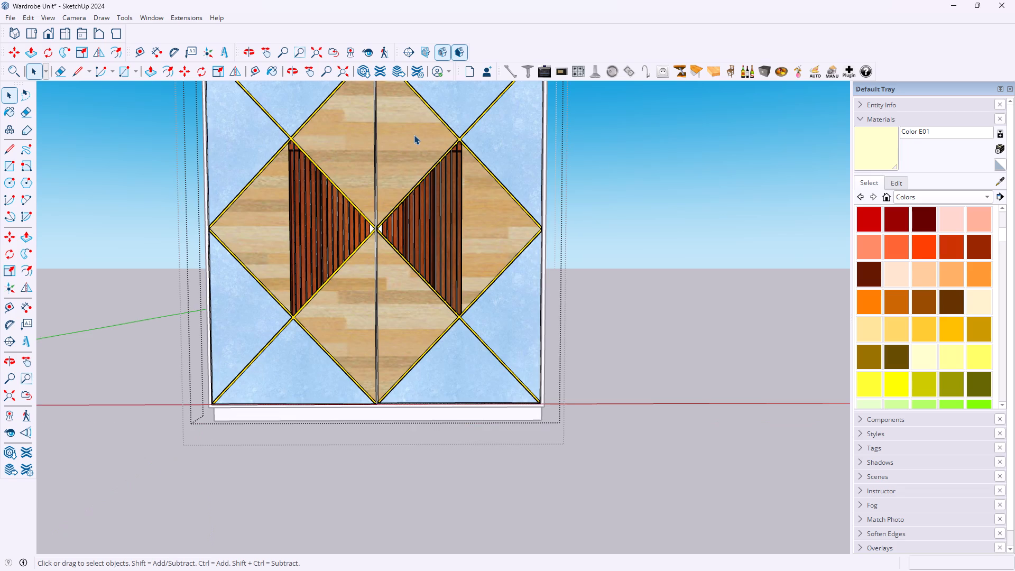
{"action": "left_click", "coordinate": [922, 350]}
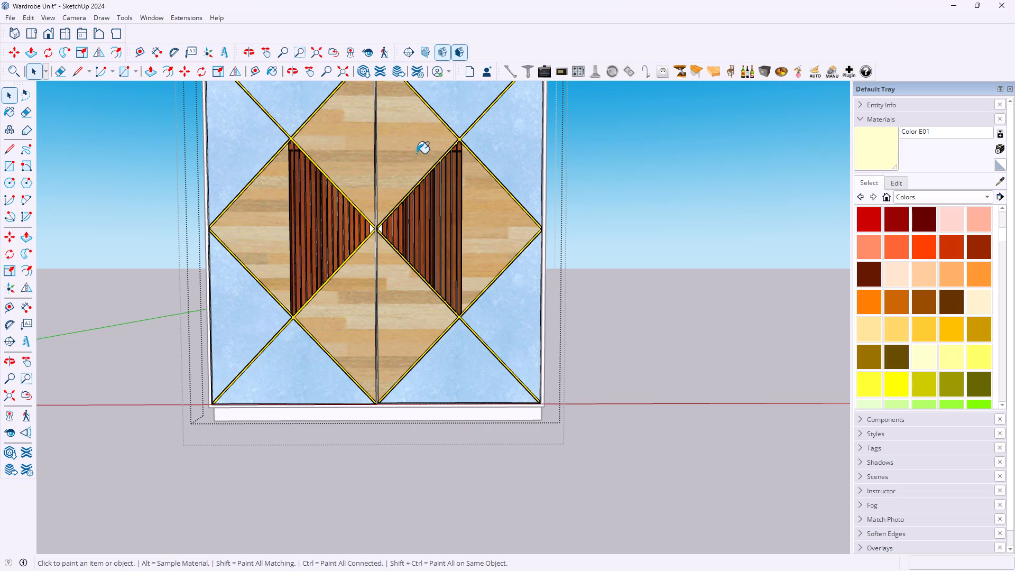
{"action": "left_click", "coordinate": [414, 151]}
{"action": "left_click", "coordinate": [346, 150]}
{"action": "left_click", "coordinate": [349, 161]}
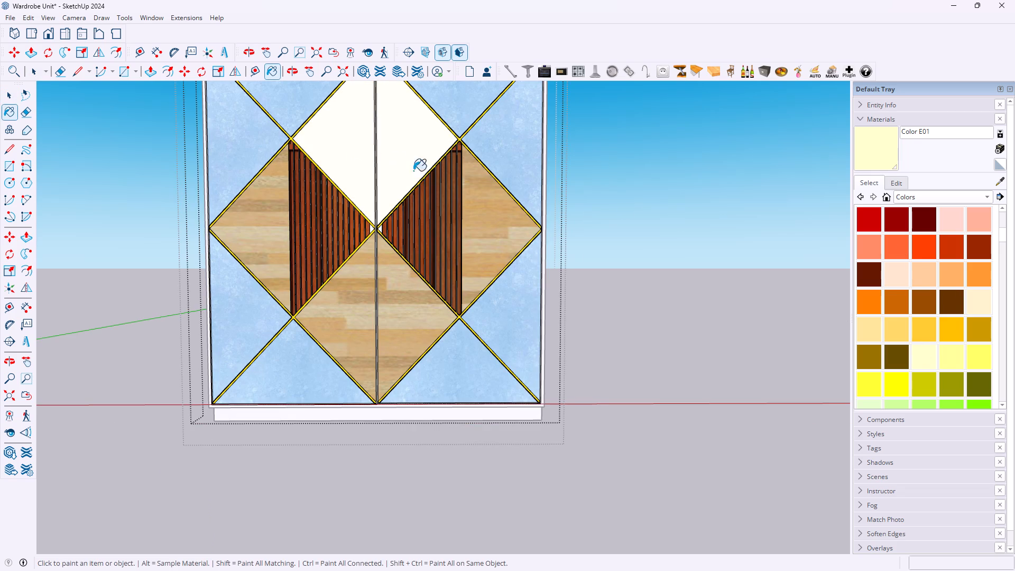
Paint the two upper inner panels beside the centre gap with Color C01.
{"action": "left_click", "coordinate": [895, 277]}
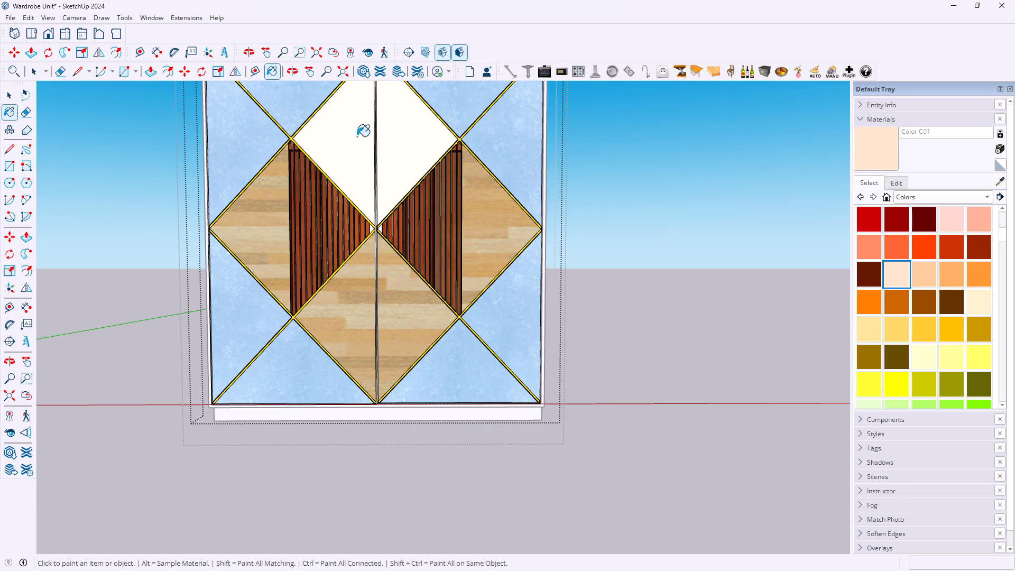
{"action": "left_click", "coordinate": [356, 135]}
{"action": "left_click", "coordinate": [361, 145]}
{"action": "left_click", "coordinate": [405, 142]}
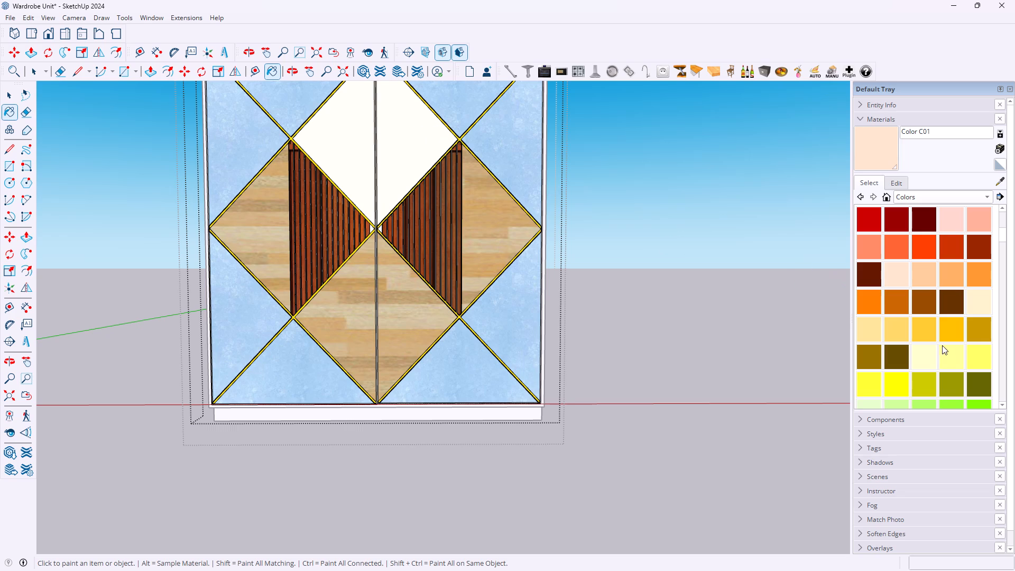
Choose Color C05 from the Colors collection and paint the two upper inner panels beside the centre gap with it.
{"action": "scroll", "coordinate": [924, 356], "scroll_direction": "down", "scroll_amount": 6}
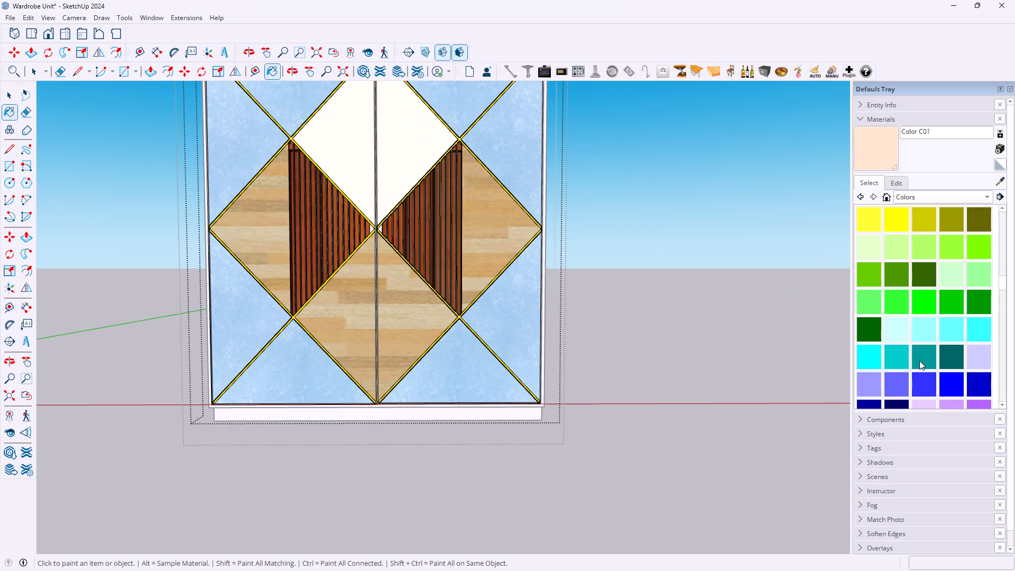
{"action": "scroll", "coordinate": [919, 361], "scroll_direction": "down", "scroll_amount": 2}
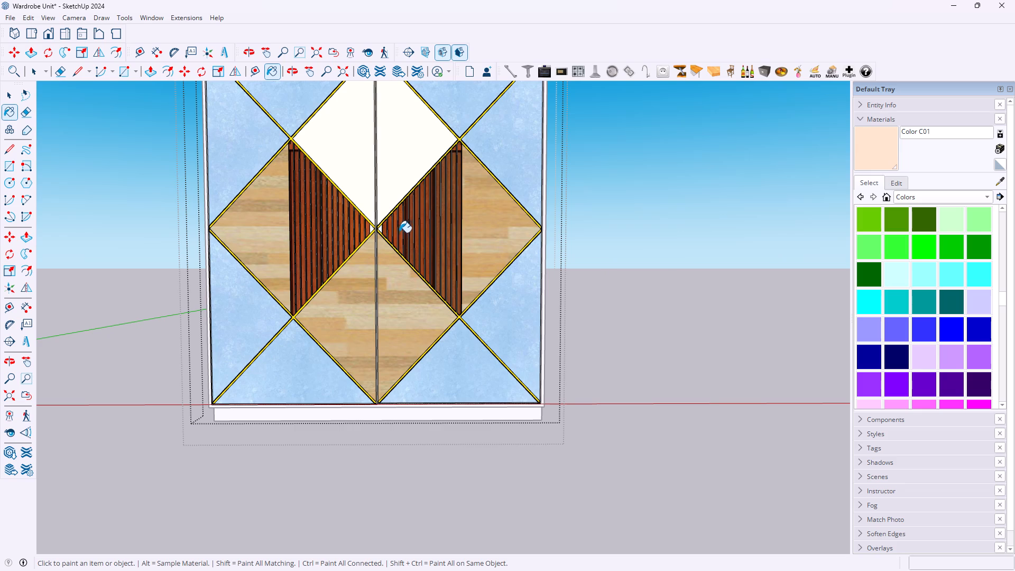
{"action": "scroll", "coordinate": [931, 370], "scroll_direction": "down", "scroll_amount": 1}
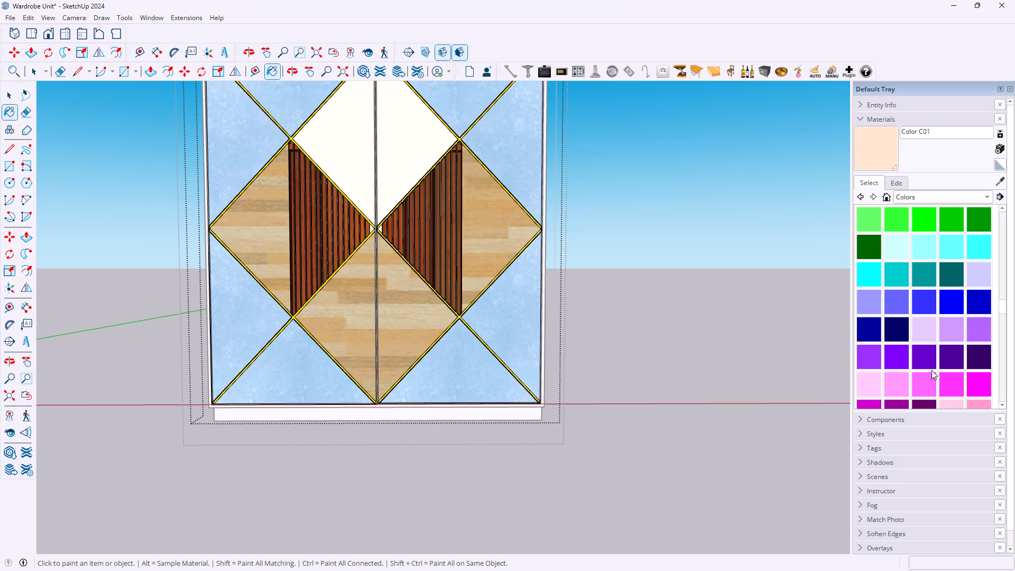
{"action": "scroll", "coordinate": [933, 370], "scroll_direction": "down", "scroll_amount": 5}
{"action": "scroll", "coordinate": [935, 371], "scroll_direction": "up", "scroll_amount": 17}
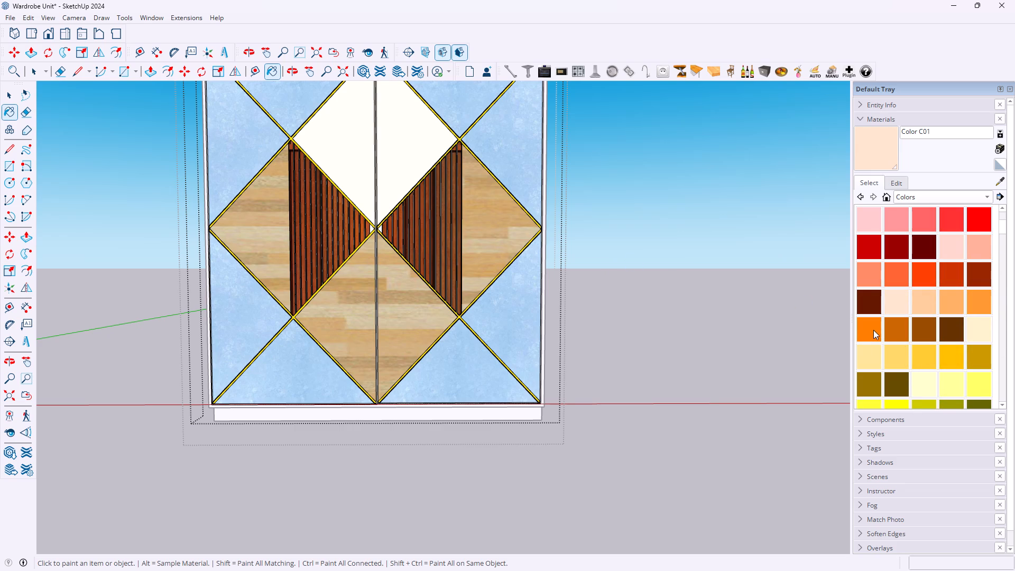
{"action": "left_click", "coordinate": [873, 330]}
{"action": "left_click", "coordinate": [353, 146]}
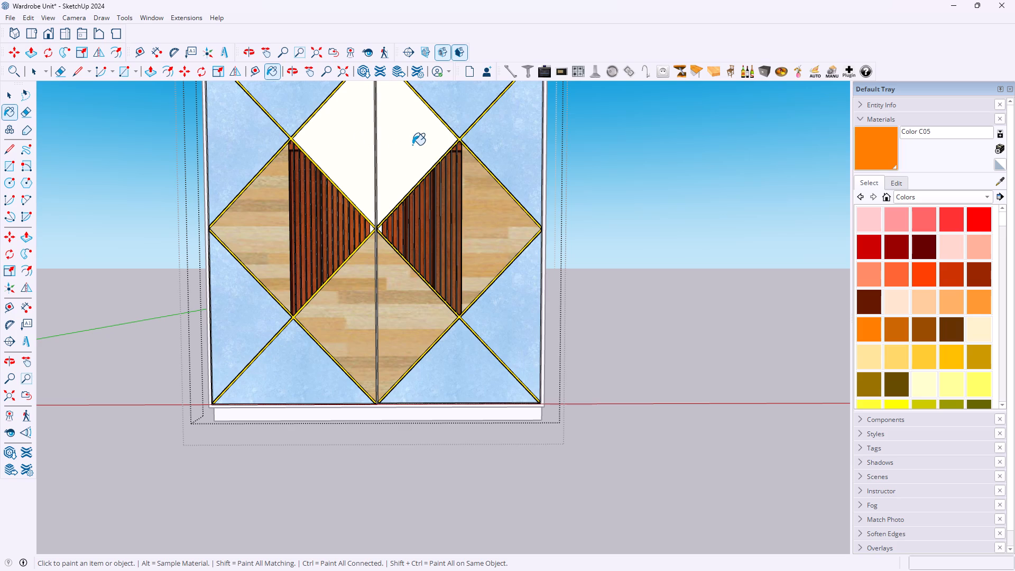
{"action": "left_click", "coordinate": [412, 145]}
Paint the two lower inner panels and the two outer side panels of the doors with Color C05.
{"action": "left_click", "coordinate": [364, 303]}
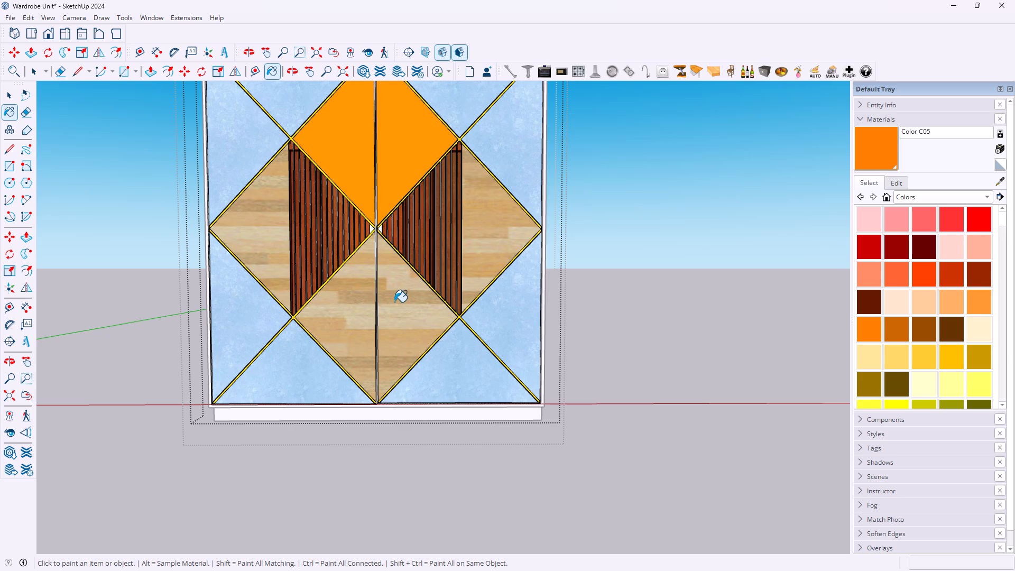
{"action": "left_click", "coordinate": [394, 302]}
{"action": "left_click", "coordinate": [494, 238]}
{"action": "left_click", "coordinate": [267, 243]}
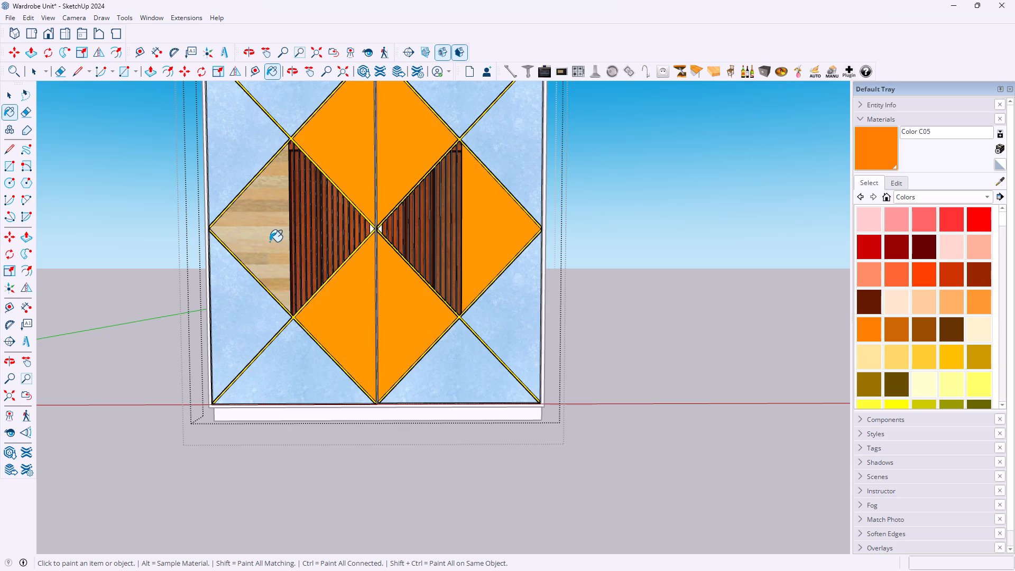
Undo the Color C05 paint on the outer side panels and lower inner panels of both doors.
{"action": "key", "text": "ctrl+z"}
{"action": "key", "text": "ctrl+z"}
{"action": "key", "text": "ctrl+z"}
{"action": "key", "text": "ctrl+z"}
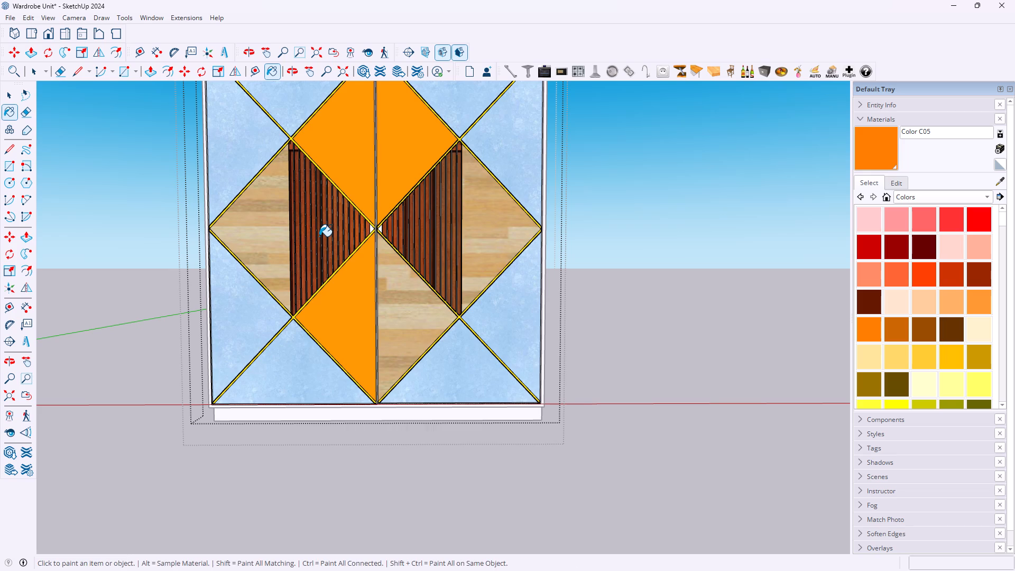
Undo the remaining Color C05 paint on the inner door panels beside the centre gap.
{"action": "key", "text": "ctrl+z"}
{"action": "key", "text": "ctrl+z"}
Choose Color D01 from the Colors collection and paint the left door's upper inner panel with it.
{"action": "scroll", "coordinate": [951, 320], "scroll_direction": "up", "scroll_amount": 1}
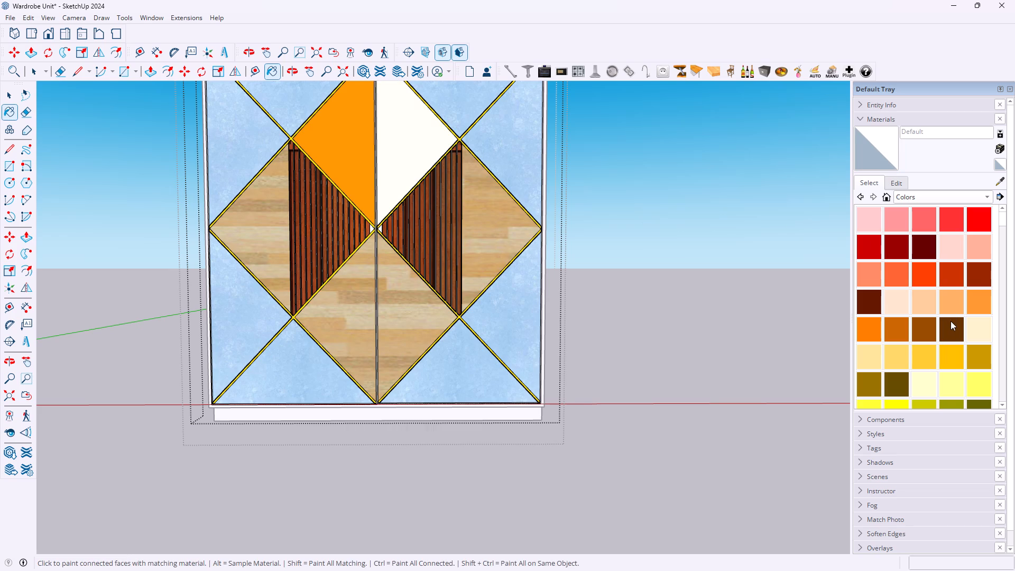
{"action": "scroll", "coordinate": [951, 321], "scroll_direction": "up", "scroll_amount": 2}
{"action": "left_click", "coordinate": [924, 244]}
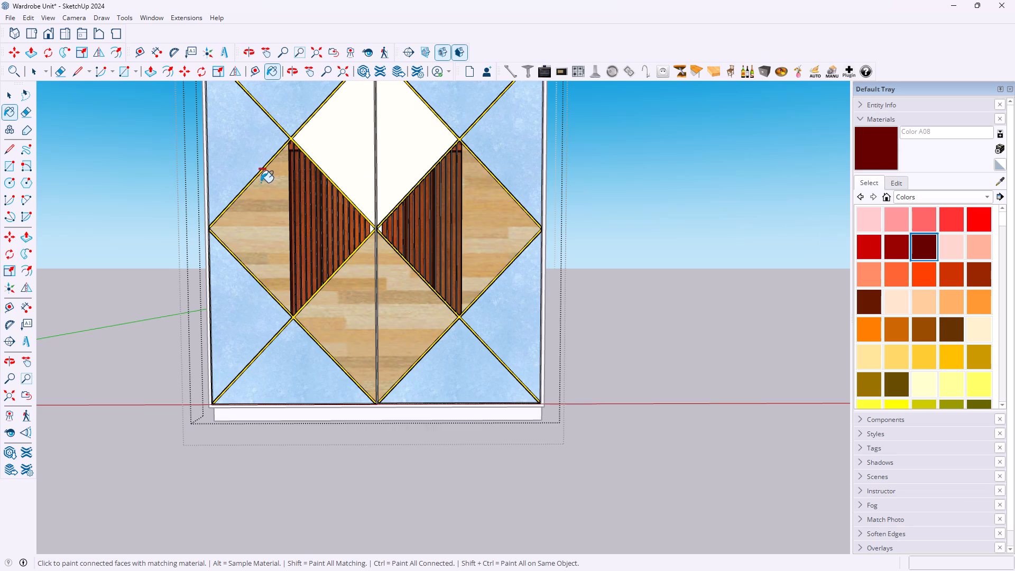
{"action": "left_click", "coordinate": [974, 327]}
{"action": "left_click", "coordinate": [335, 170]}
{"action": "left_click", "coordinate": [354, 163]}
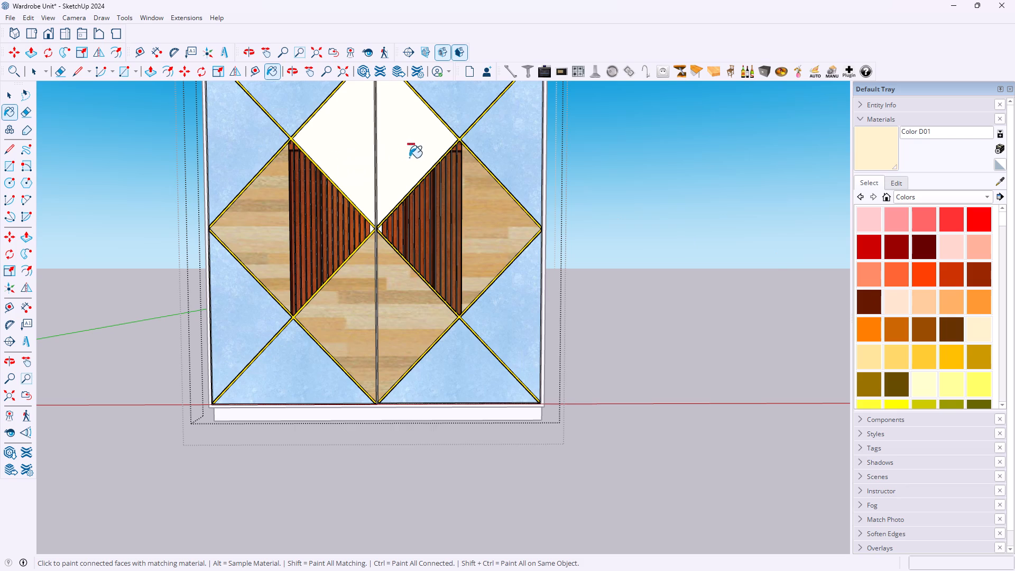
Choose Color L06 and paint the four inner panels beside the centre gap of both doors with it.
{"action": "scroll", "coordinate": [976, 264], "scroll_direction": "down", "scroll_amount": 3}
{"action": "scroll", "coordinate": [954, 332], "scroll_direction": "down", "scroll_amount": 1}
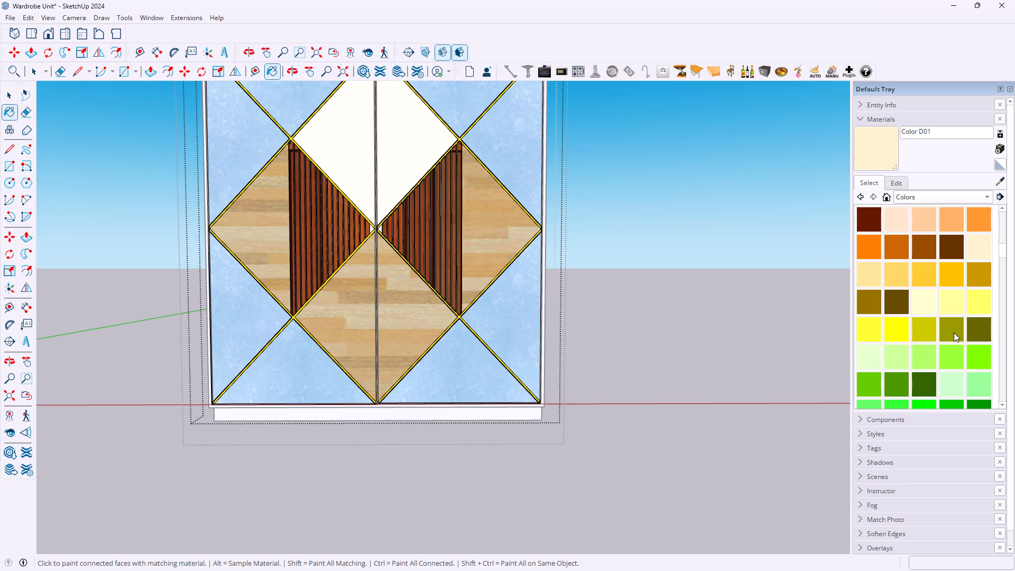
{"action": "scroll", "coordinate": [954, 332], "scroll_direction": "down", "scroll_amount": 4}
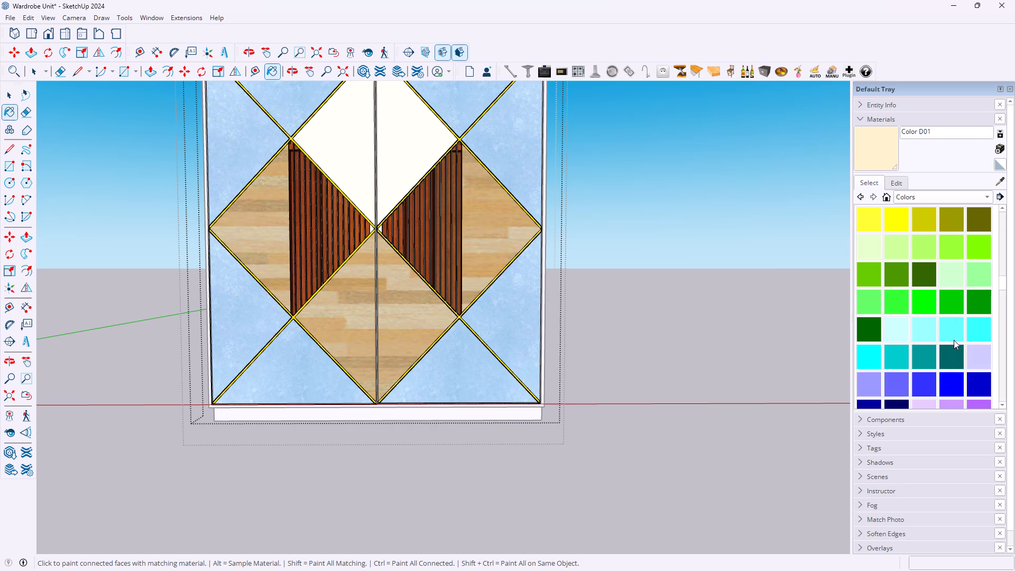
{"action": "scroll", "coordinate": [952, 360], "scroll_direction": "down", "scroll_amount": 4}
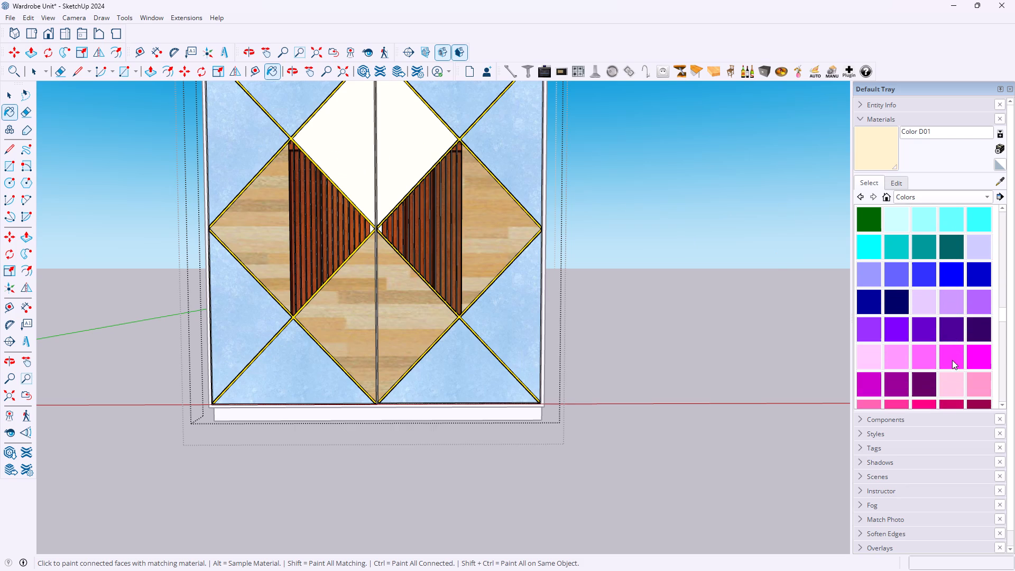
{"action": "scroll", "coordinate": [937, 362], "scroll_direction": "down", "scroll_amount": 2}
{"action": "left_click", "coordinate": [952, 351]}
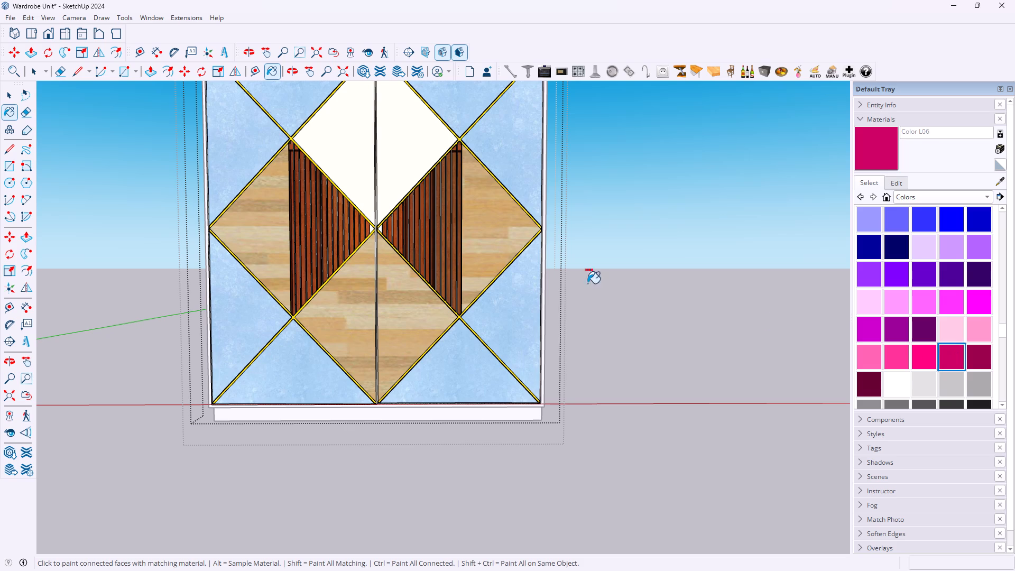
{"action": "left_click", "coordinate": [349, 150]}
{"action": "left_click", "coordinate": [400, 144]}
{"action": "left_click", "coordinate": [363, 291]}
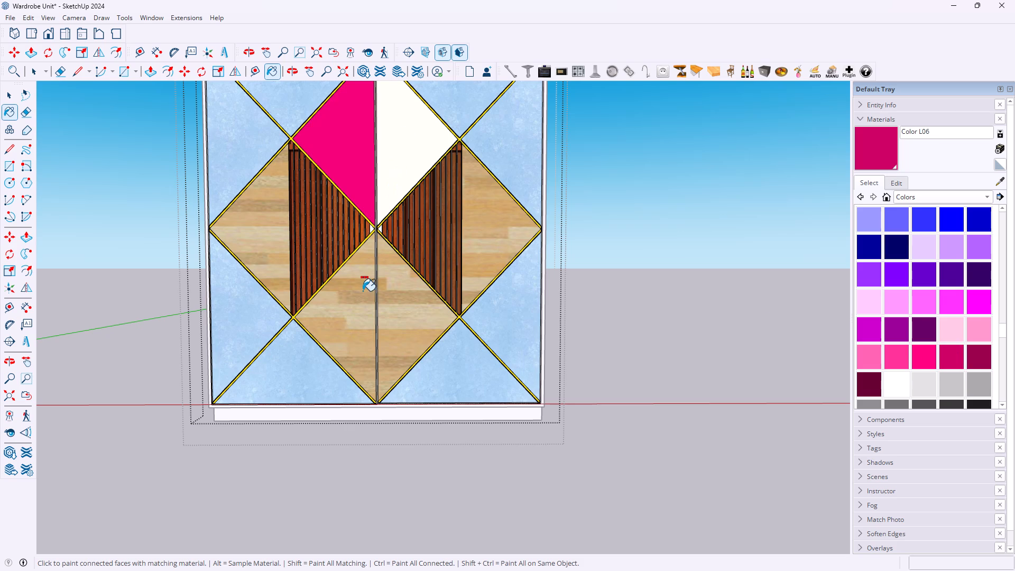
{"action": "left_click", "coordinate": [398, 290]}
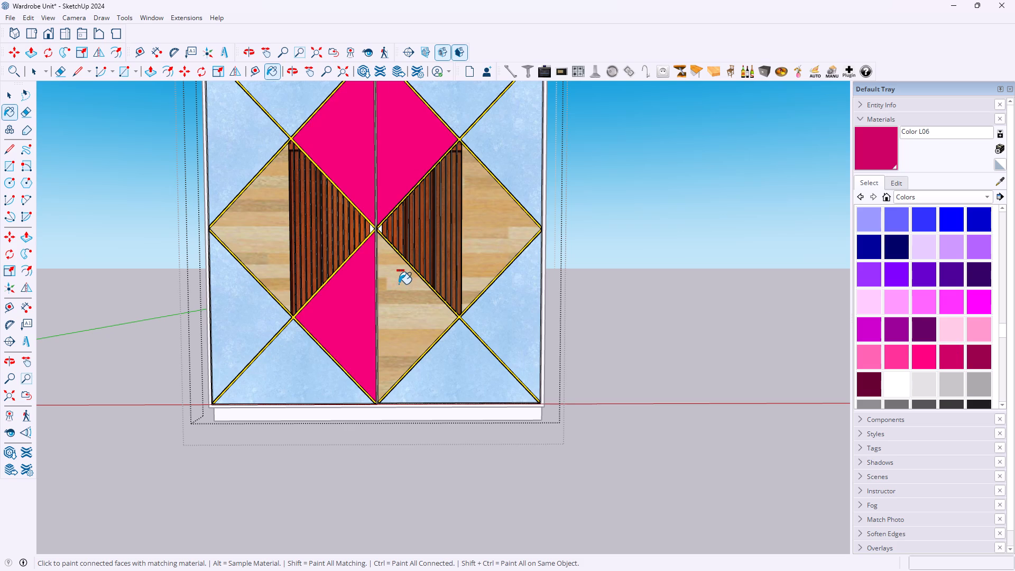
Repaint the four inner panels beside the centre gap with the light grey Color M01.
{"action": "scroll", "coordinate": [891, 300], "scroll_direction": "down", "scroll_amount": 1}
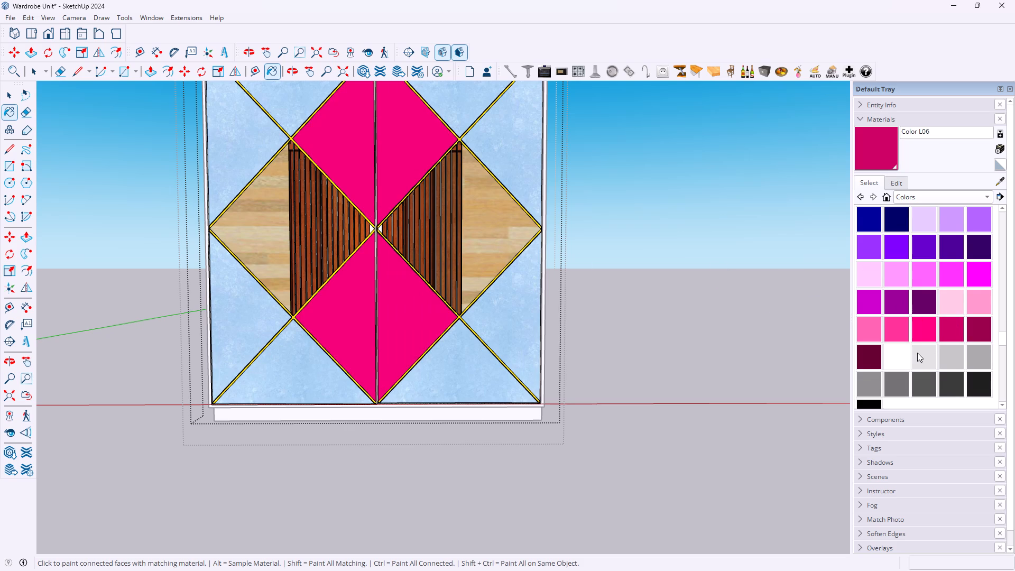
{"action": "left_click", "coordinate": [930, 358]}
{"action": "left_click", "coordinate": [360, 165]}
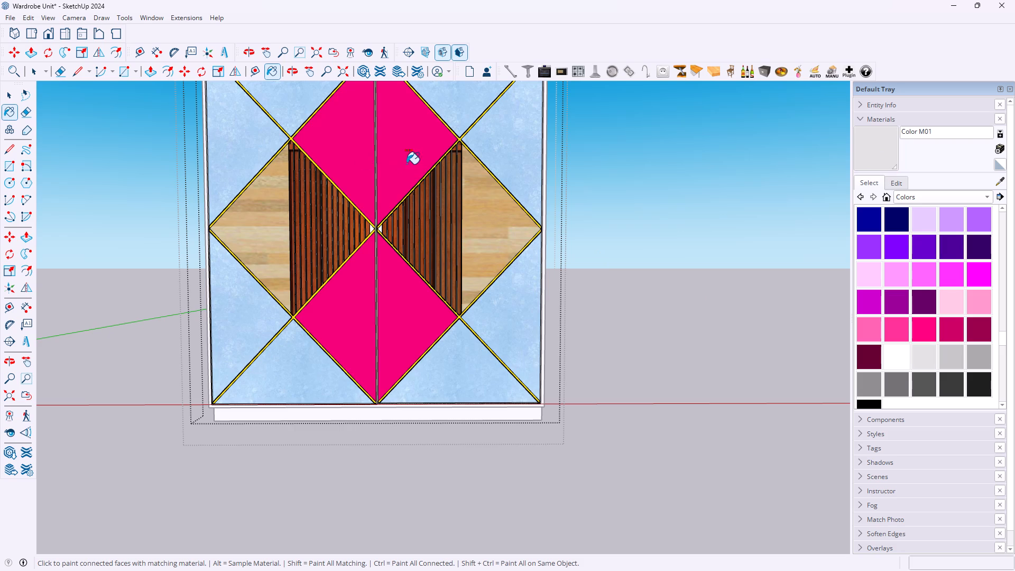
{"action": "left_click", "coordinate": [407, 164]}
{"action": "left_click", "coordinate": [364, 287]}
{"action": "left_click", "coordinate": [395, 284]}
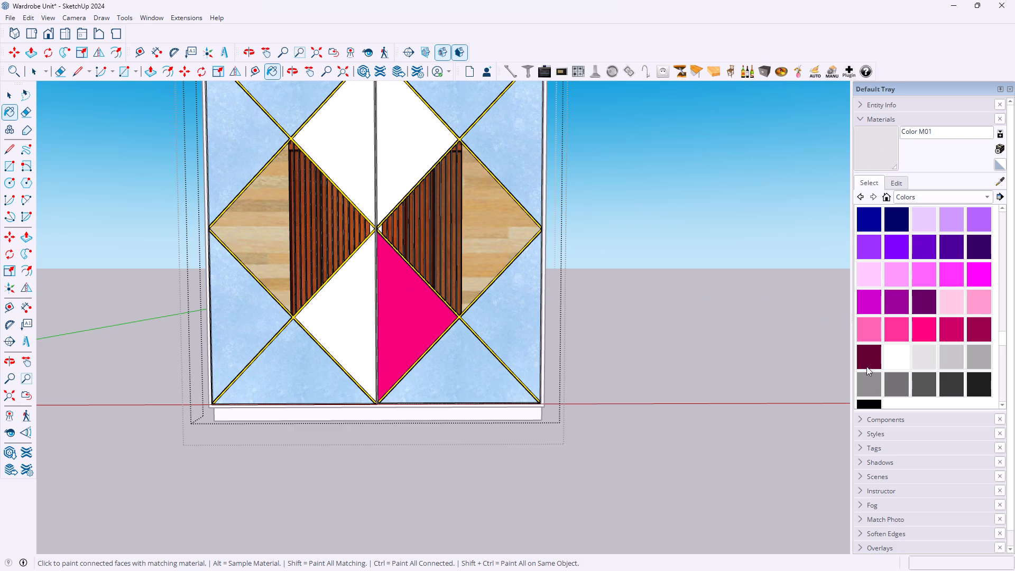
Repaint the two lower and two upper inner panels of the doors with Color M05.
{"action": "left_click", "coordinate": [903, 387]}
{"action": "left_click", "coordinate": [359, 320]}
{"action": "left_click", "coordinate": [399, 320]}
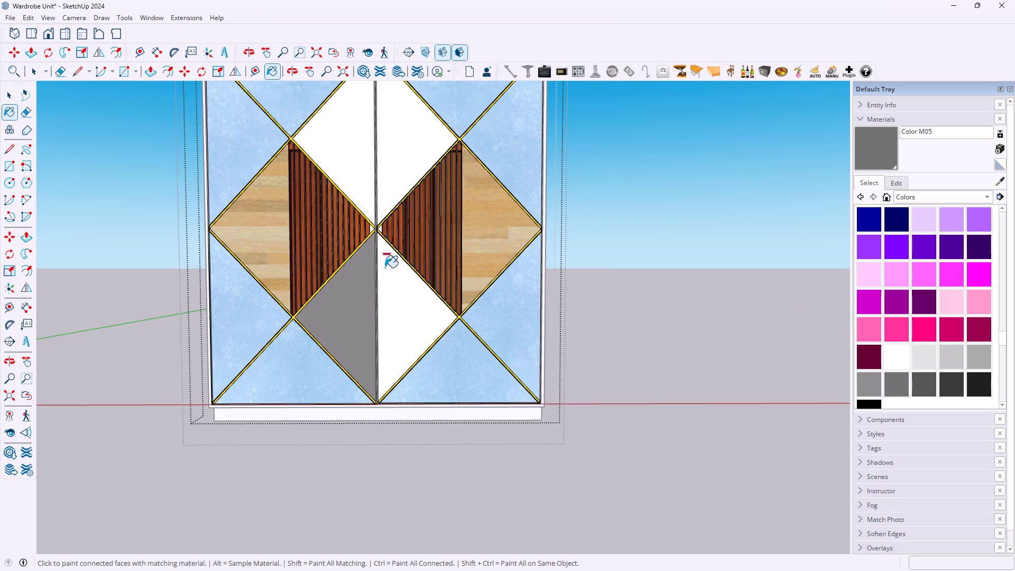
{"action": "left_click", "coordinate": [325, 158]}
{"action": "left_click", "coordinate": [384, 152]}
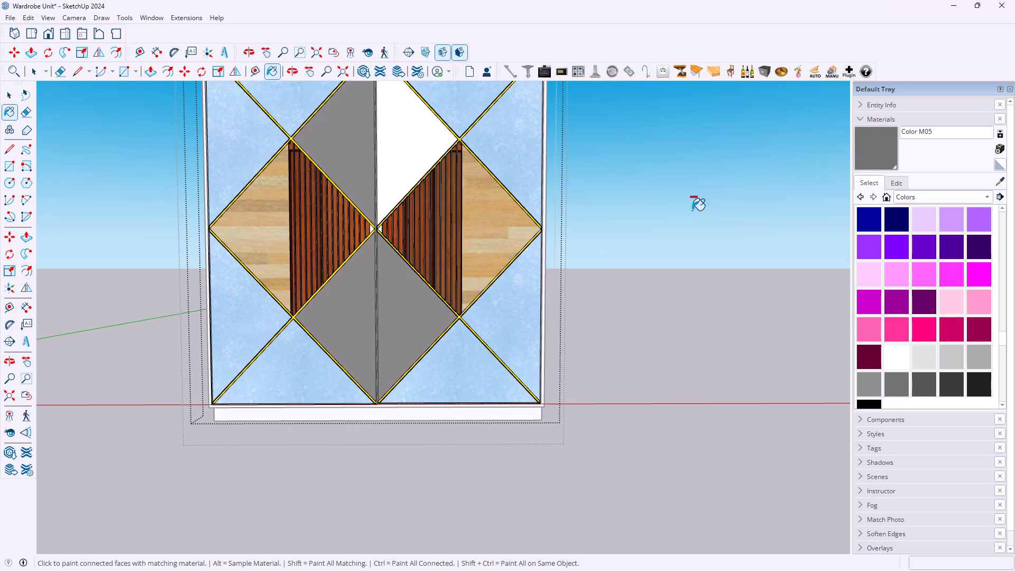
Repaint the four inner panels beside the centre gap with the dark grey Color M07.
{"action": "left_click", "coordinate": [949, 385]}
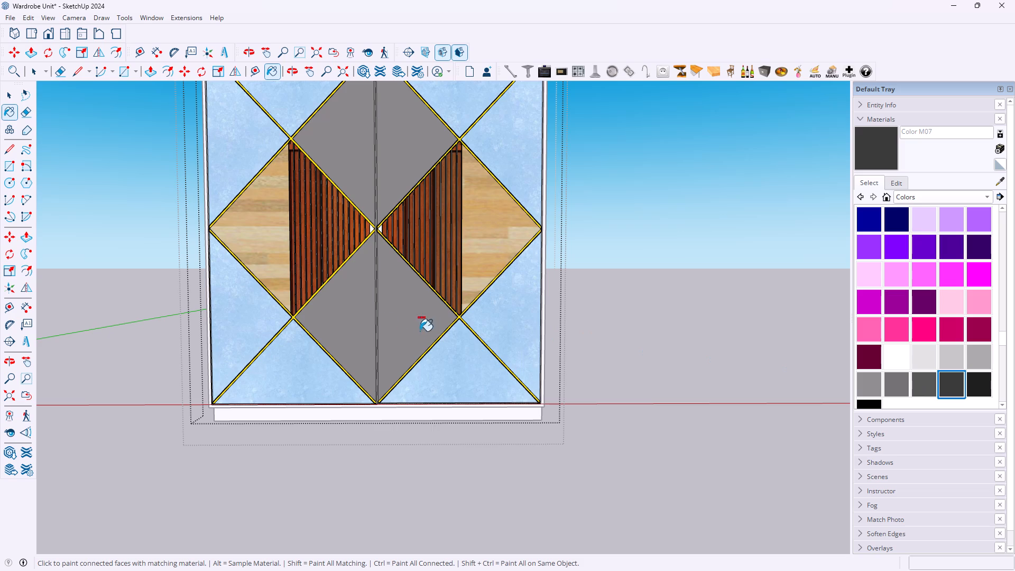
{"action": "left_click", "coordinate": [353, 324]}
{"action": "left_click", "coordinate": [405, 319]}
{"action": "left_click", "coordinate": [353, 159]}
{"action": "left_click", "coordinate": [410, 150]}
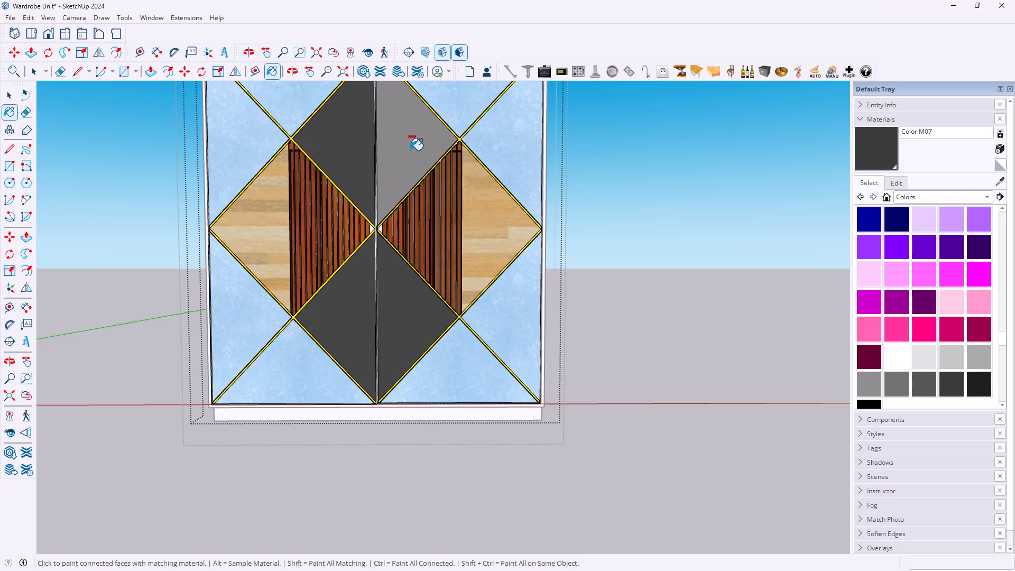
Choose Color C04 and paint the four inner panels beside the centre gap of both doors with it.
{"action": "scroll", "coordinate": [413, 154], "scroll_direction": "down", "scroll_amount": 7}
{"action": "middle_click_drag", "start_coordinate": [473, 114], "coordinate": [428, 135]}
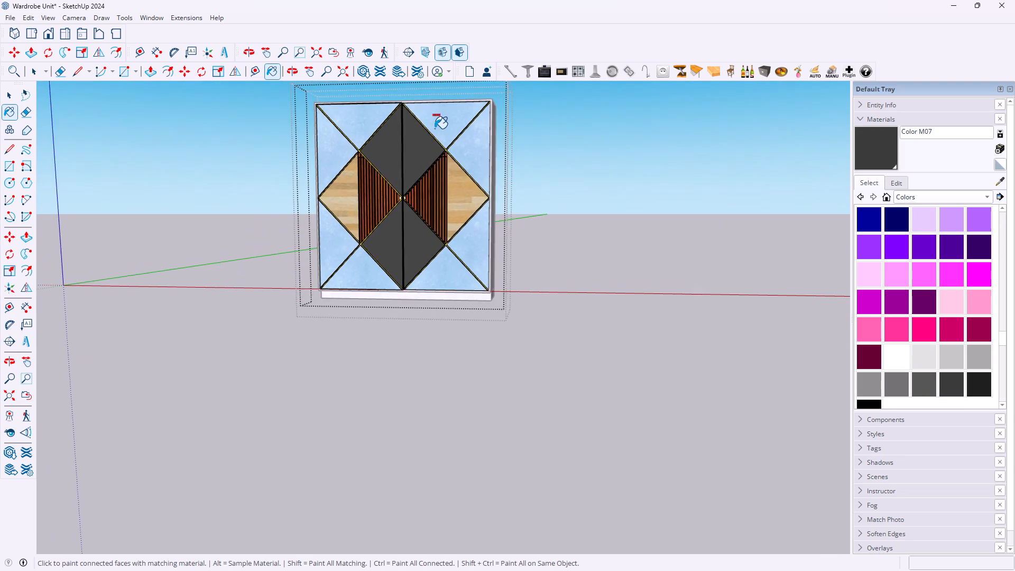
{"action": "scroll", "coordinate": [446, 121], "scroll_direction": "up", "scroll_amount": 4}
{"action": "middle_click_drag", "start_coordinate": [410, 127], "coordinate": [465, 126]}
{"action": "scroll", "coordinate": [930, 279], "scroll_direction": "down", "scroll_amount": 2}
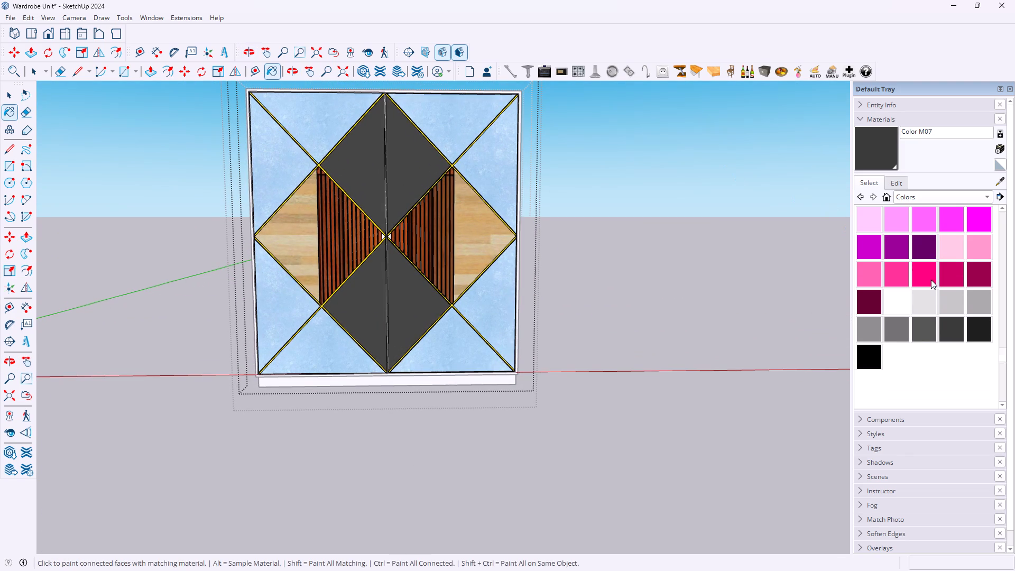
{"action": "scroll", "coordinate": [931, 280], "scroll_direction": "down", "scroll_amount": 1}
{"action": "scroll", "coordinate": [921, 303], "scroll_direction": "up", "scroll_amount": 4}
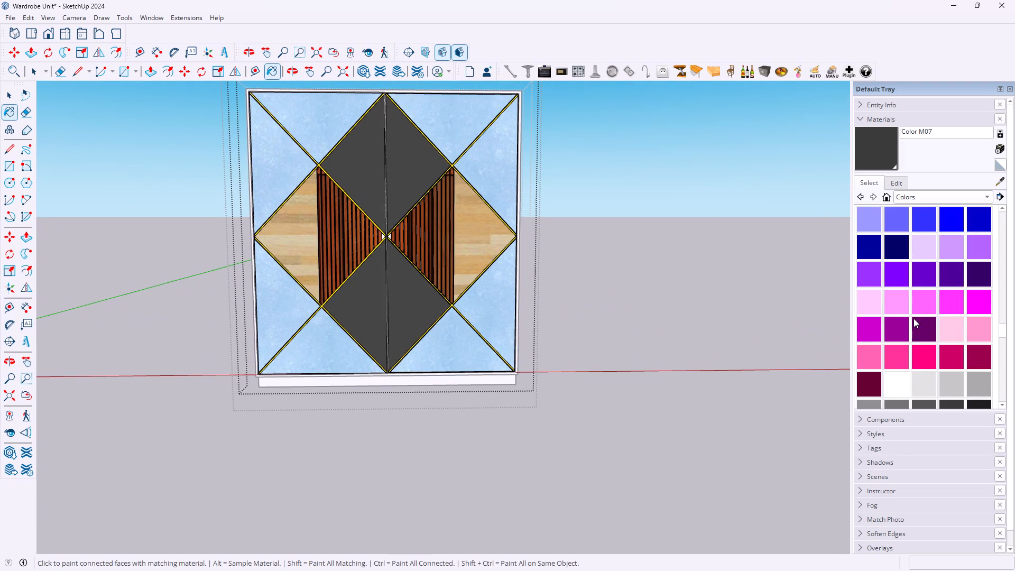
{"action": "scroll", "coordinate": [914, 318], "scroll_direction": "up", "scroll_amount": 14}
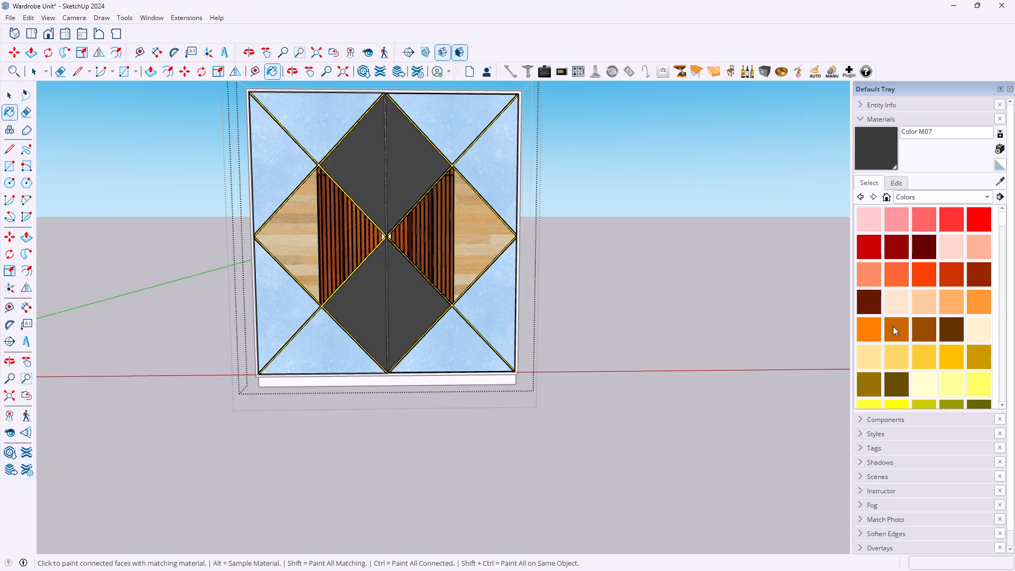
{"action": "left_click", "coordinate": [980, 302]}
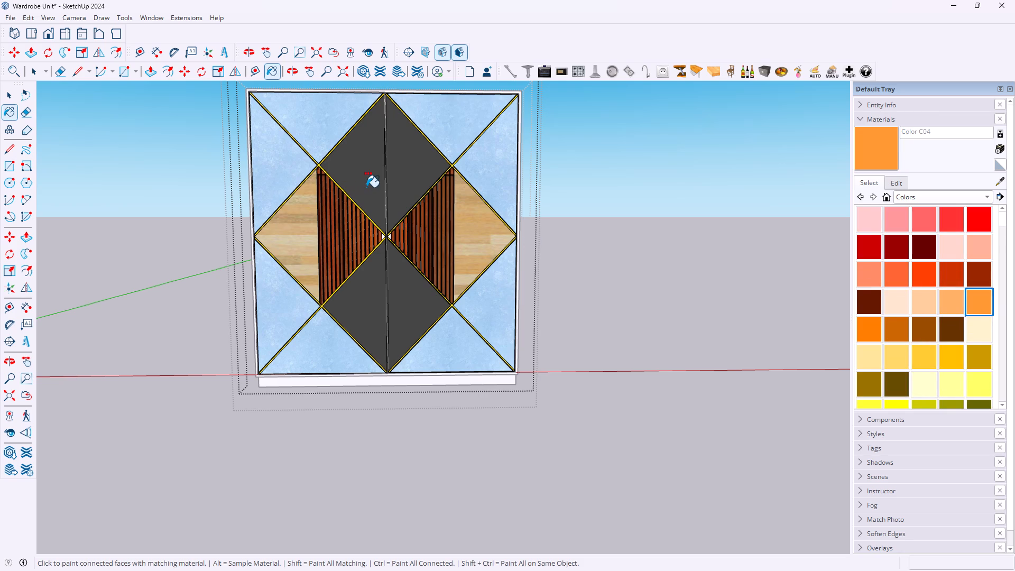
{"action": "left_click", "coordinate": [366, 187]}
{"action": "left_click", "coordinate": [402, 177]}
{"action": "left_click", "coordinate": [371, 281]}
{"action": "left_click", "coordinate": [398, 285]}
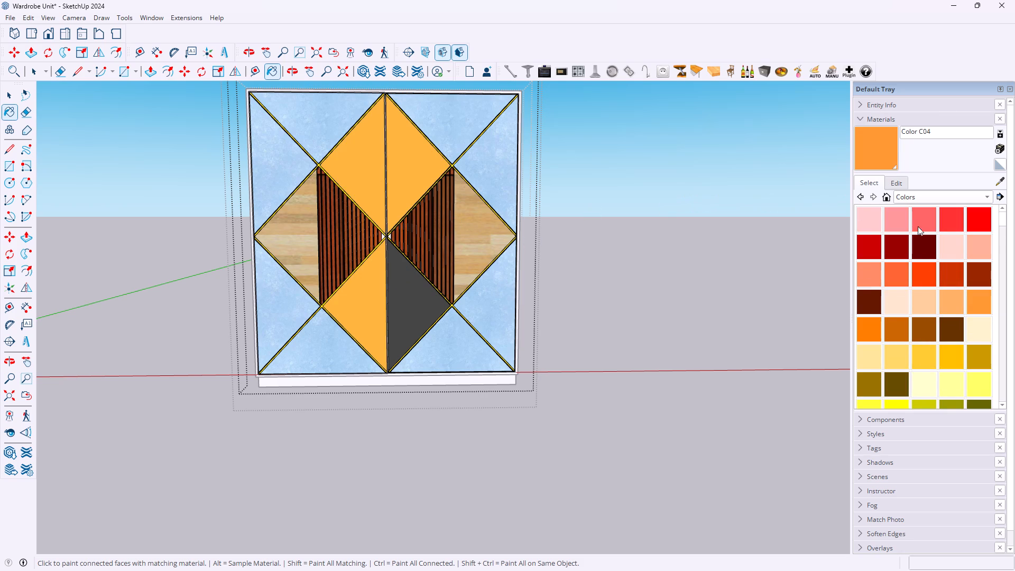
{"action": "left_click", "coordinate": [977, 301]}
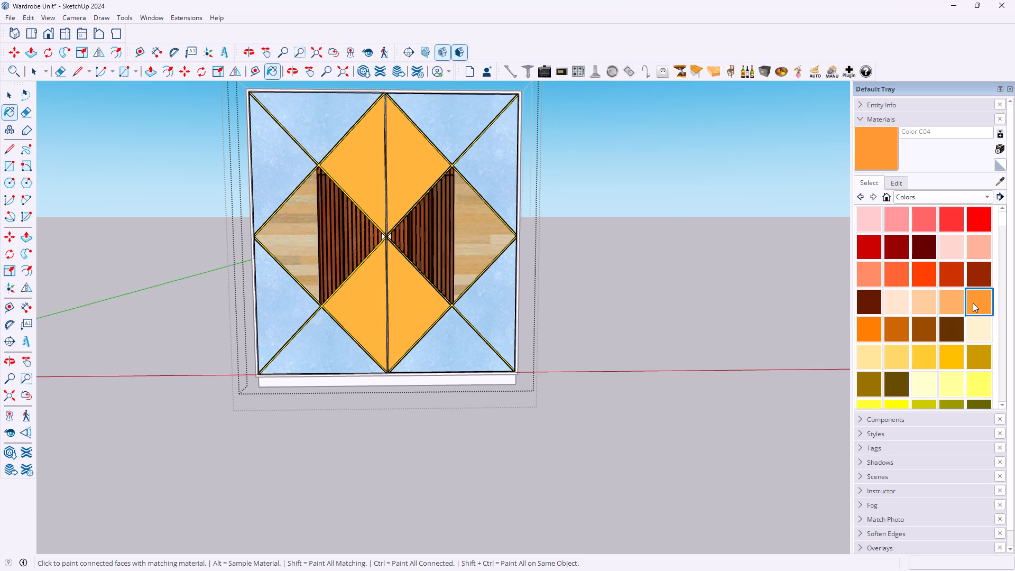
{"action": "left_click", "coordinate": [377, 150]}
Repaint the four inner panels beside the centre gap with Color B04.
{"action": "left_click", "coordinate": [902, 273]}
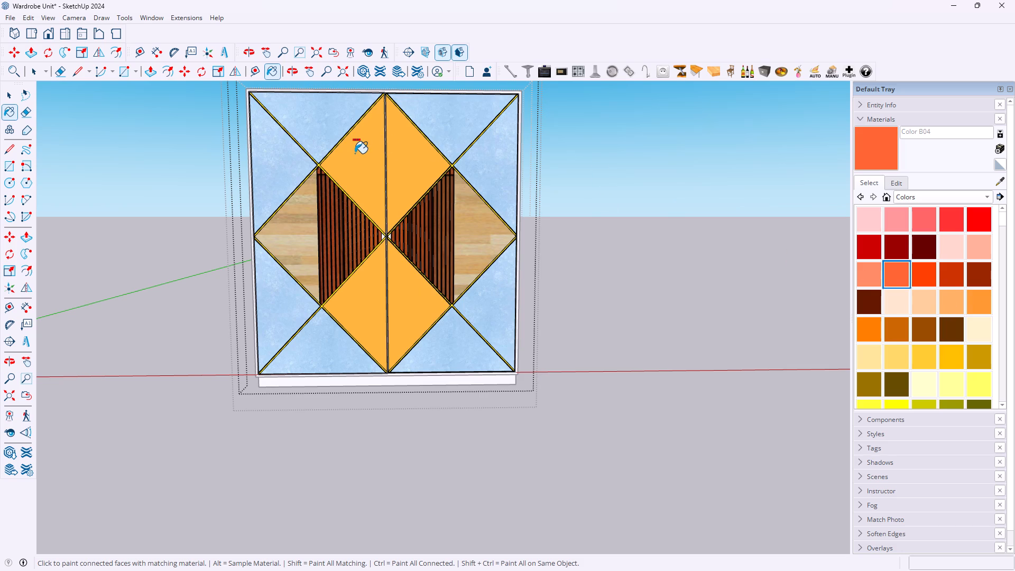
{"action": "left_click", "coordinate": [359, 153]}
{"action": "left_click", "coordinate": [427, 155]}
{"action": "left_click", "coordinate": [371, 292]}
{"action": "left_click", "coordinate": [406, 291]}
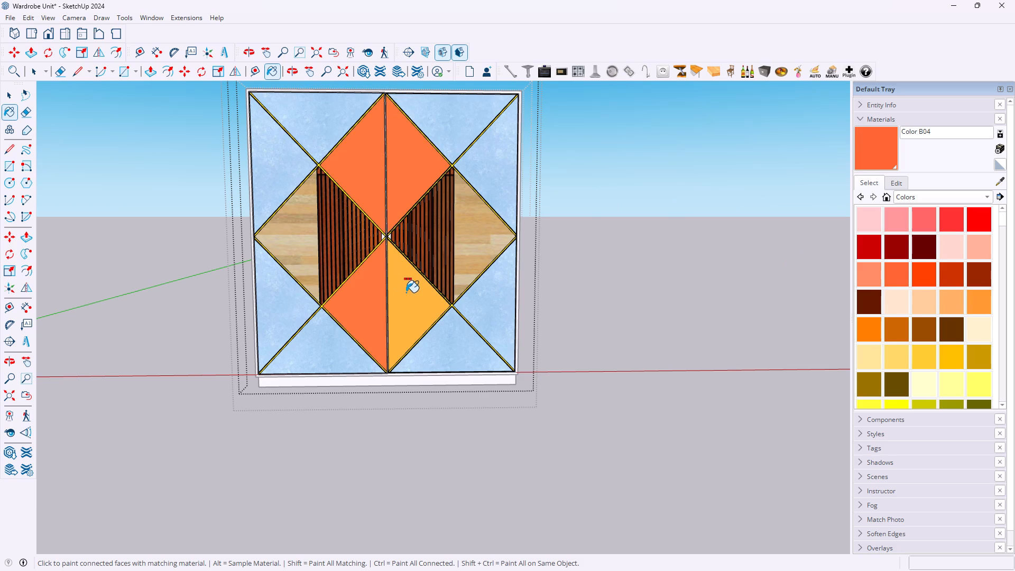
Choose 0045_Goldenrod from the Colors-Named collection and paint the four inner panels beside the centre gap with it.
{"action": "scroll", "coordinate": [458, 210], "scroll_direction": "down", "scroll_amount": 2}
{"action": "middle_click_drag", "start_coordinate": [613, 211], "coordinate": [576, 217]}
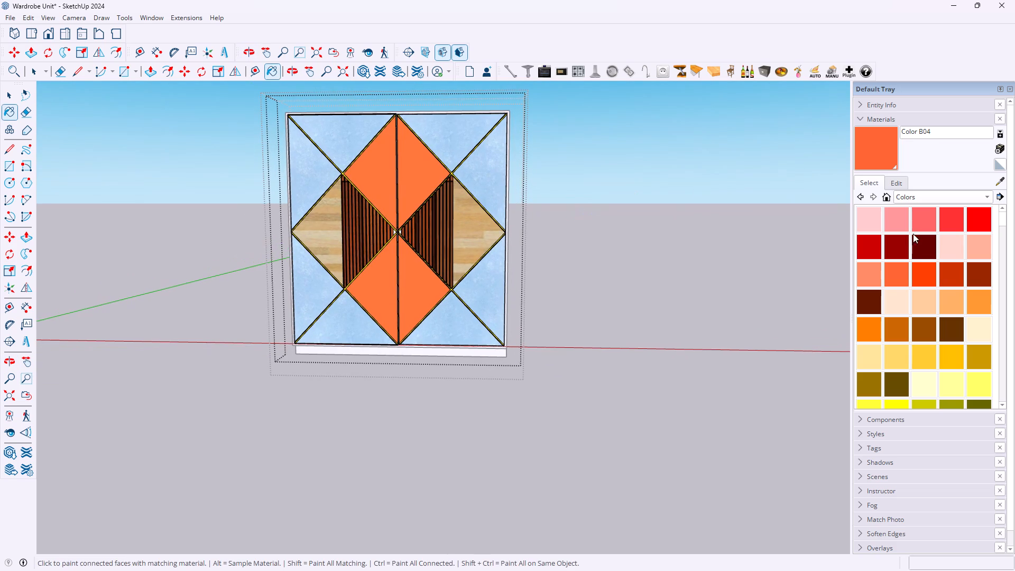
{"action": "scroll", "coordinate": [920, 244], "scroll_direction": "up", "scroll_amount": 3}
{"action": "left_click", "coordinate": [954, 199]}
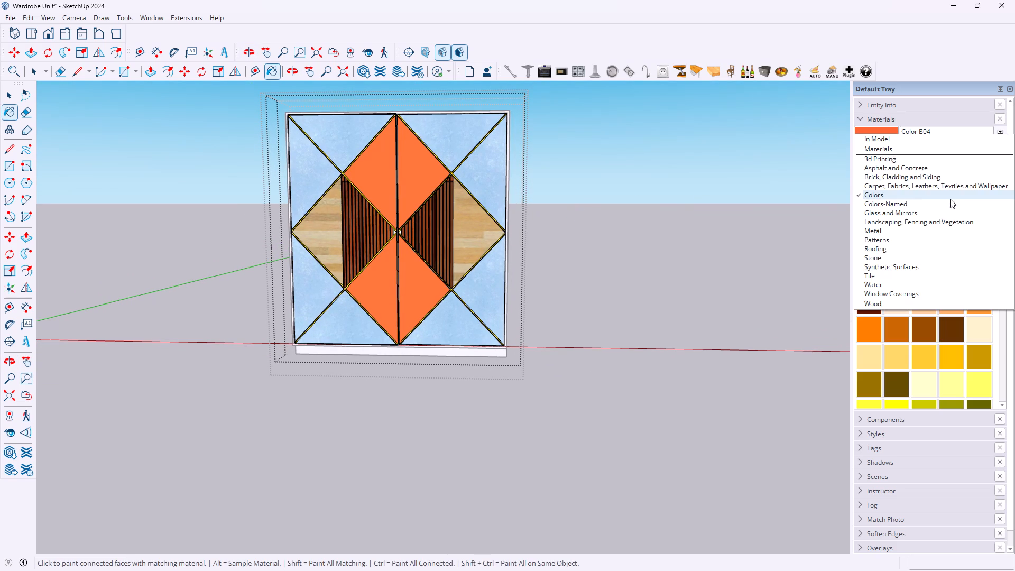
{"action": "left_click", "coordinate": [902, 204]}
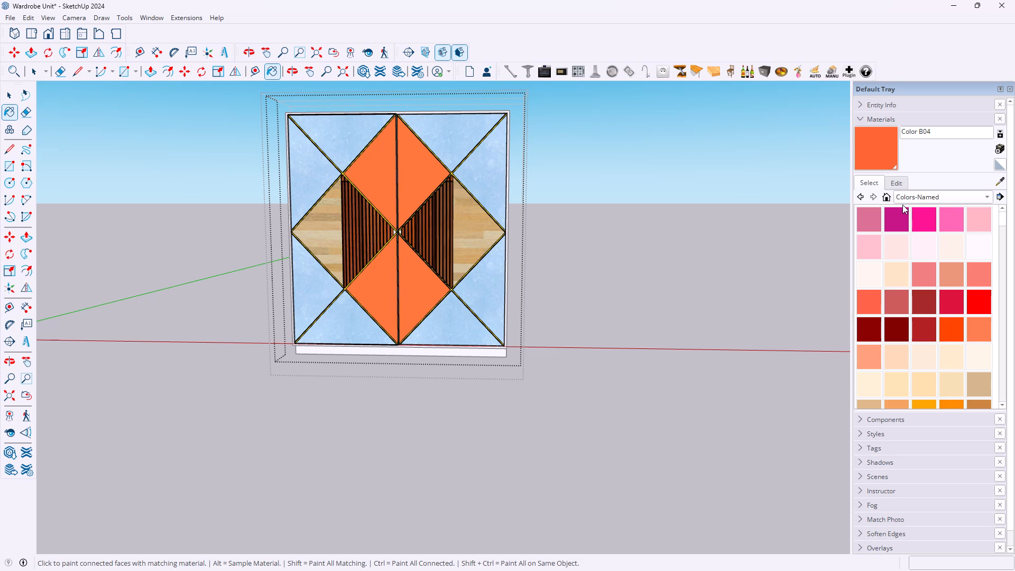
{"action": "scroll", "coordinate": [926, 222], "scroll_direction": "down", "scroll_amount": 2}
{"action": "scroll", "coordinate": [929, 296], "scroll_direction": "down", "scroll_amount": 1}
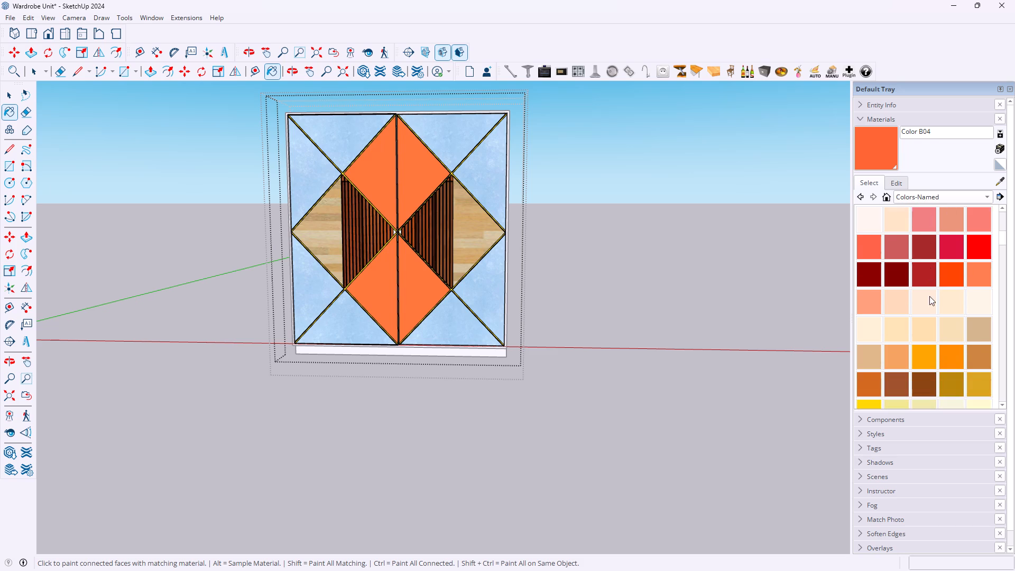
{"action": "scroll", "coordinate": [929, 296], "scroll_direction": "down", "scroll_amount": 3}
{"action": "scroll", "coordinate": [946, 337], "scroll_direction": "down", "scroll_amount": 3}
{"action": "scroll", "coordinate": [946, 346], "scroll_direction": "up", "scroll_amount": 3}
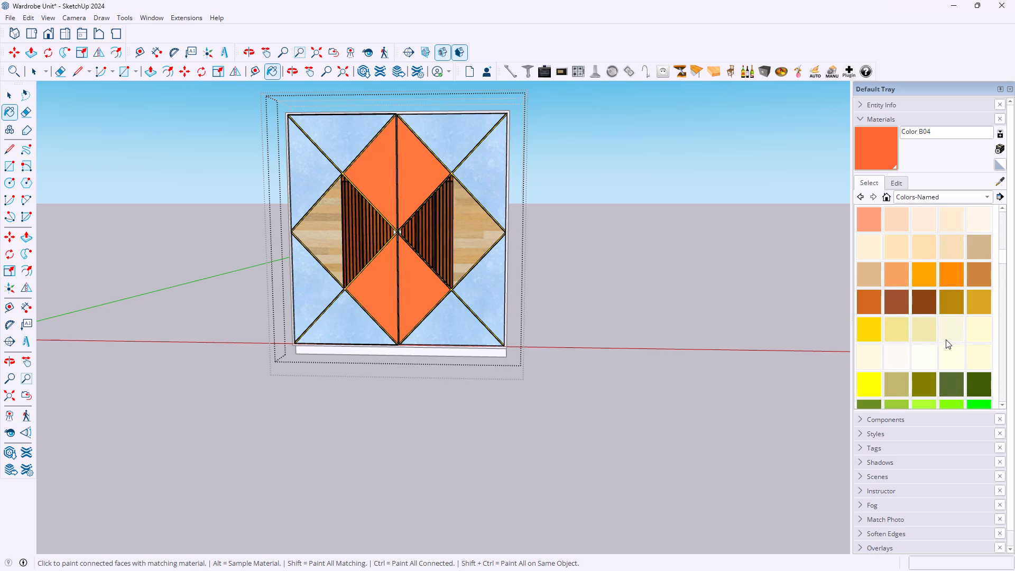
{"action": "scroll", "coordinate": [946, 339], "scroll_direction": "up", "scroll_amount": 2}
{"action": "left_click", "coordinate": [973, 355]}
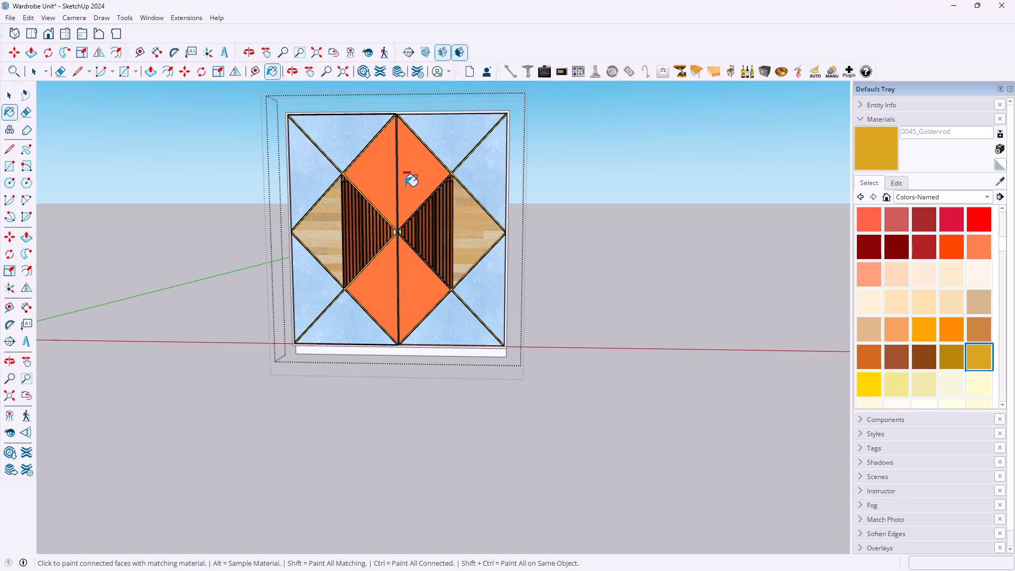
{"action": "left_click", "coordinate": [388, 187]}
{"action": "left_click", "coordinate": [420, 186]}
{"action": "left_click", "coordinate": [372, 284]}
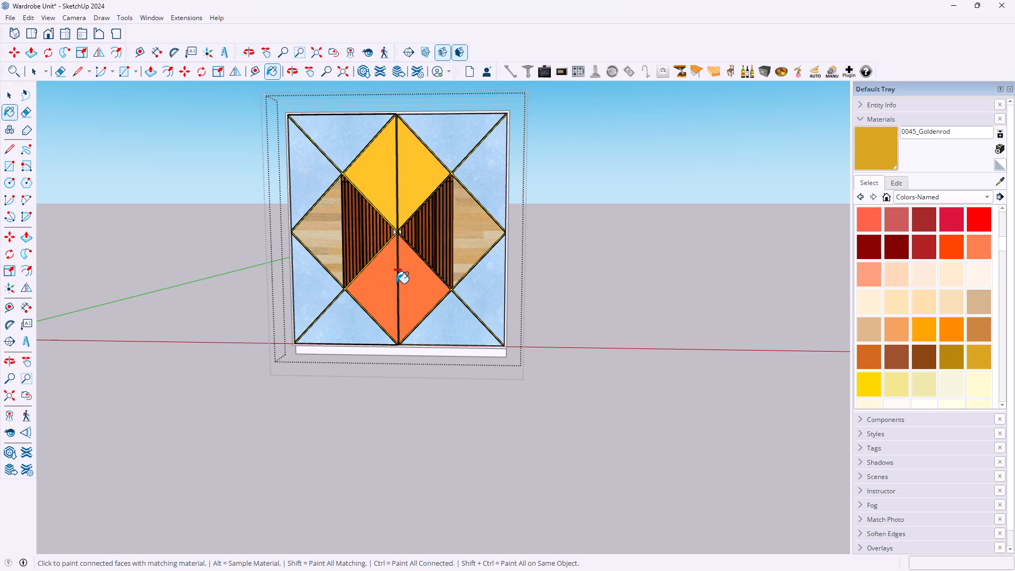
{"action": "left_click", "coordinate": [404, 283]}
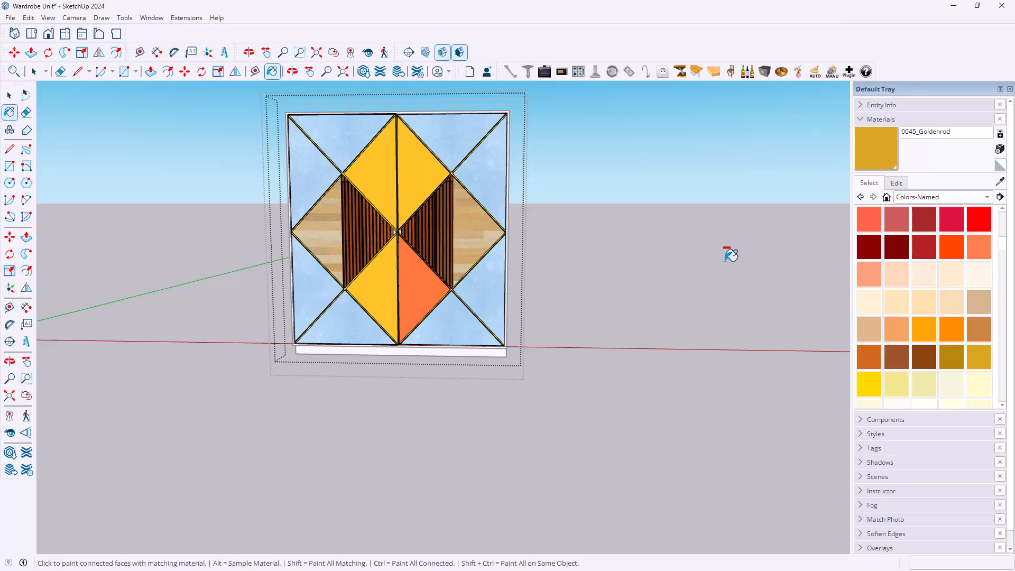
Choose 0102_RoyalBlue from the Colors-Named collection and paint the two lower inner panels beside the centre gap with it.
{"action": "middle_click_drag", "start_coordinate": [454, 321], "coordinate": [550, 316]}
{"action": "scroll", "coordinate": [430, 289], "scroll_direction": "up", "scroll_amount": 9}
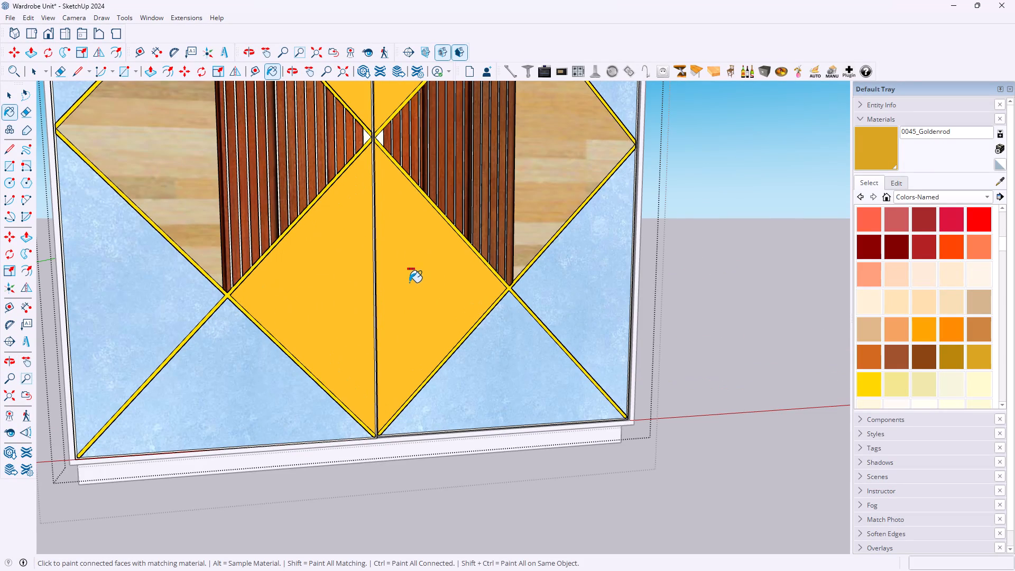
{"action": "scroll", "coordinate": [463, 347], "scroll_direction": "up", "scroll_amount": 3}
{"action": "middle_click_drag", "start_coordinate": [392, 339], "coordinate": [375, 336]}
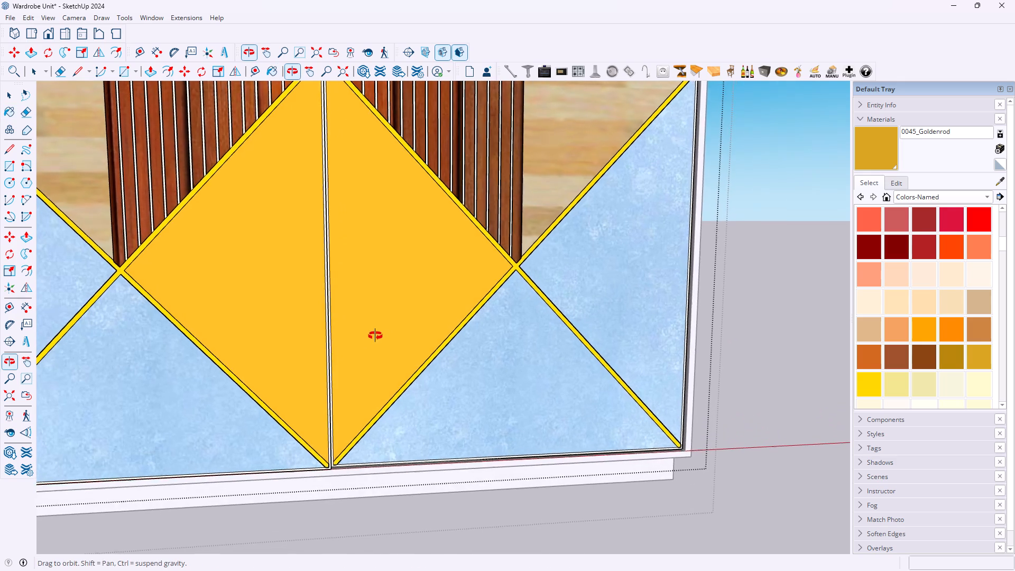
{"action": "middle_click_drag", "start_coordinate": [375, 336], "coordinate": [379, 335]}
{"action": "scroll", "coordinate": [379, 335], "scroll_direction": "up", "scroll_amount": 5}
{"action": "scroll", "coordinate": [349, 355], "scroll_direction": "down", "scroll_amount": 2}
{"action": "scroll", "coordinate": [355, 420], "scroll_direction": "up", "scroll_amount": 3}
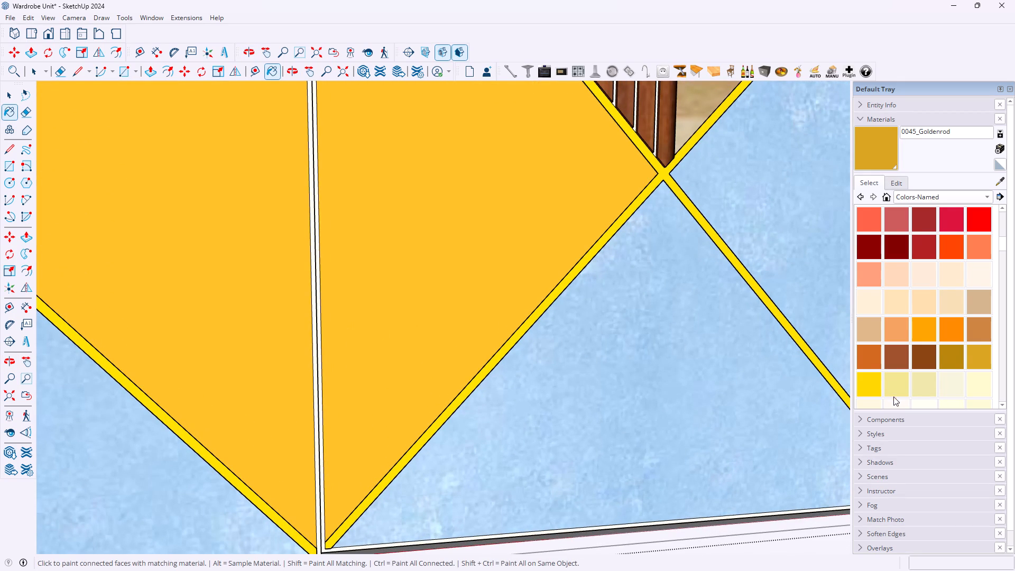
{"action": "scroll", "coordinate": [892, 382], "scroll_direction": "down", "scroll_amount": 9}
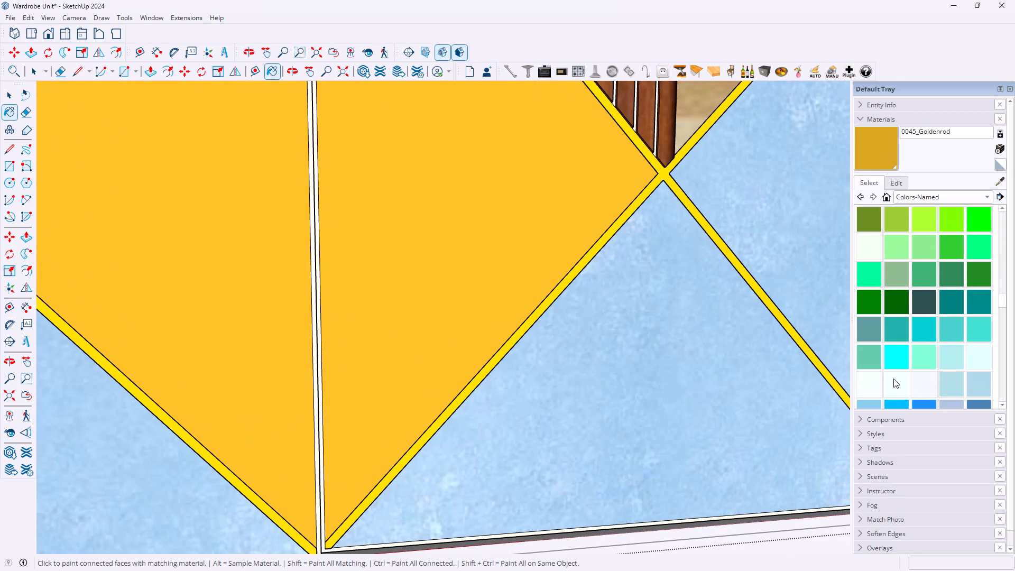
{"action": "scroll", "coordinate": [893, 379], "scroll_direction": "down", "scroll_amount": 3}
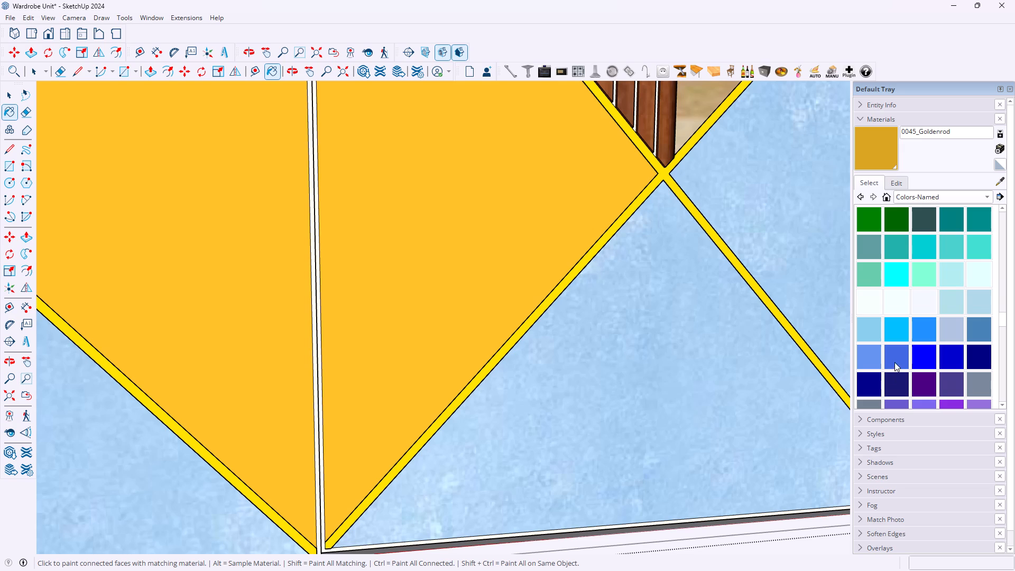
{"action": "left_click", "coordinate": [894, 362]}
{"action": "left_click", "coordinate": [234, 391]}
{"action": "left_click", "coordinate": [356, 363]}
Choose 0113_MediumSlateBlue and paint all four inner panels beside the centre gap of both doors with it.
{"action": "scroll", "coordinate": [356, 363], "scroll_direction": "down", "scroll_amount": 4}
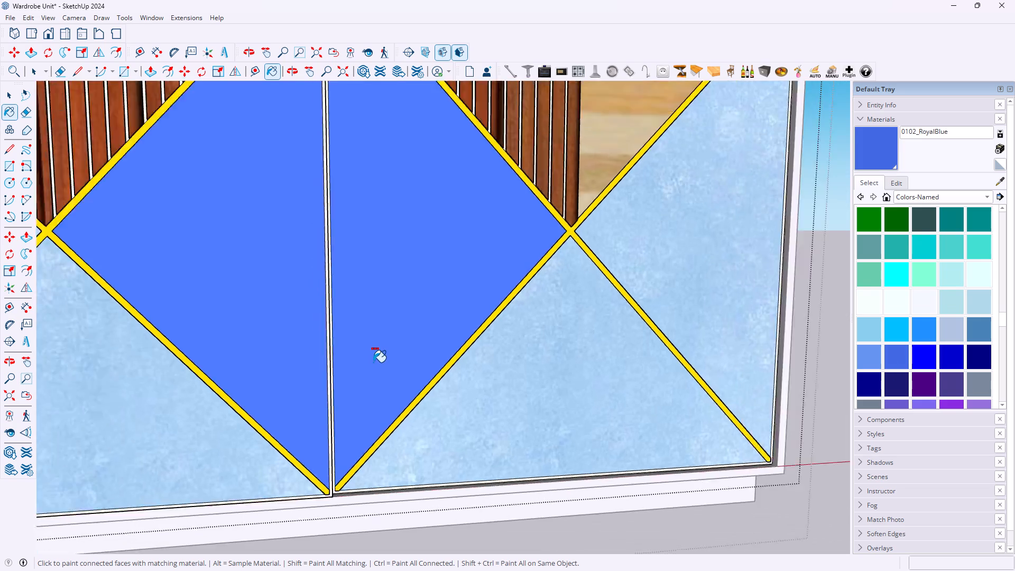
{"action": "scroll", "coordinate": [373, 362], "scroll_direction": "down", "scroll_amount": 7}
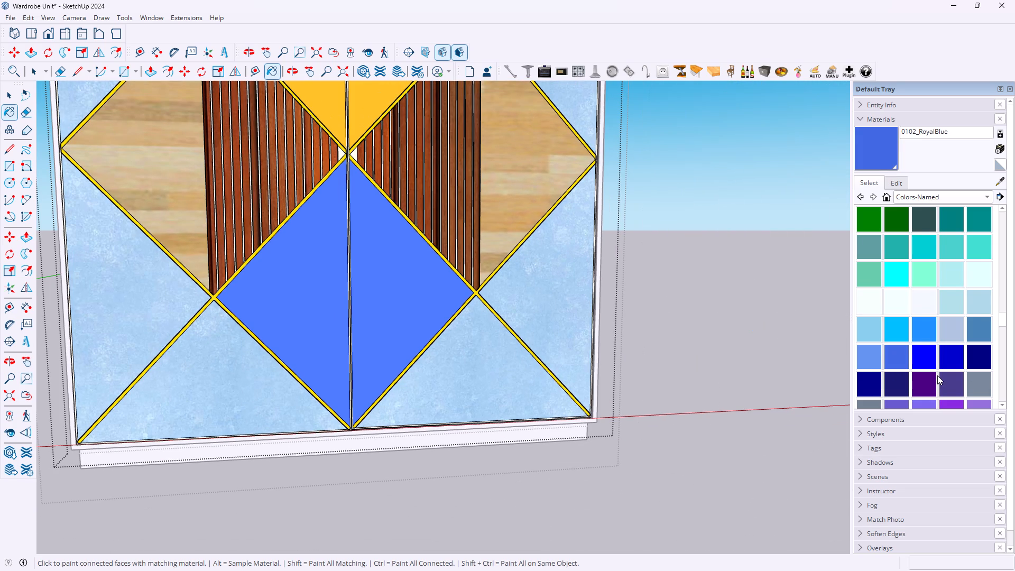
{"action": "scroll", "coordinate": [937, 375], "scroll_direction": "down", "scroll_amount": 1}
{"action": "left_click", "coordinate": [929, 379]}
{"action": "left_click", "coordinate": [310, 344]}
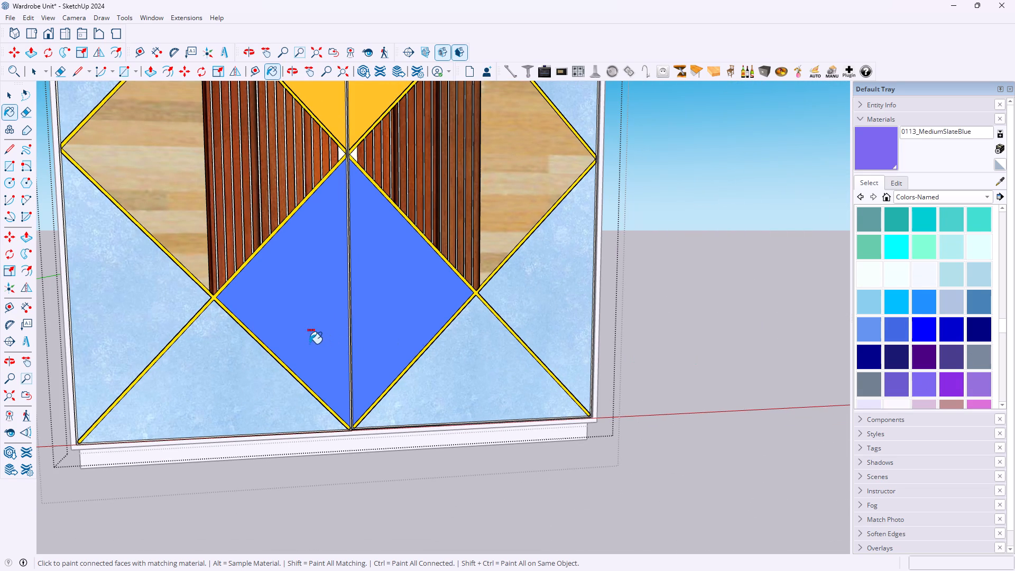
{"action": "left_click", "coordinate": [379, 325]}
{"action": "scroll", "coordinate": [379, 325], "scroll_direction": "down", "scroll_amount": 1}
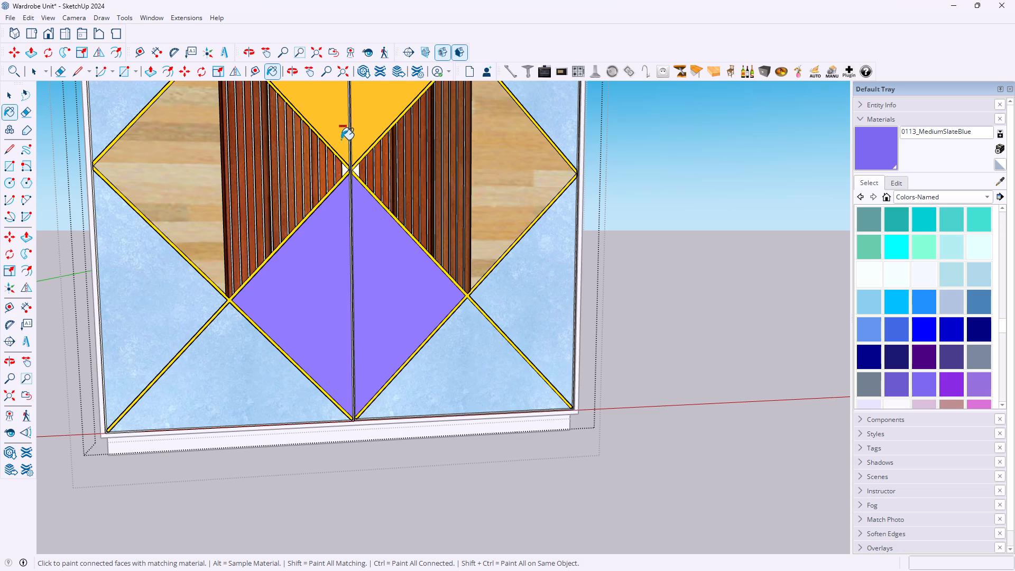
{"action": "left_click", "coordinate": [341, 137]}
{"action": "left_click", "coordinate": [362, 133]}
End painting and close the Default Tray to view the whole wardrobe front unobstructed.
{"action": "scroll", "coordinate": [367, 168], "scroll_direction": "down", "scroll_amount": 11}
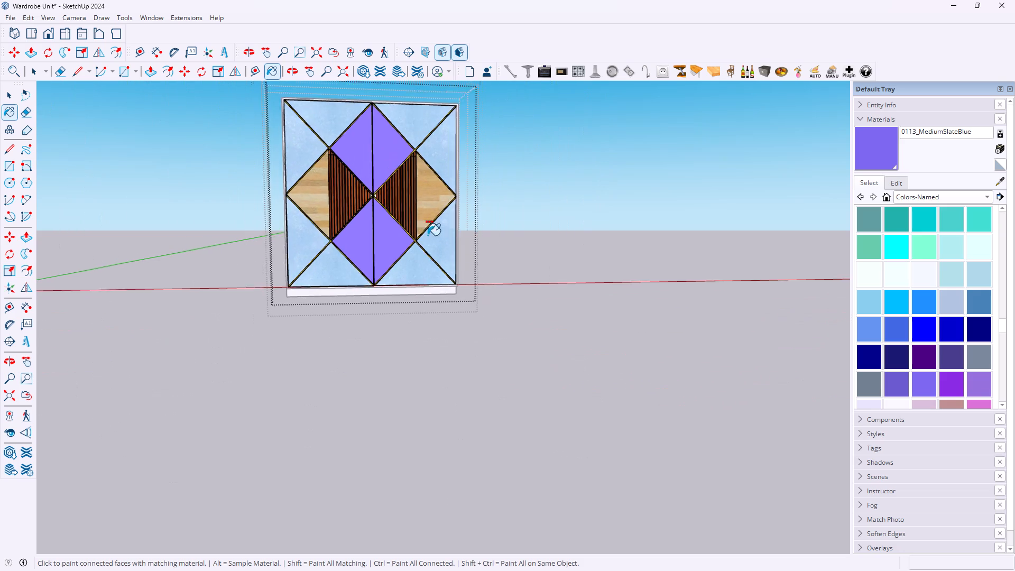
{"action": "scroll", "coordinate": [428, 235], "scroll_direction": "down", "scroll_amount": 1}
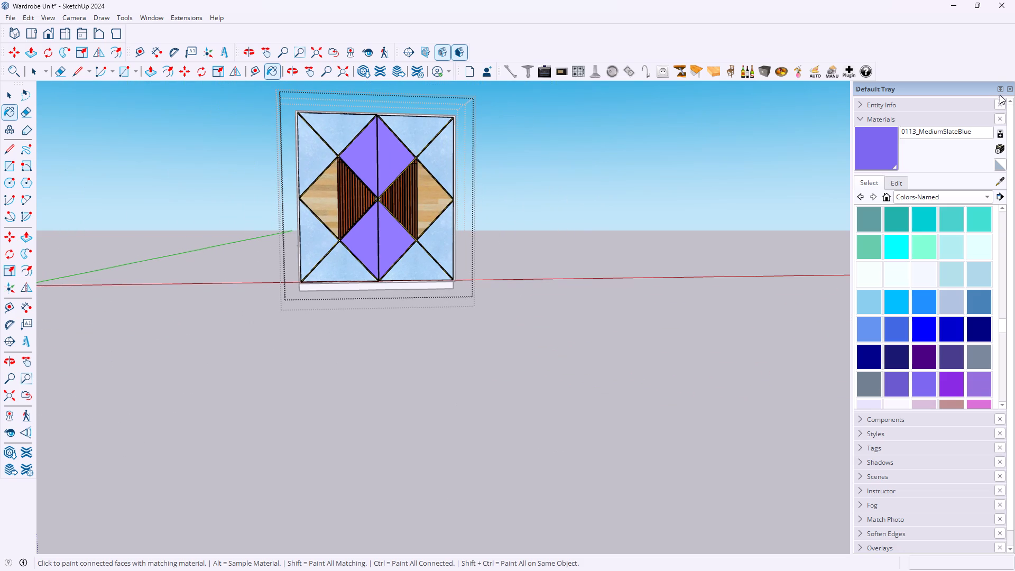
{"action": "left_click", "coordinate": [1009, 90]}
{"action": "scroll", "coordinate": [603, 161], "scroll_direction": "down", "scroll_amount": 3}
{"action": "scroll", "coordinate": [546, 162], "scroll_direction": "up", "scroll_amount": 5}
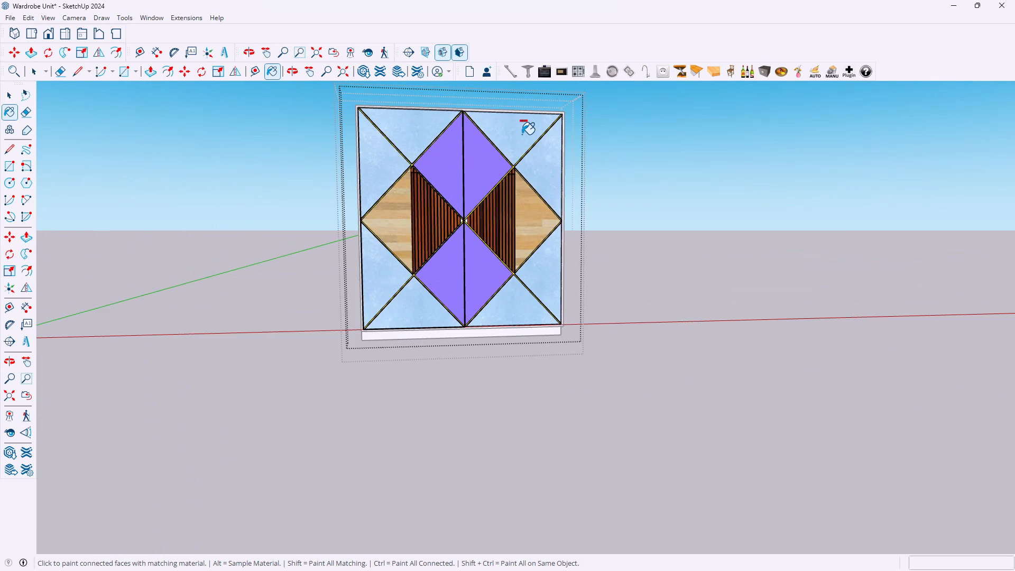
{"action": "middle_click_drag", "start_coordinate": [569, 156], "coordinate": [536, 165]}
{"action": "key", "text": "space"}
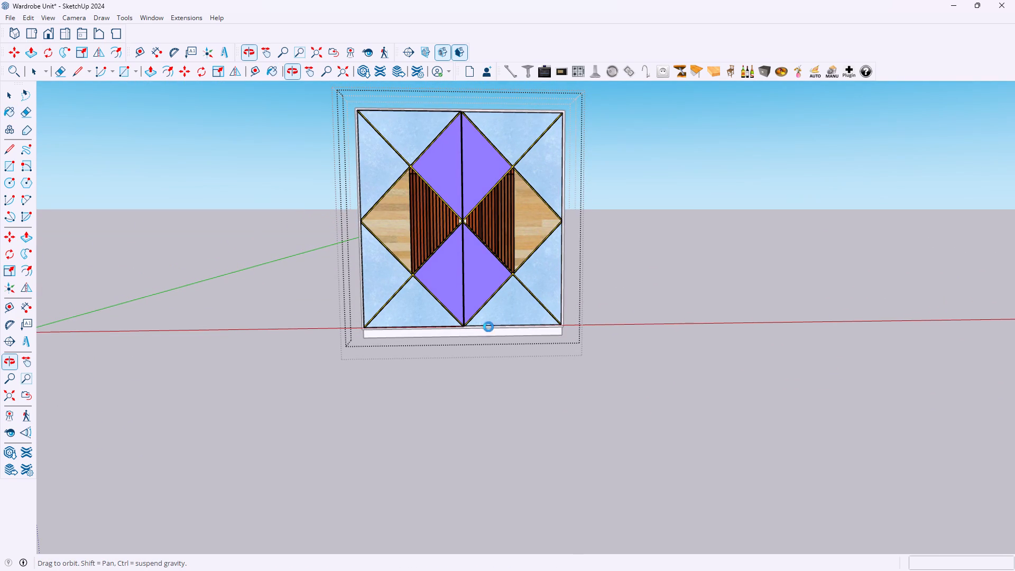
{"action": "scroll", "coordinate": [472, 338], "scroll_direction": "up", "scroll_amount": 3}
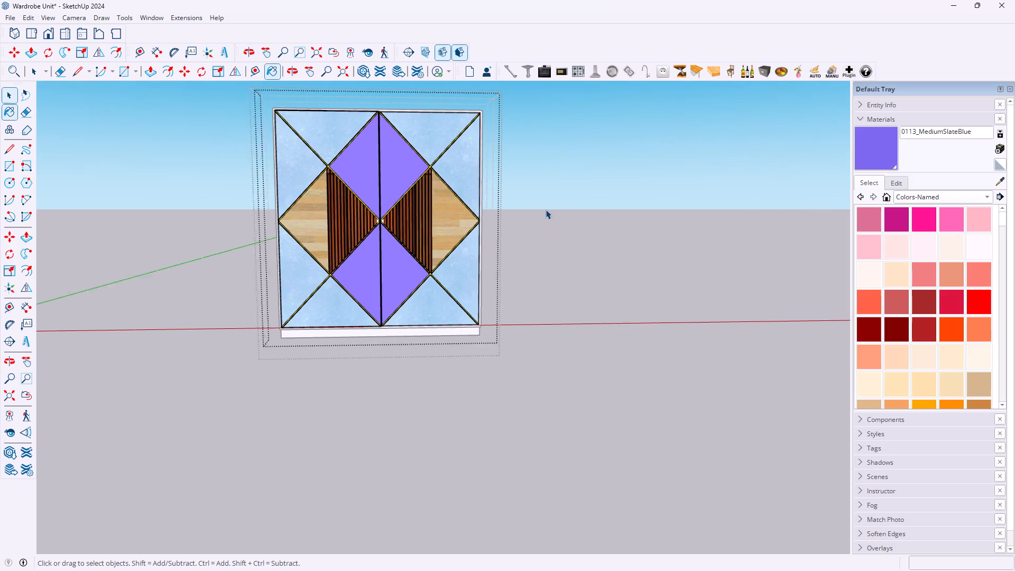
{"action": "left_click", "coordinate": [1012, 89]}
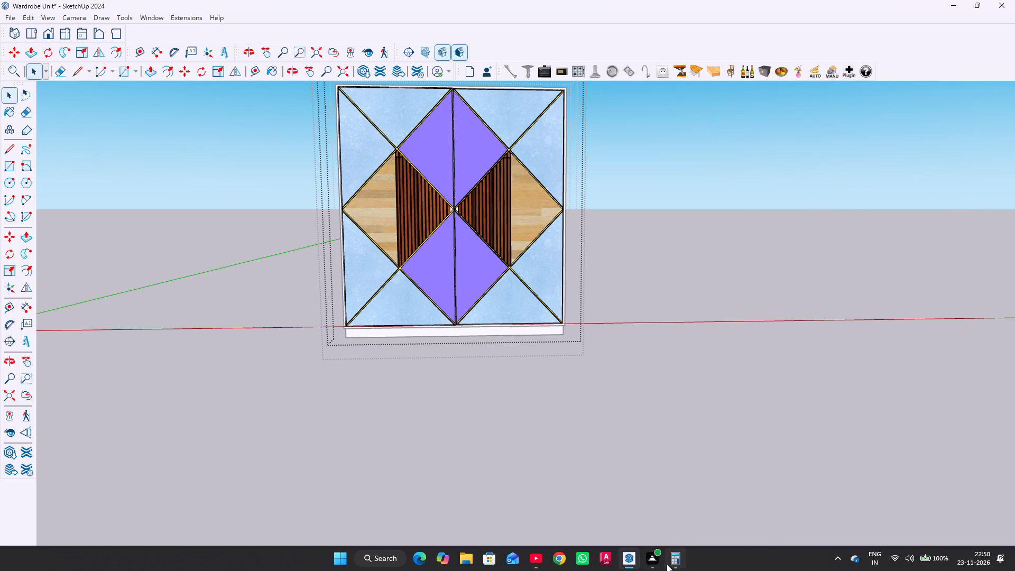